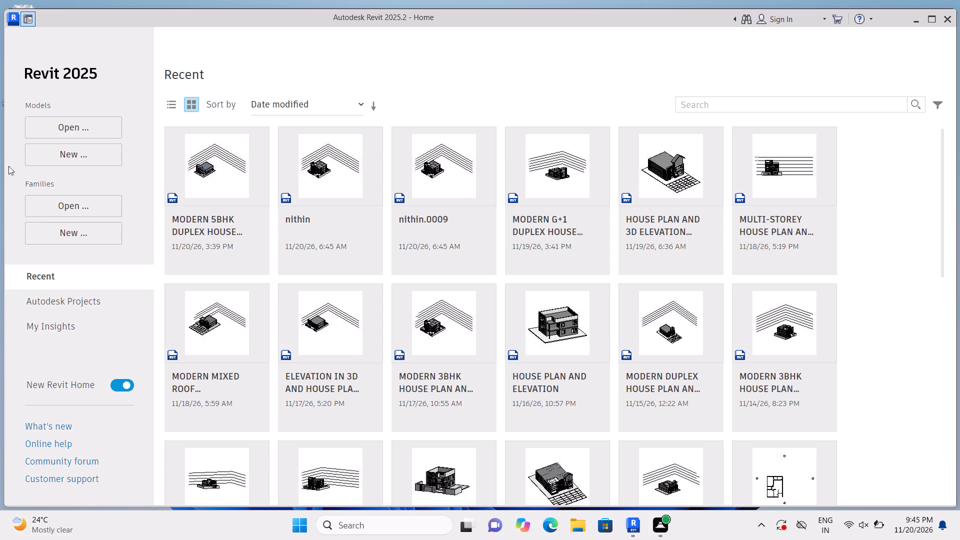
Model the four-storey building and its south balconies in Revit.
Create a new project from the default.rte template in the English-Imperial folder.
click(55, 154)
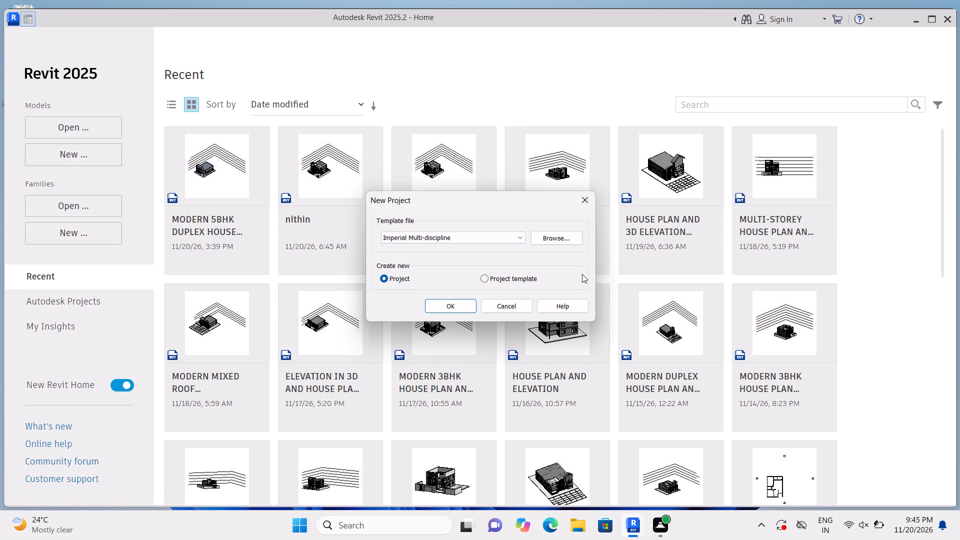
click(569, 238)
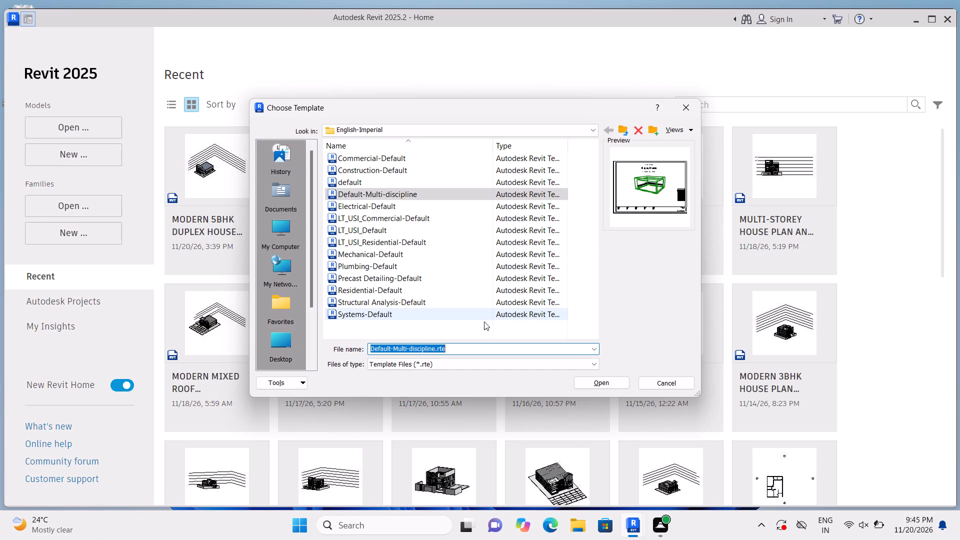
click(421, 182)
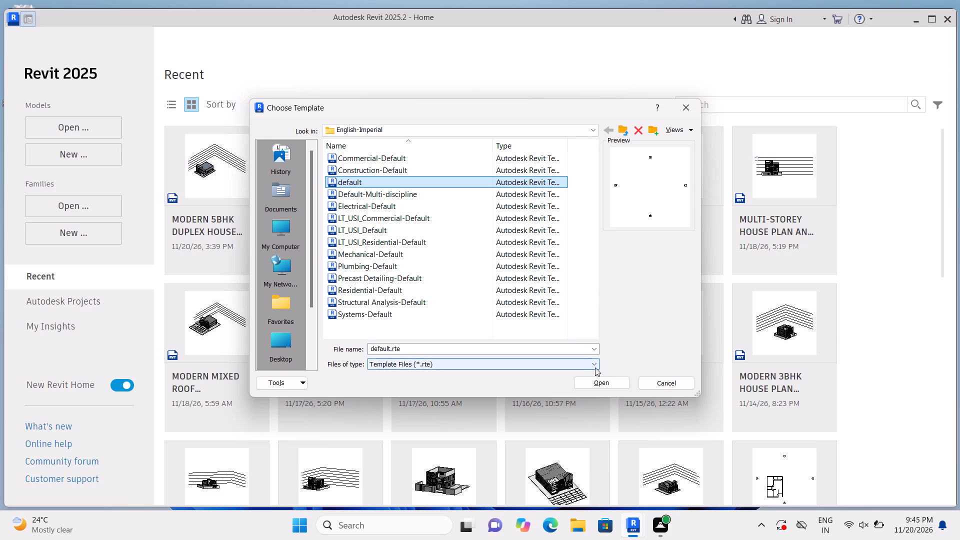
click(604, 380)
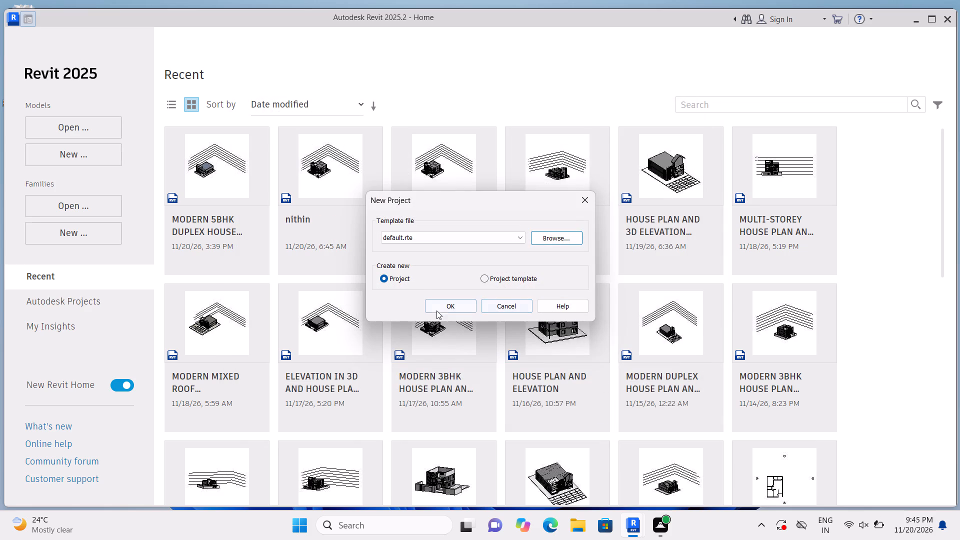
click(437, 306)
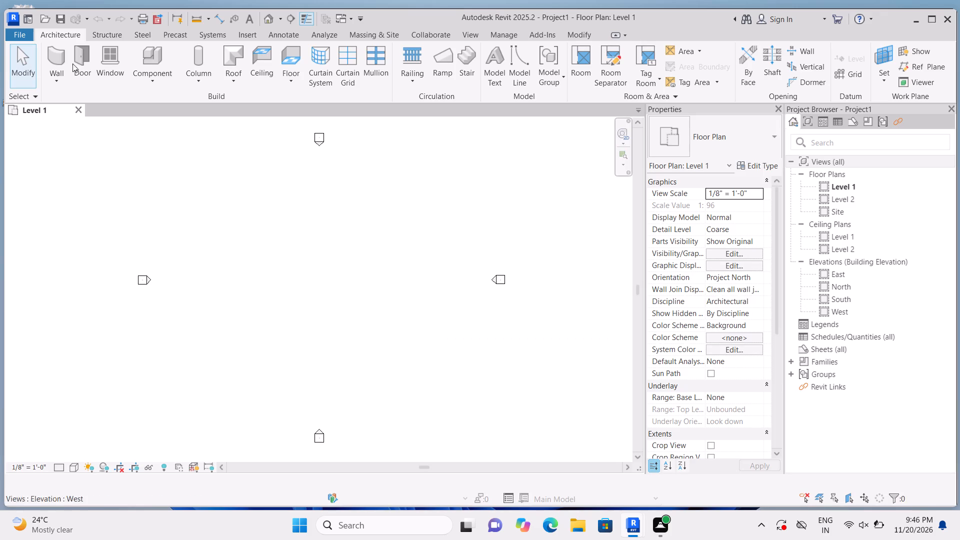
Start the Wall tool with an unconnected height of 10' 0" and the location line at Finish Face: Exterior.
click(49, 50)
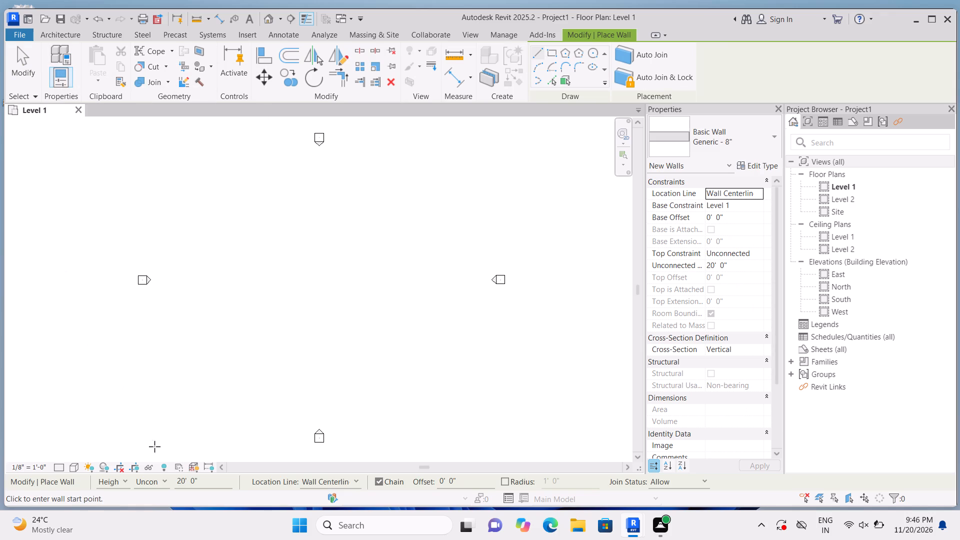
click(164, 479)
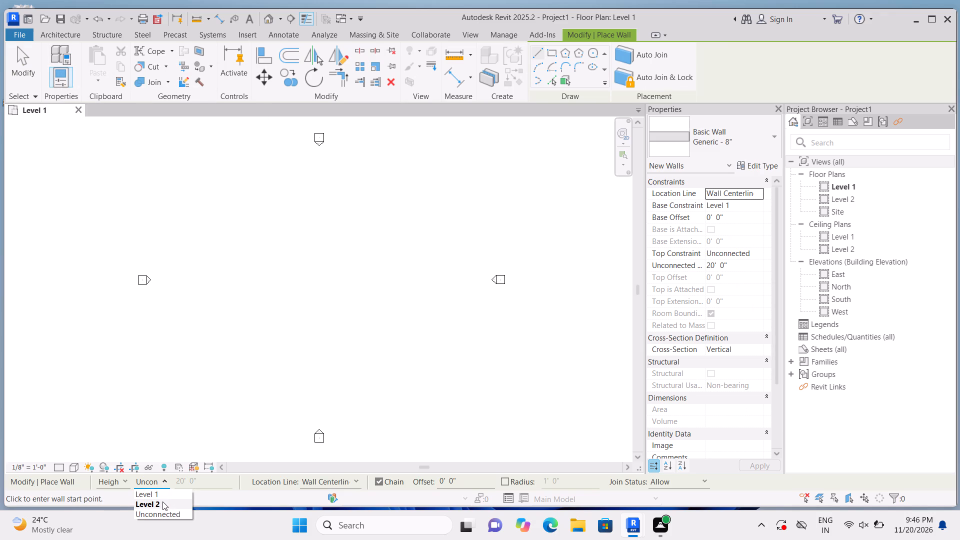
click(162, 501)
click(126, 477)
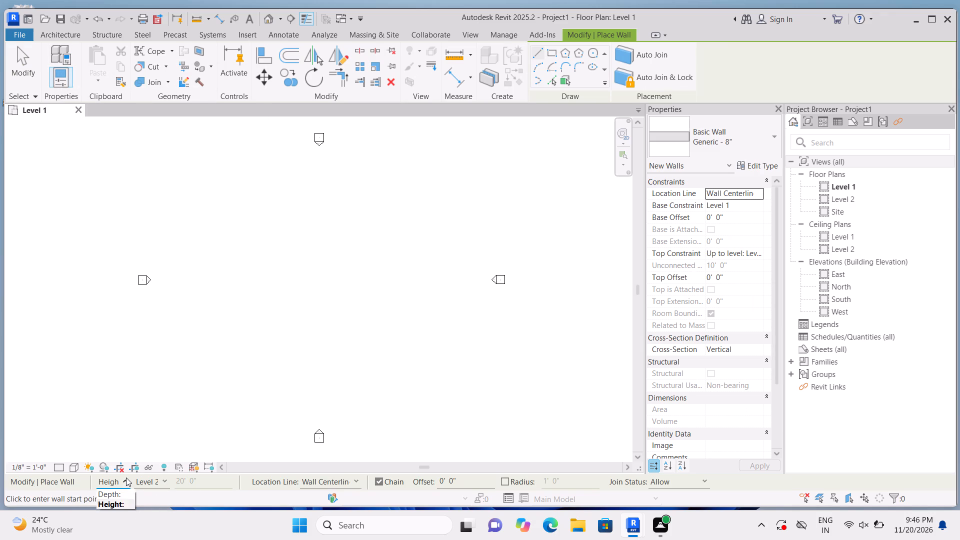
double_click(119, 502)
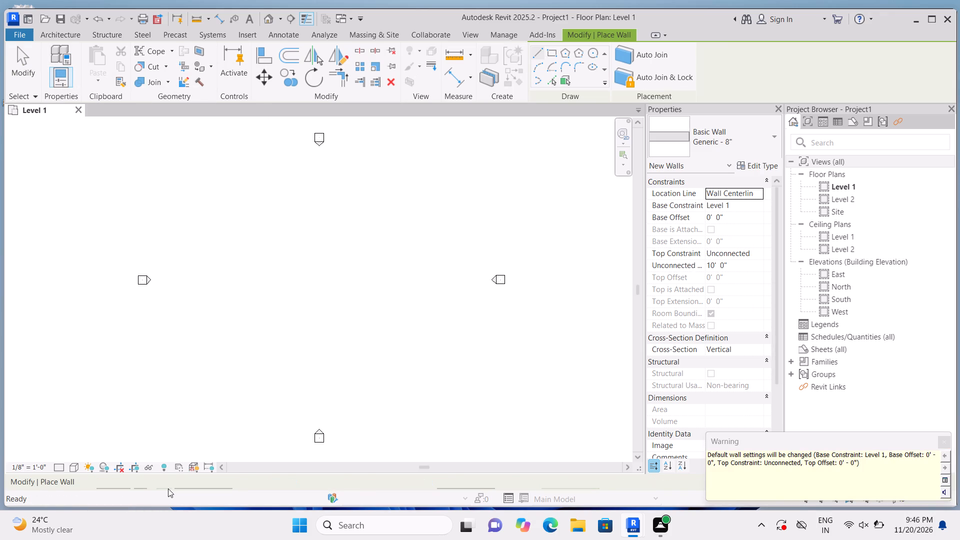
click(353, 479)
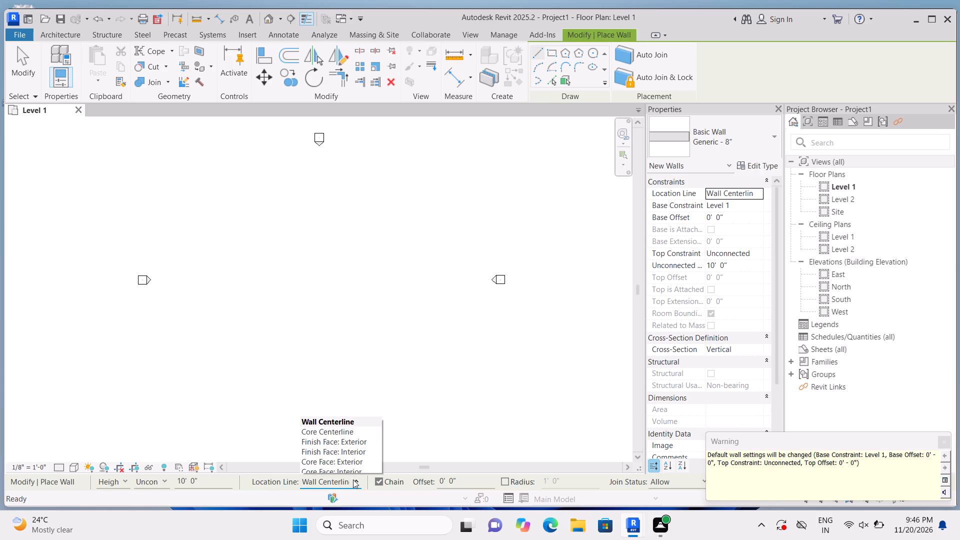
click(361, 438)
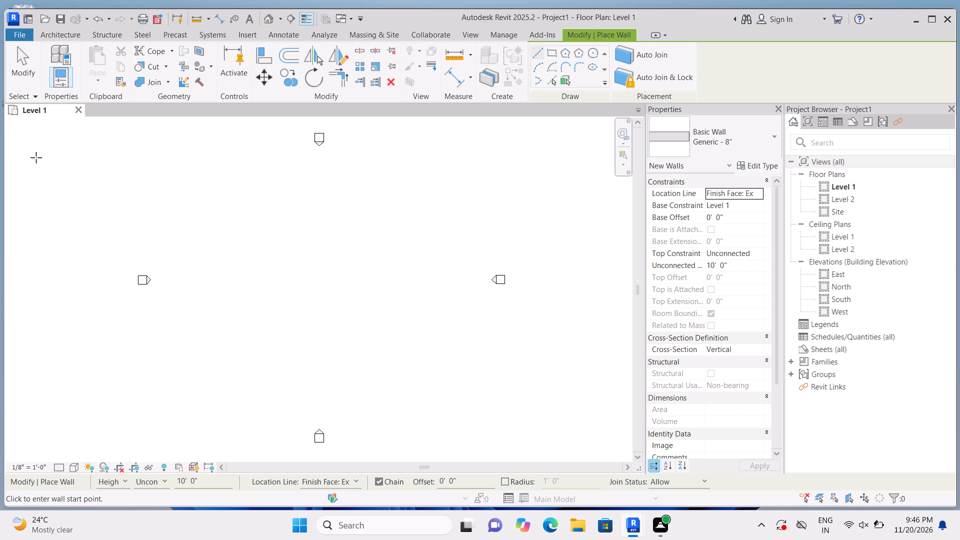
Duplicate the Generic - 8" basic wall type and name the copy 4.5".
click(53, 33)
click(56, 62)
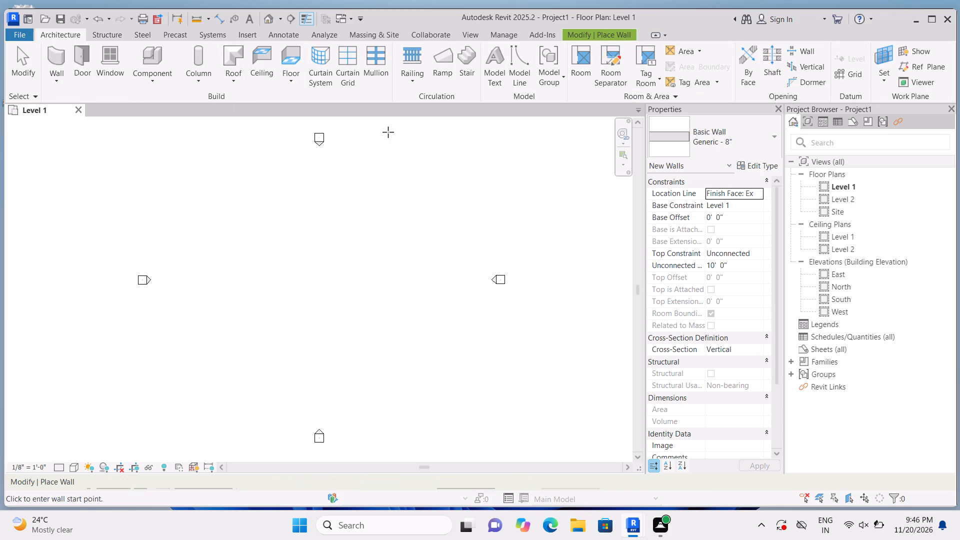
click(763, 164)
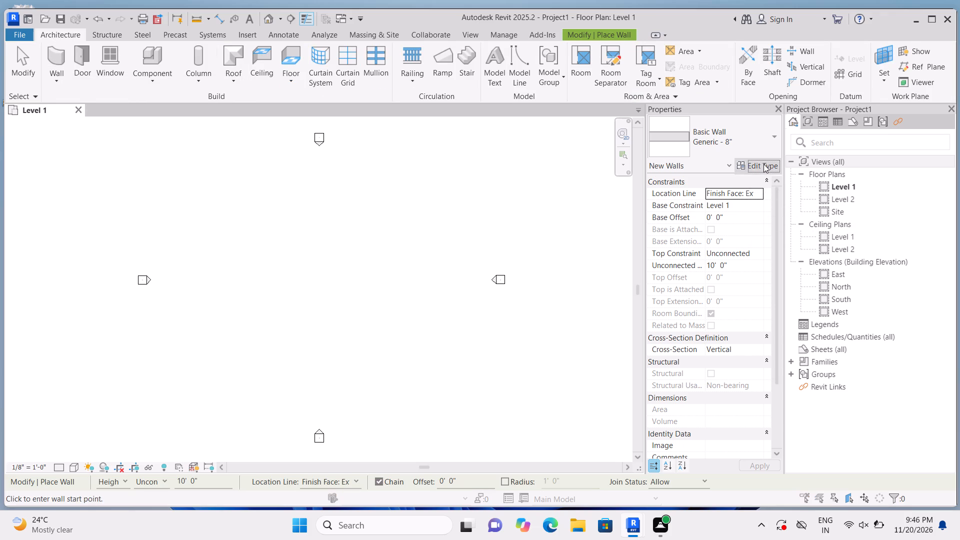
click(673, 109)
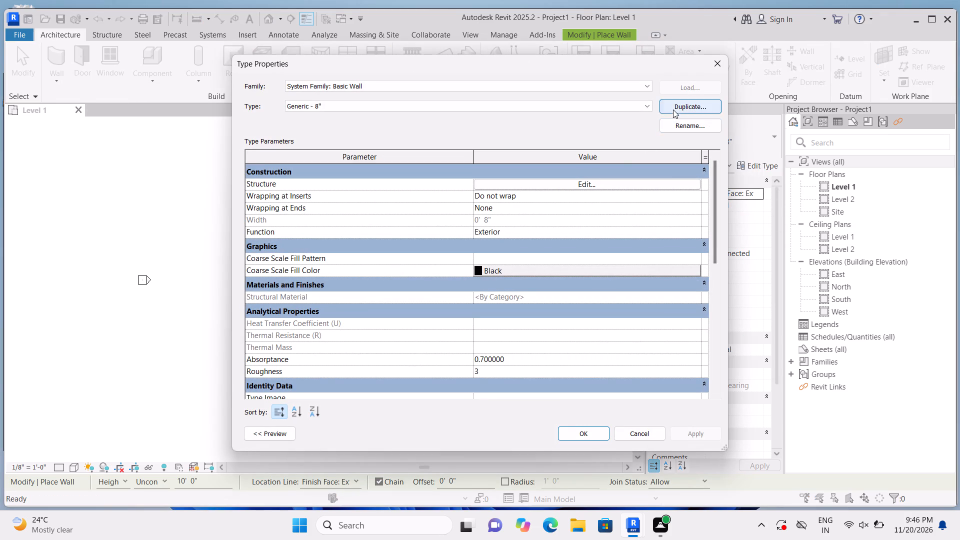
click(517, 247)
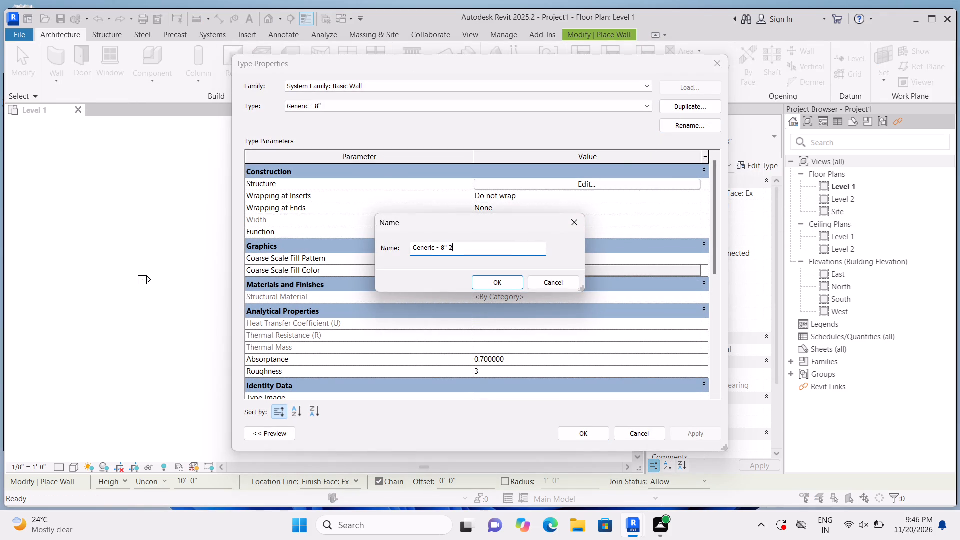
key(BackSpace)
key(BackSpace)
key(BackSpace)
key(BackSpace)
key(BackSpace)
key(BackSpace)
key(BackSpace)
key(BackSpace)
key(BackSpace)
key(BackSpace)
key(BackSpace)
key(BackSpace)
key(BackSpace)
key(BackSpace)
key(BackSpace)
key(BackSpace)
key(BackSpace)
key(BackSpace)
key(BackSpace)
key(BackSpace)
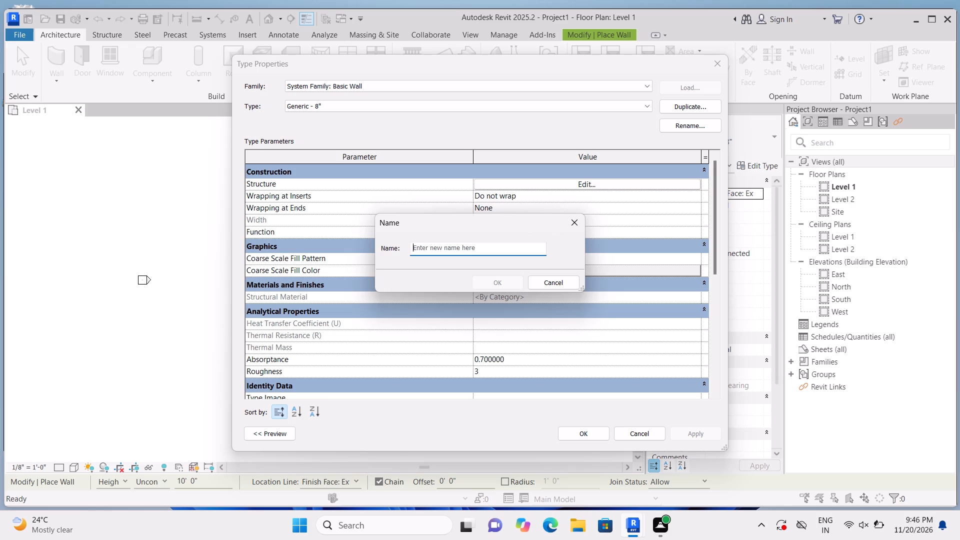
text(4.5")
key(Return)
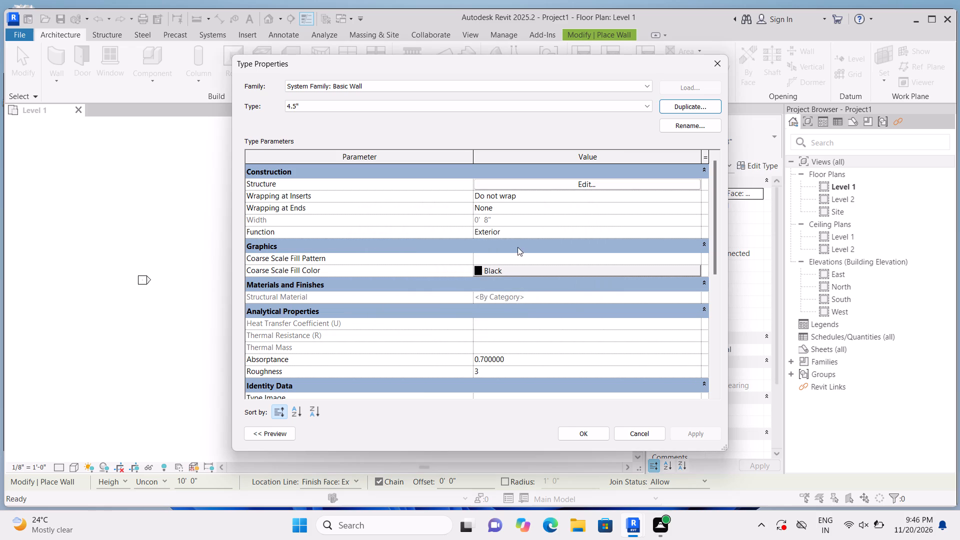
Set the structure layer thickness of the 4.5" wall type to 4.5" and accept the type properties.
click(584, 184)
click(476, 184)
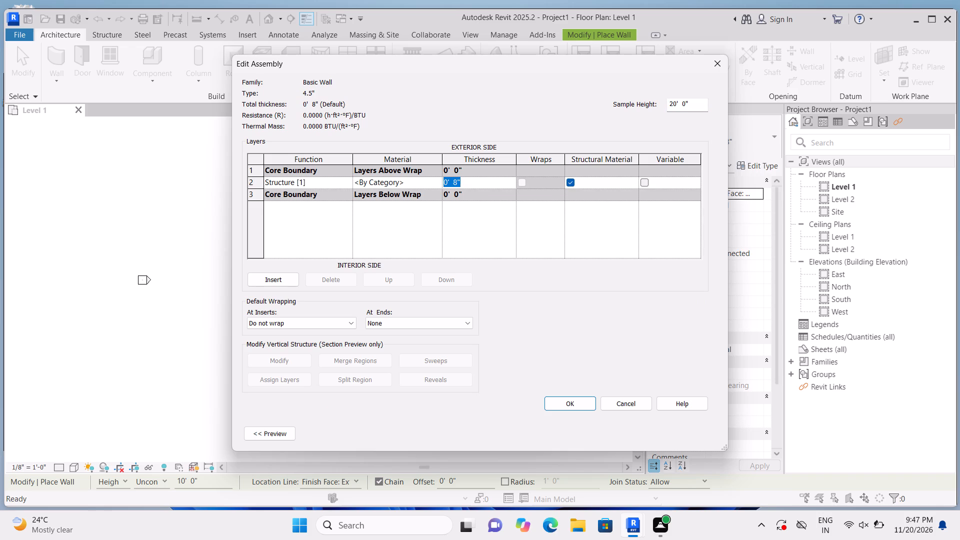
key(BackSpace)
text(4.5)
key(shift+quotedbl)
key(Return)
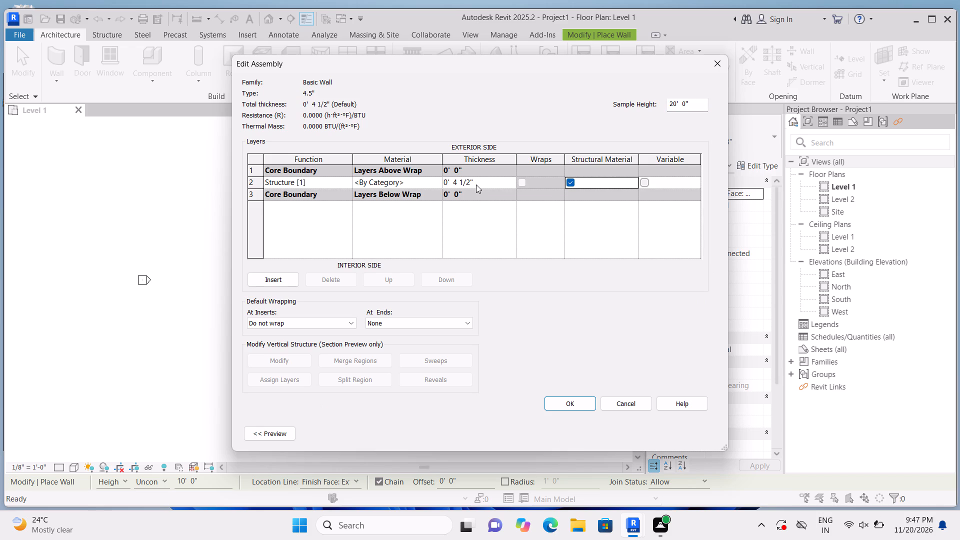
click(582, 404)
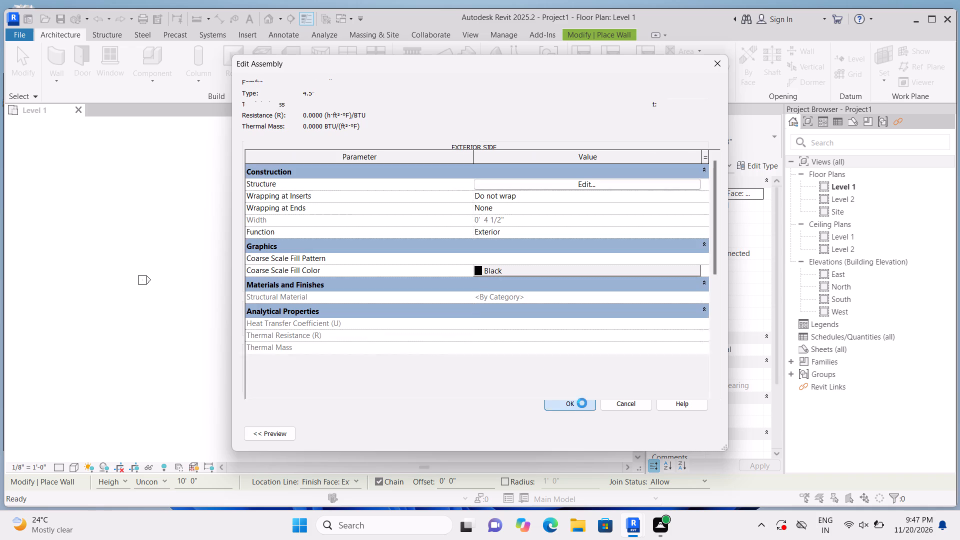
click(693, 434)
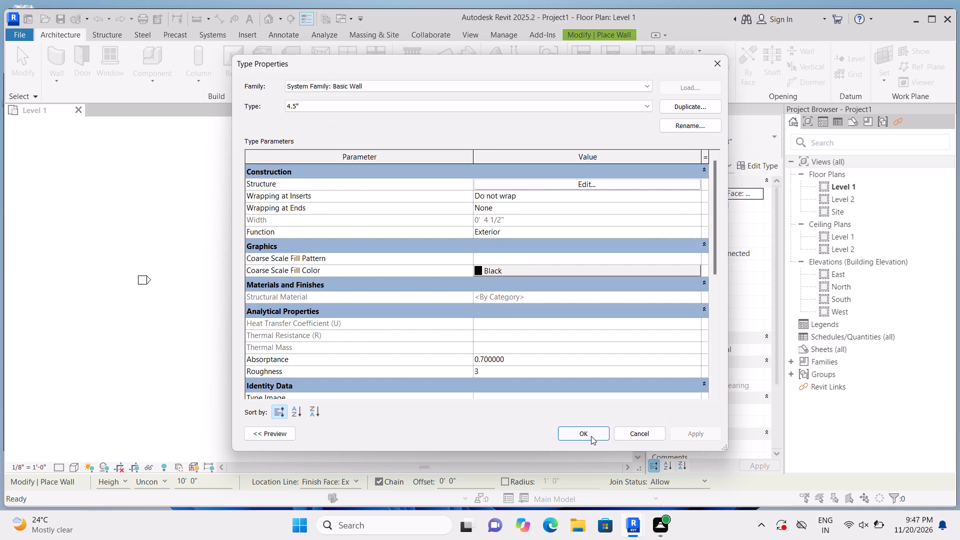
click(591, 435)
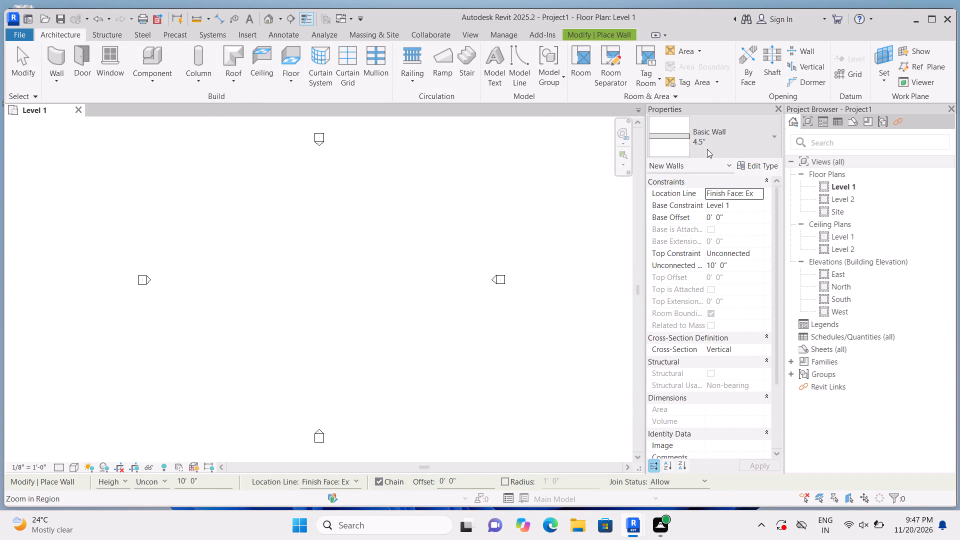
Duplicate the 4.5" wall type and name the copy 9".
double_click(747, 162)
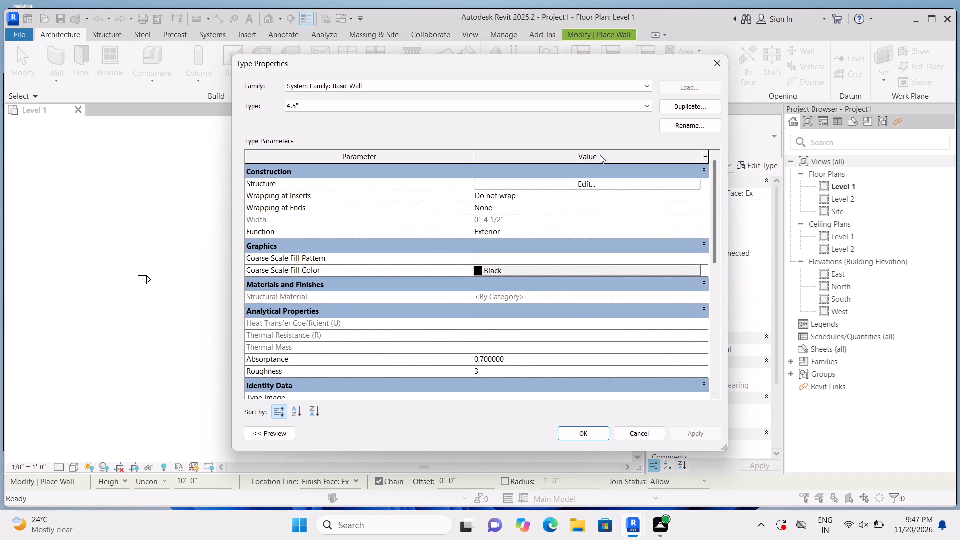
click(706, 107)
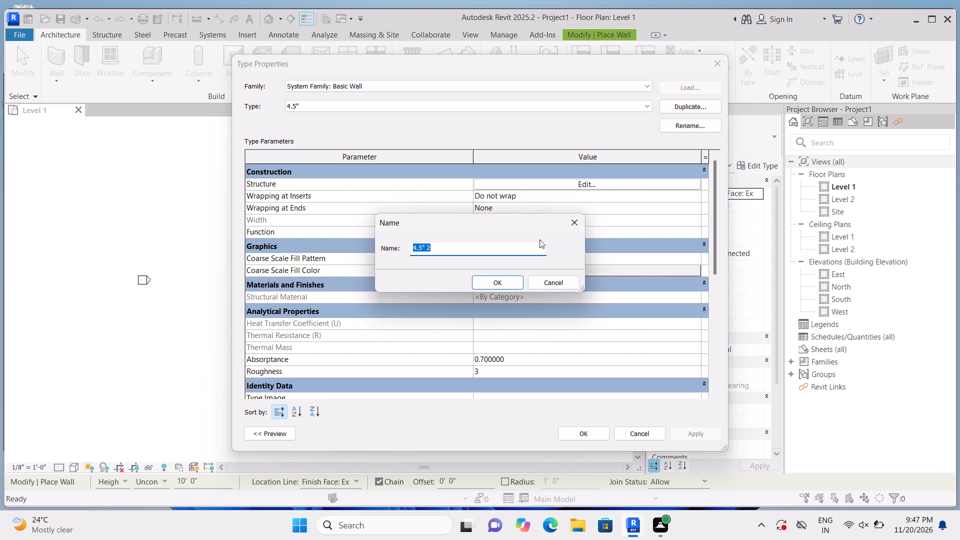
click(532, 250)
key(BackSpace)
key(BackSpace)
key(BackSpace)
key(BackSpace)
key(BackSpace)
key(BackSpace)
key(BackSpace)
key(BackSpace)
key(BackSpace)
key(BackSpace)
key(BackSpace)
key(9)
key(shift+quotedbl)
key(Return)
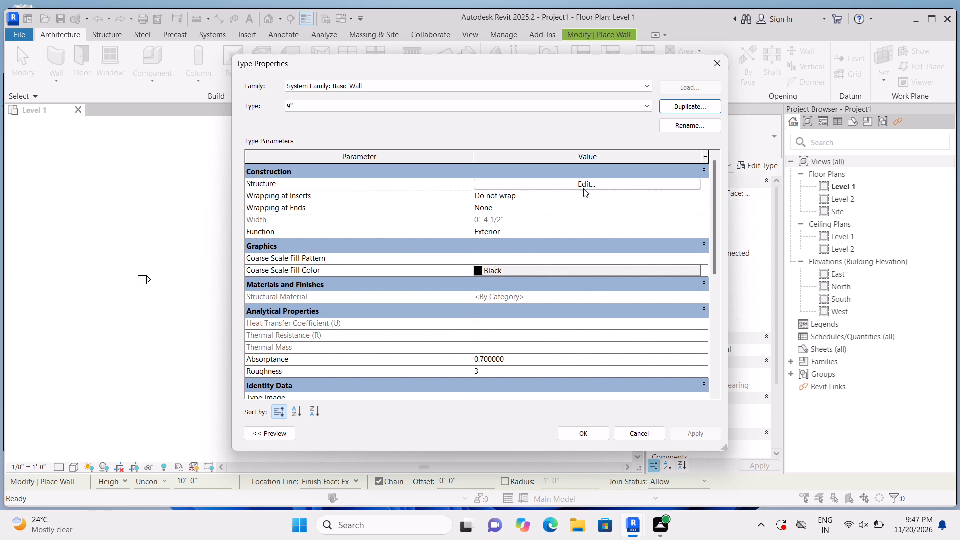
Set the structure layer thickness of the 9" wall type to 9" and accept the type properties.
click(584, 186)
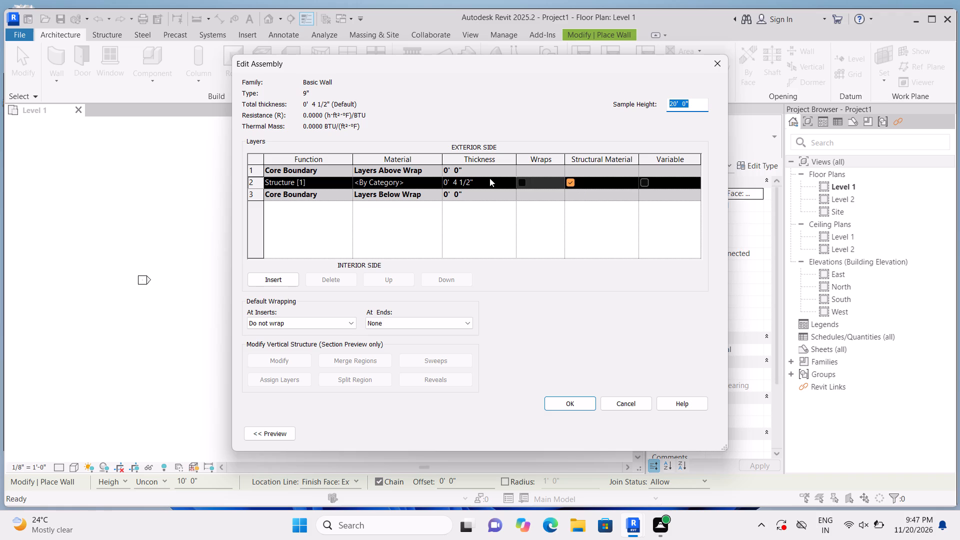
click(489, 178)
key(BackSpace)
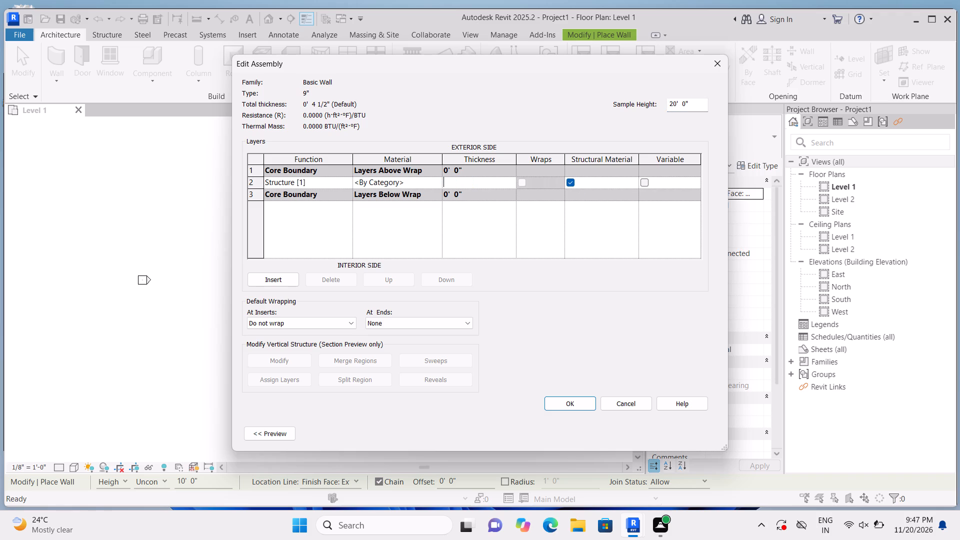
text(9")
key(Return)
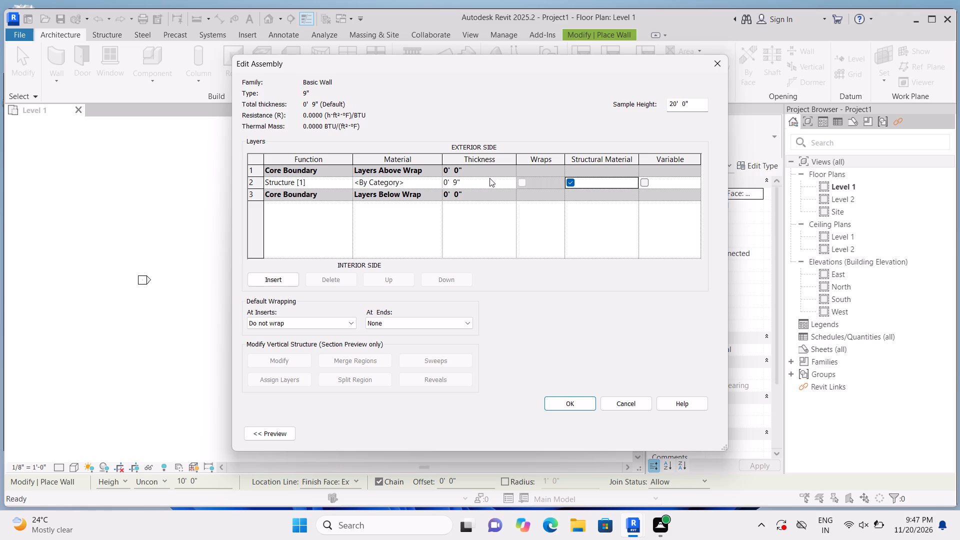
double_click(567, 397)
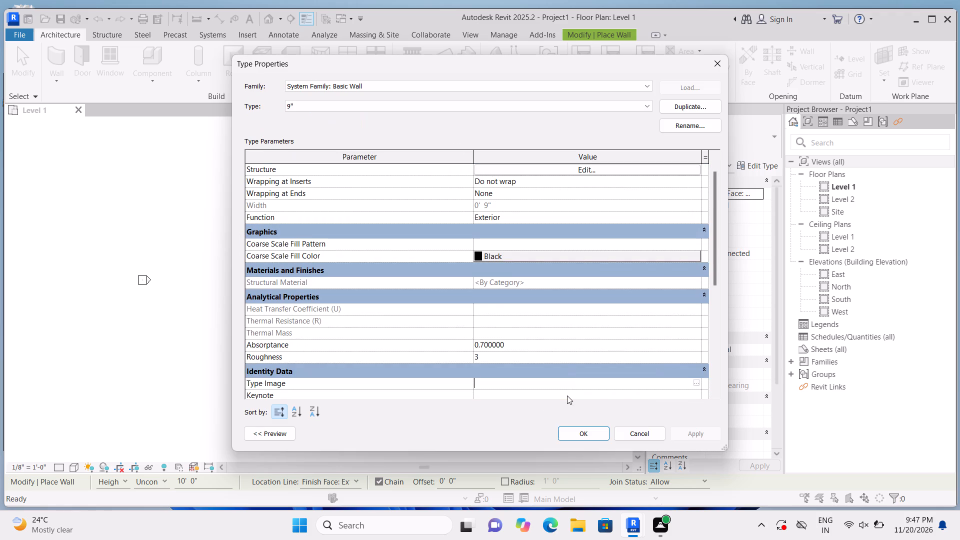
click(695, 428)
click(572, 431)
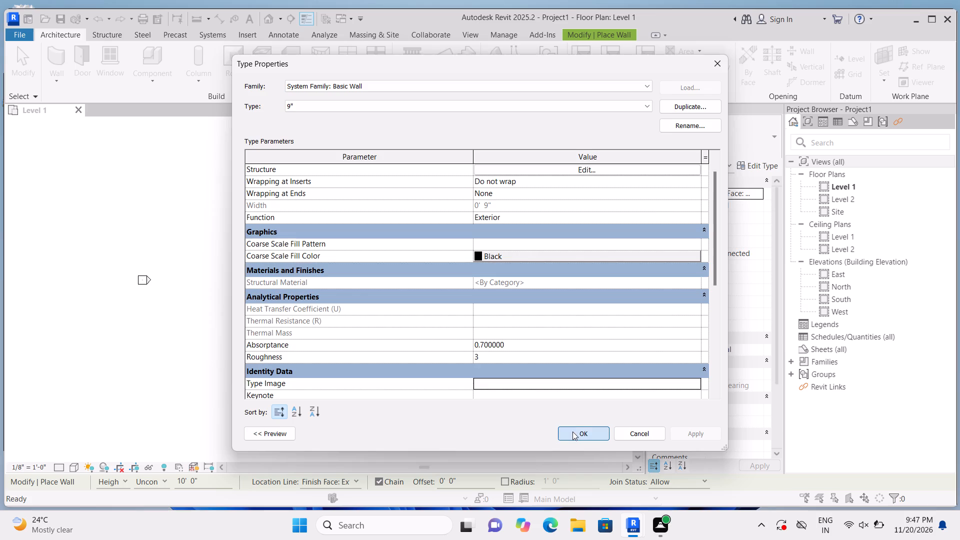
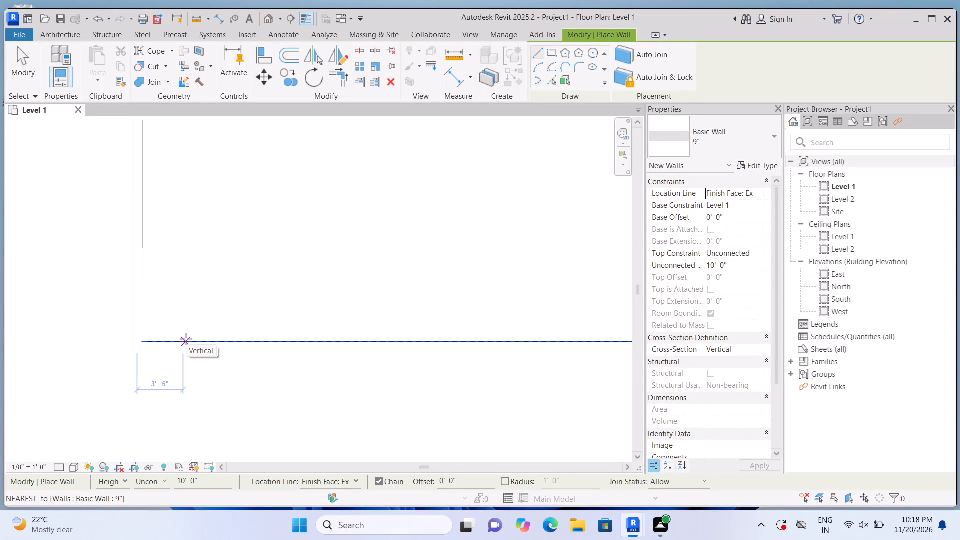
Draw the southwest room's 9" walls: start 11'10" from the west wall on the south wall, run 12'9" north, then west to the exterior wall.
text(11'10)
key(shift+quotedbl)
key(Return)
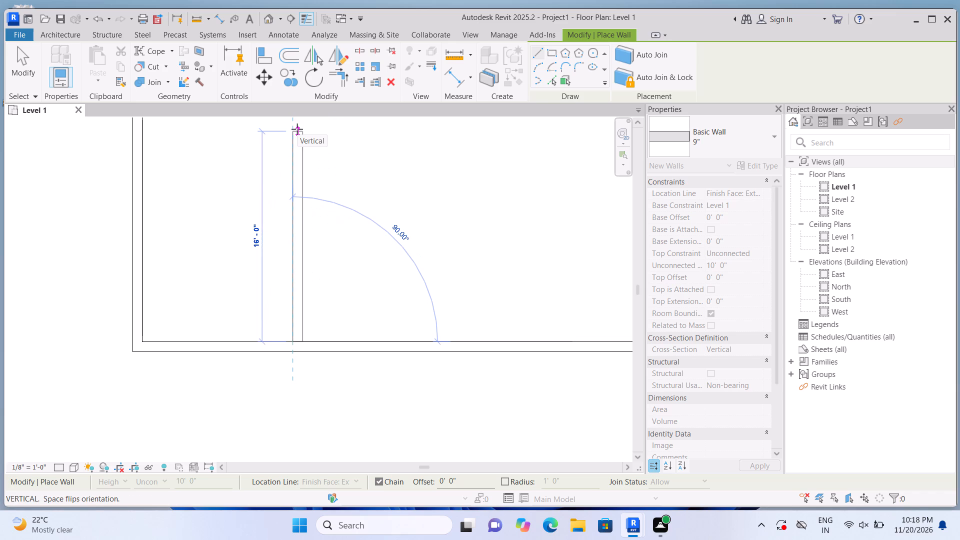
text(12'9)
key(shift+quotedbl)
key(Return)
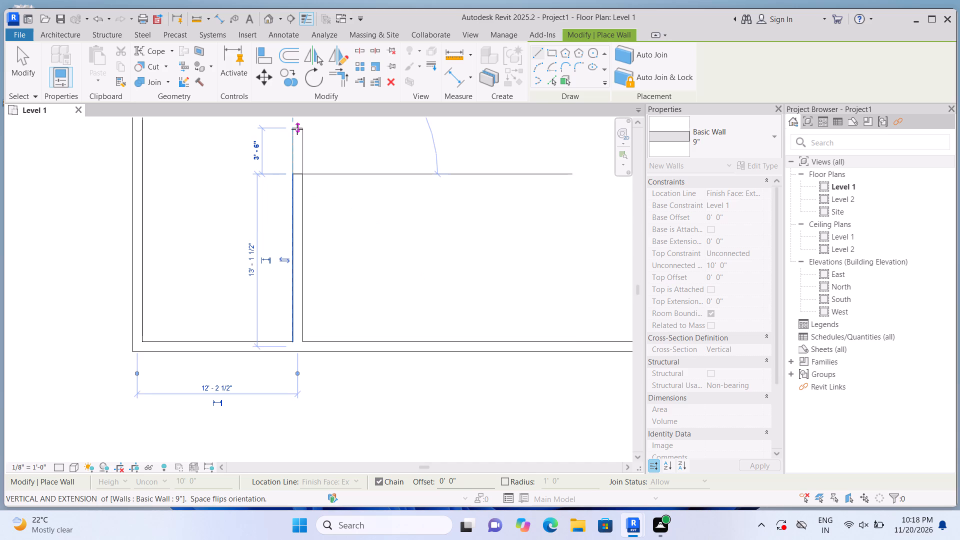
scroll(280, 157, down, 2)
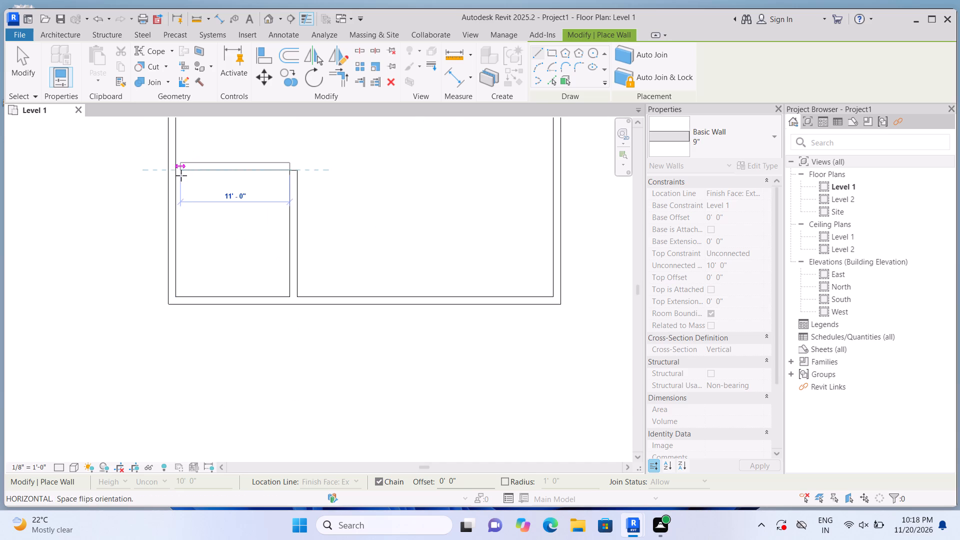
click(177, 175)
key(Escape)
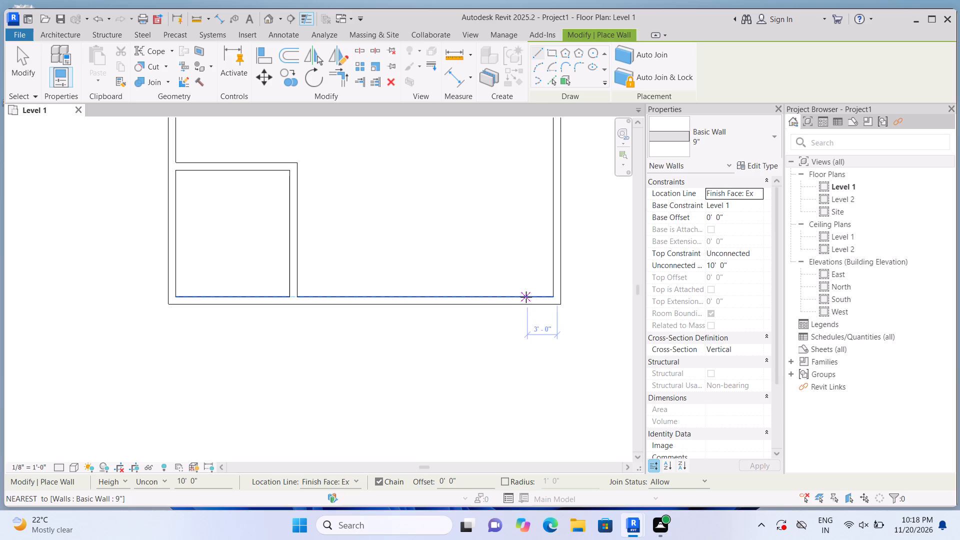
Draw the middle room's 9" walls: start 16'2" from the east wall, run 12'9" north, then west to the first room's corner.
key(1)
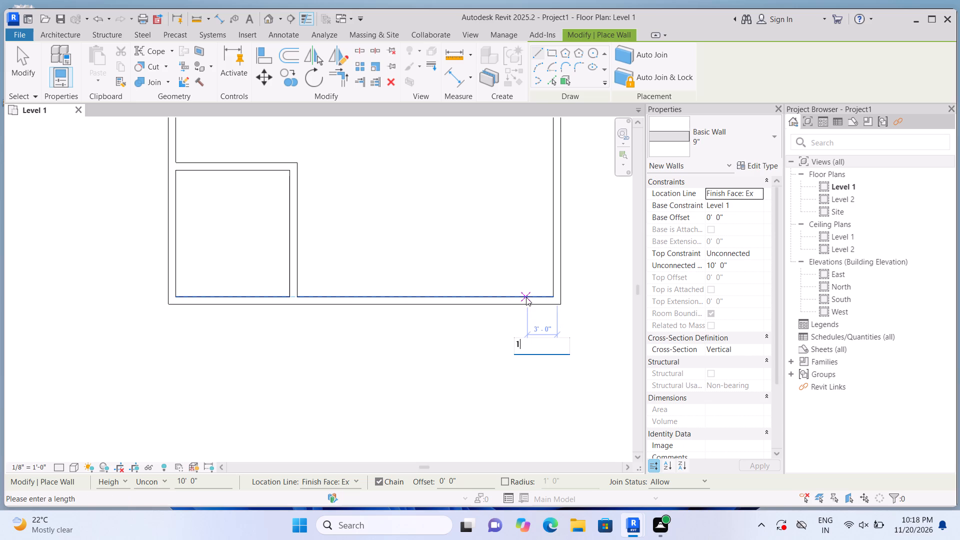
text(6'2)
key(shift+quotedbl)
key(Return)
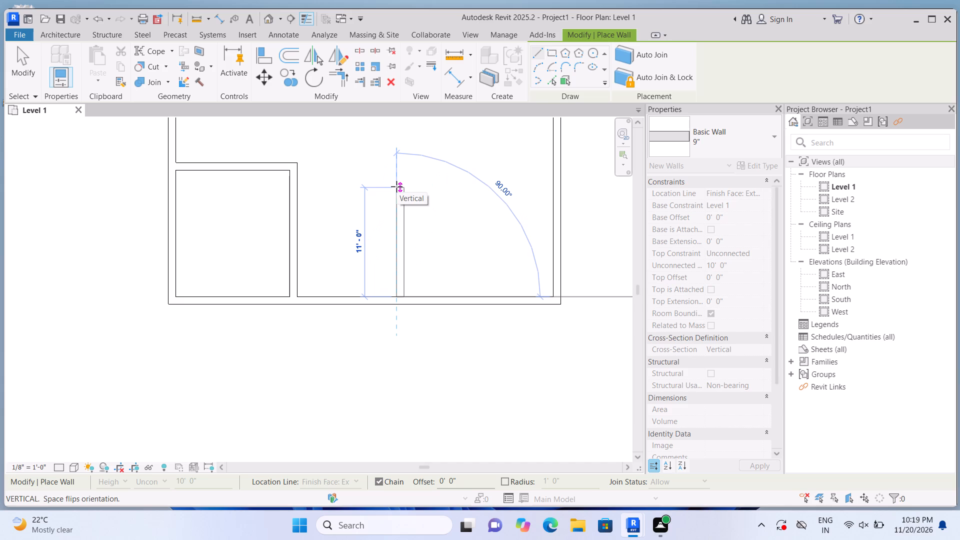
text(12')
key(9)
key(shift+quotedbl)
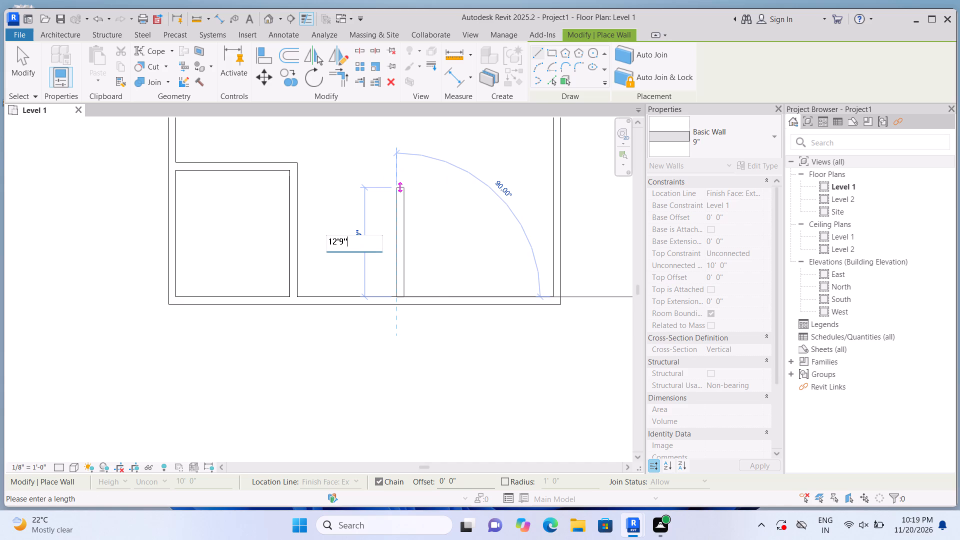
key(Return)
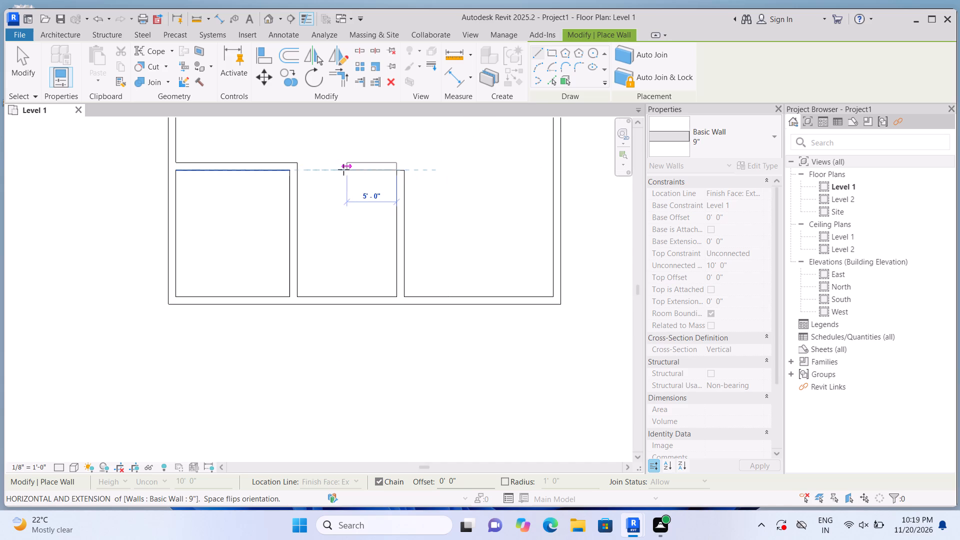
click(295, 167)
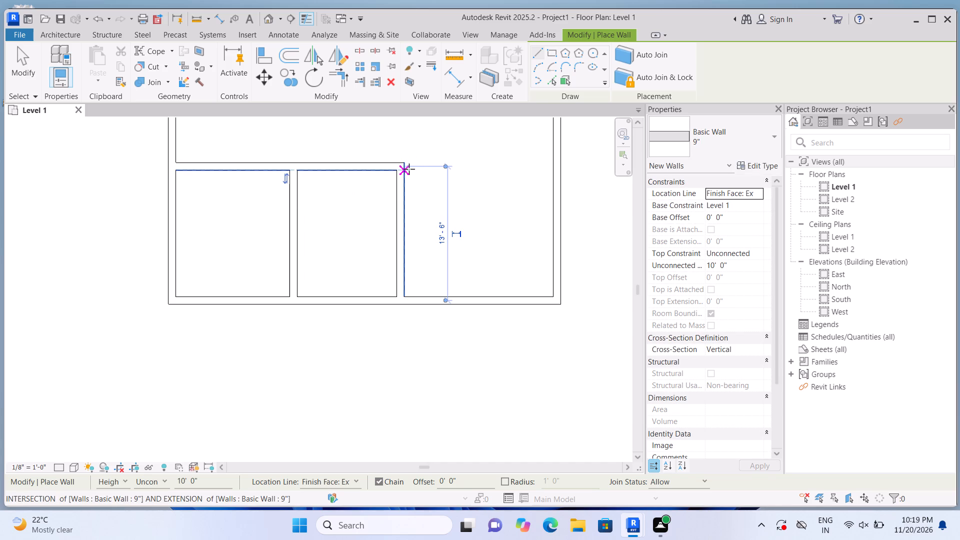
Draw a 9" wall from the middle room's northeast corner east to the exterior wall, enclosing the southeast room.
click(407, 166)
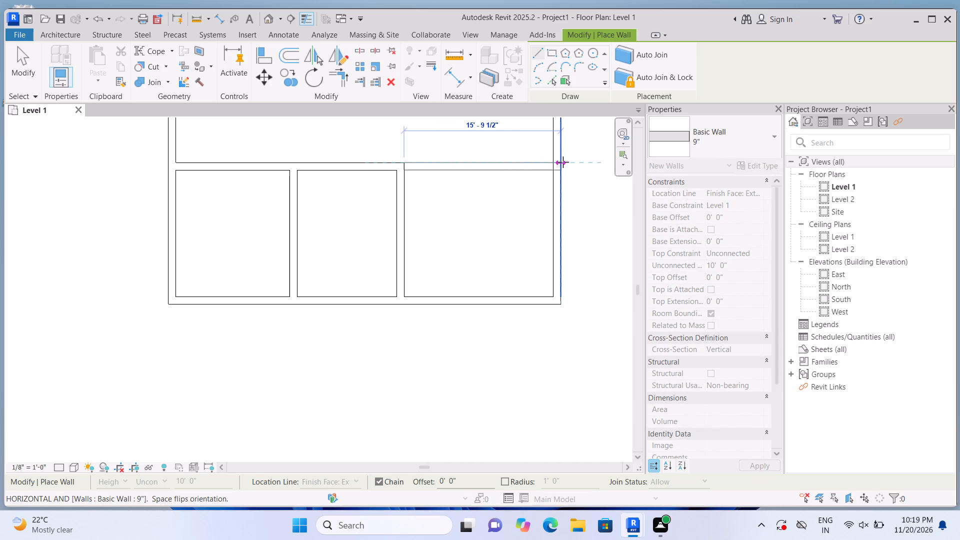
click(563, 162)
key(Escape)
Draw a small room above the southwest room, starting 4'3" up the west wall, running 8'2" east, then south to the room wall below.
scroll(507, 300, down, 2)
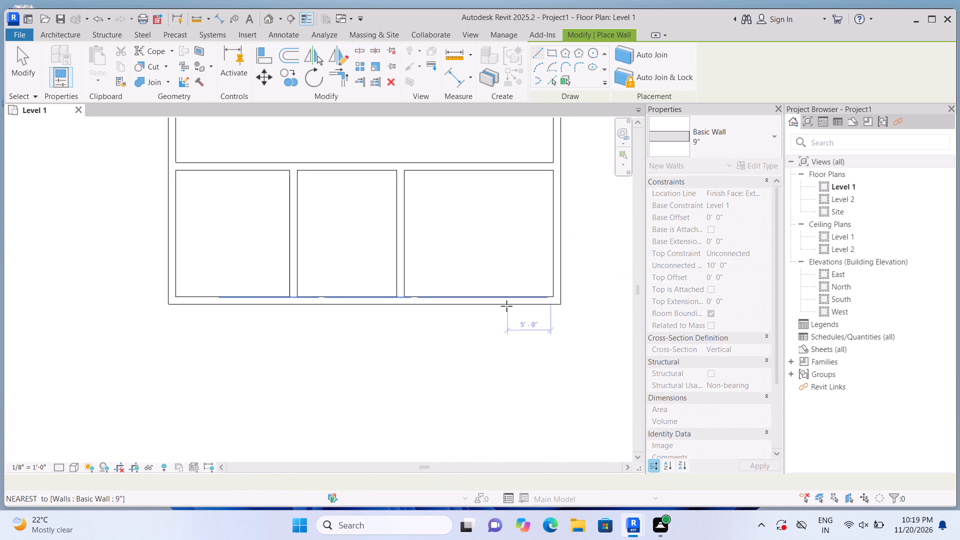
scroll(506, 306, down, 7)
scroll(464, 260, up, 7)
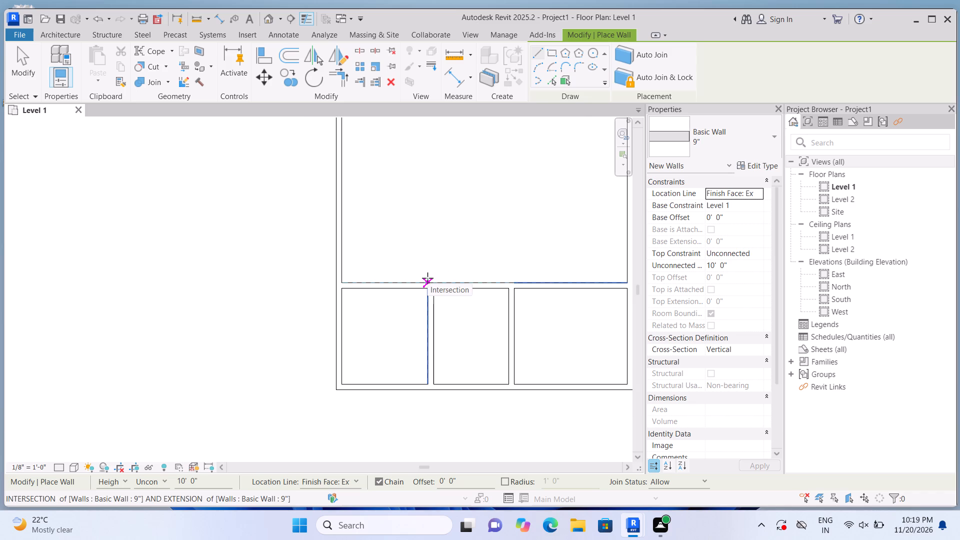
scroll(404, 272, up, 8)
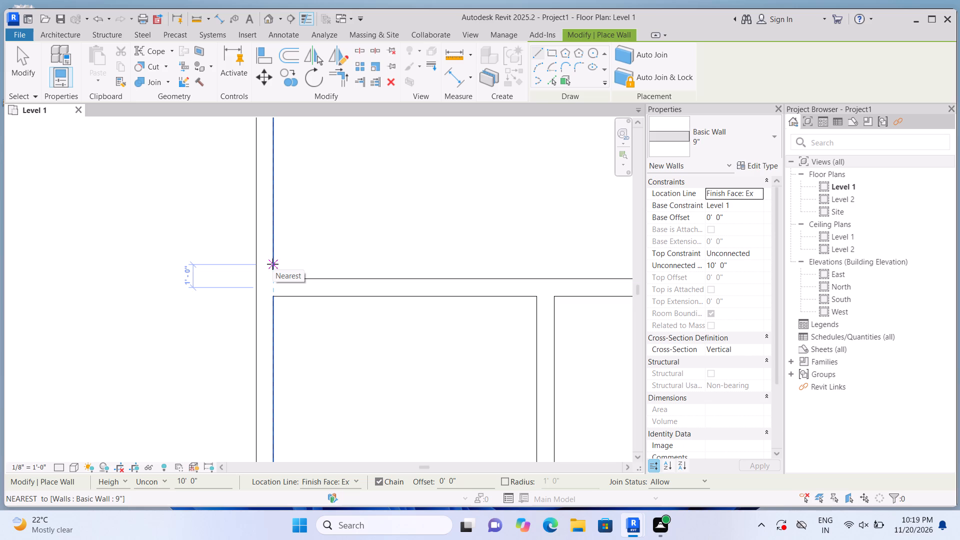
text(4'3)
key(shift+quotedbl)
key(Return)
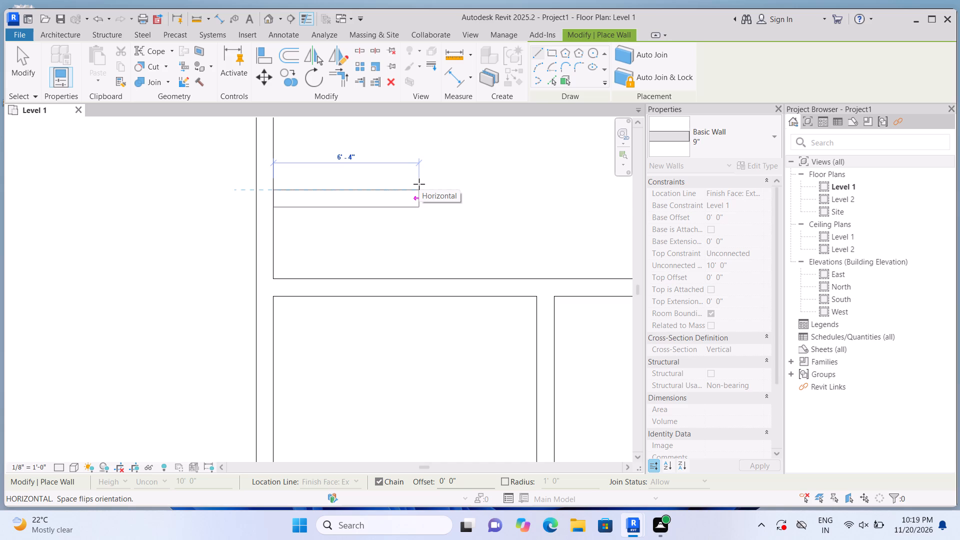
text(8'2)
key(shift+quotedbl)
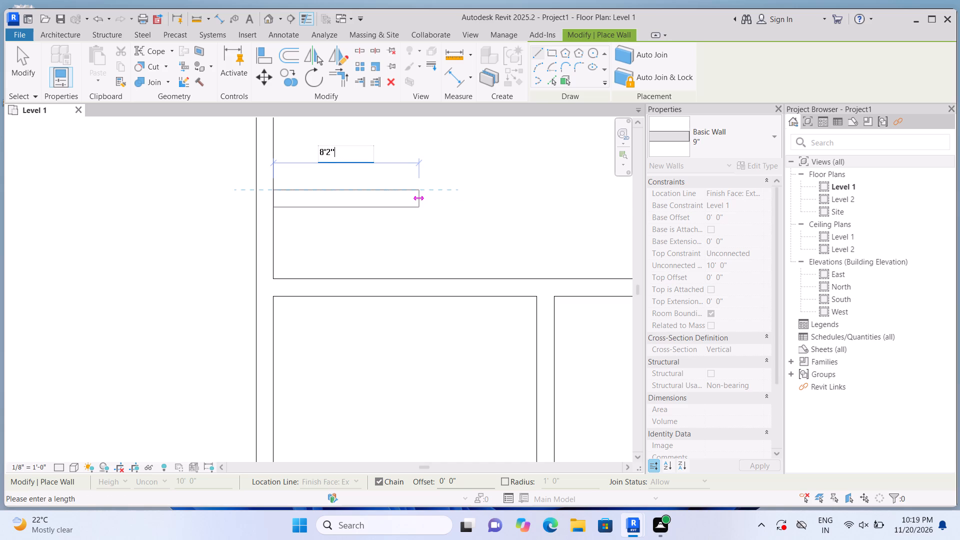
key(Return)
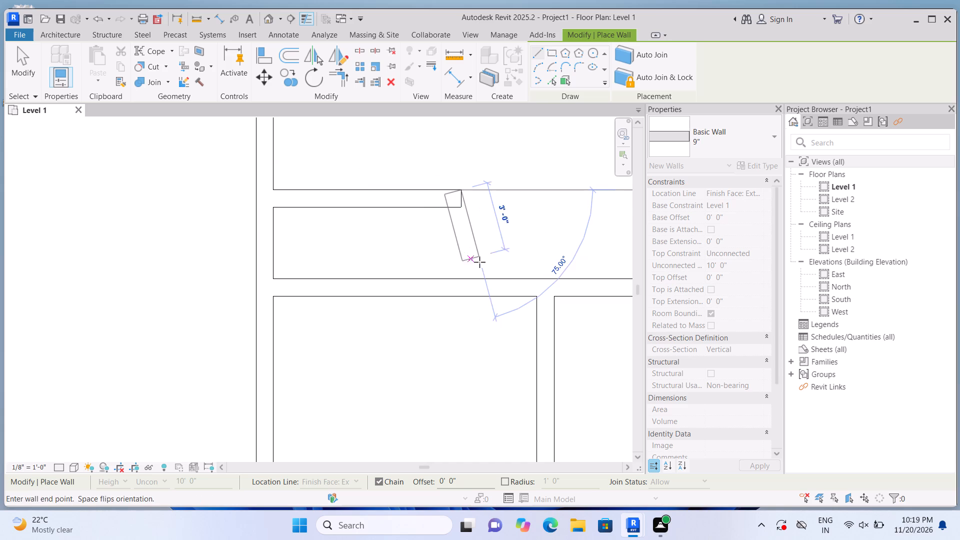
click(464, 281)
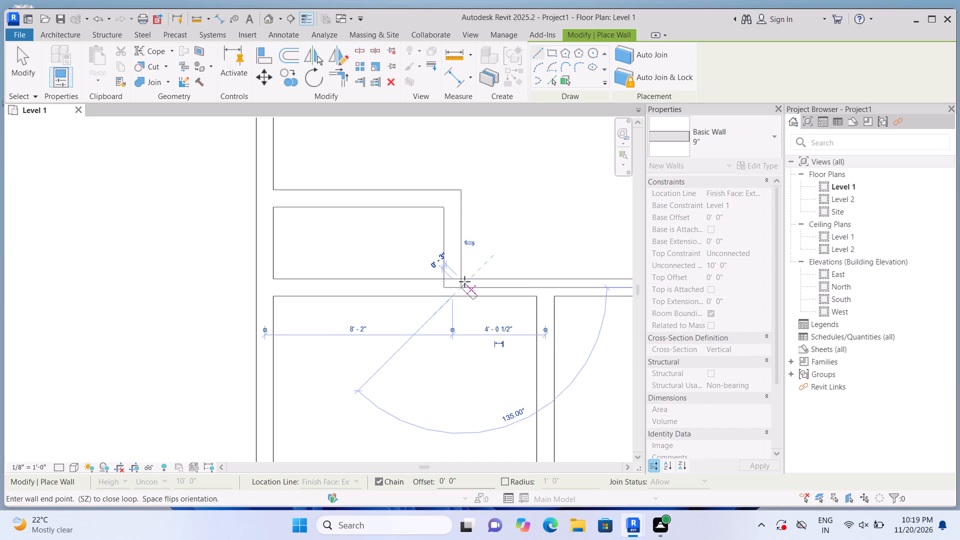
key(Escape)
Draw a second small room directly north of the first, starting 4'3" up the west wall, running 8'2" east, then south to the first.
scroll(461, 360, down, 2)
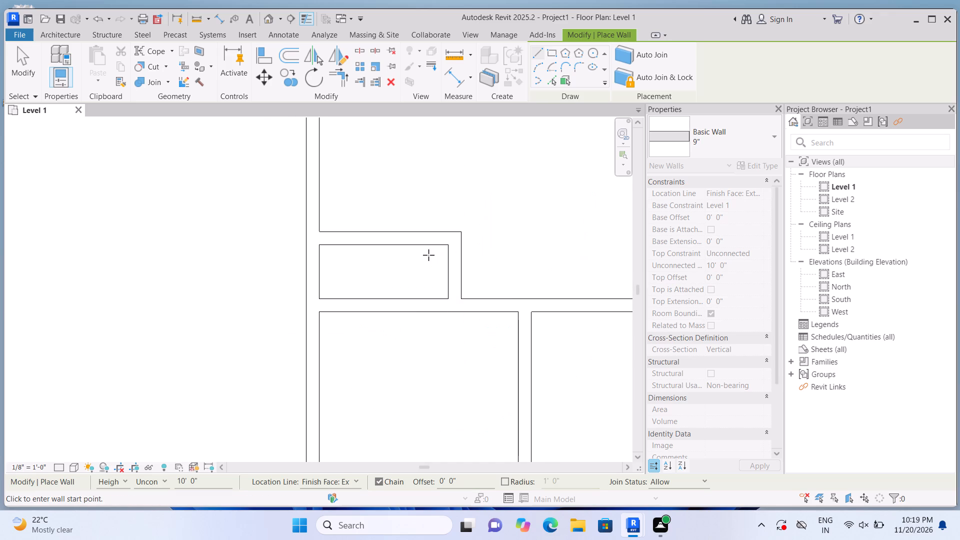
scroll(307, 197, up, 3)
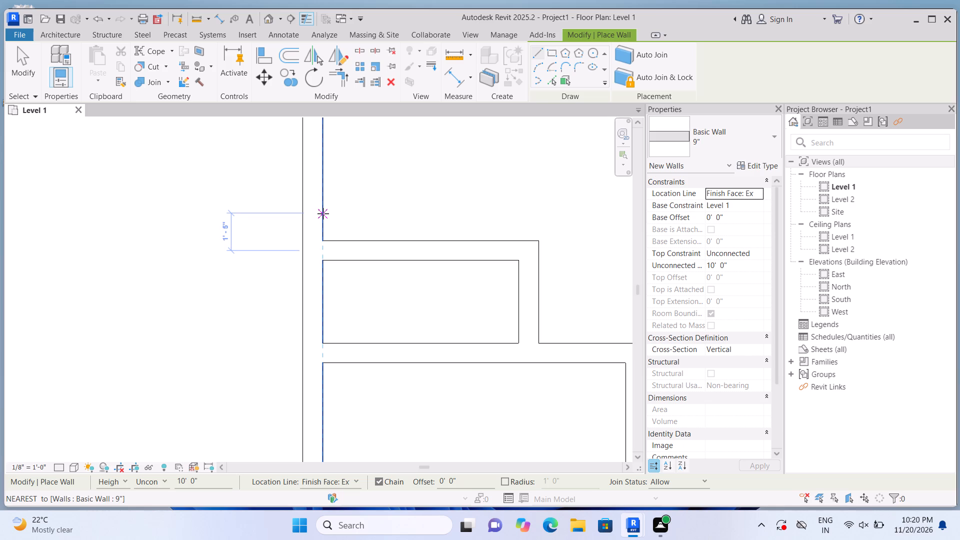
text(4'3)
key(shift+quotedbl)
key(Return)
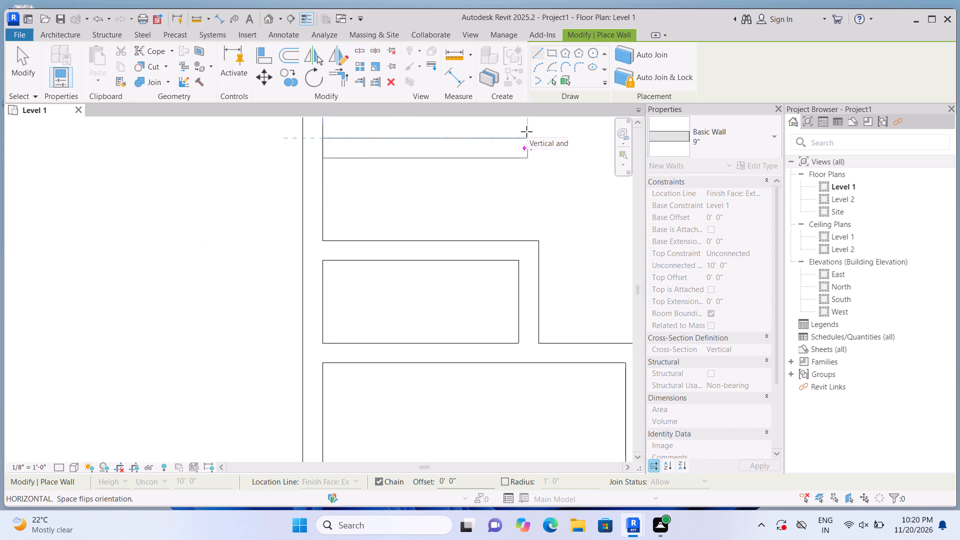
text(8'2")
key(Return)
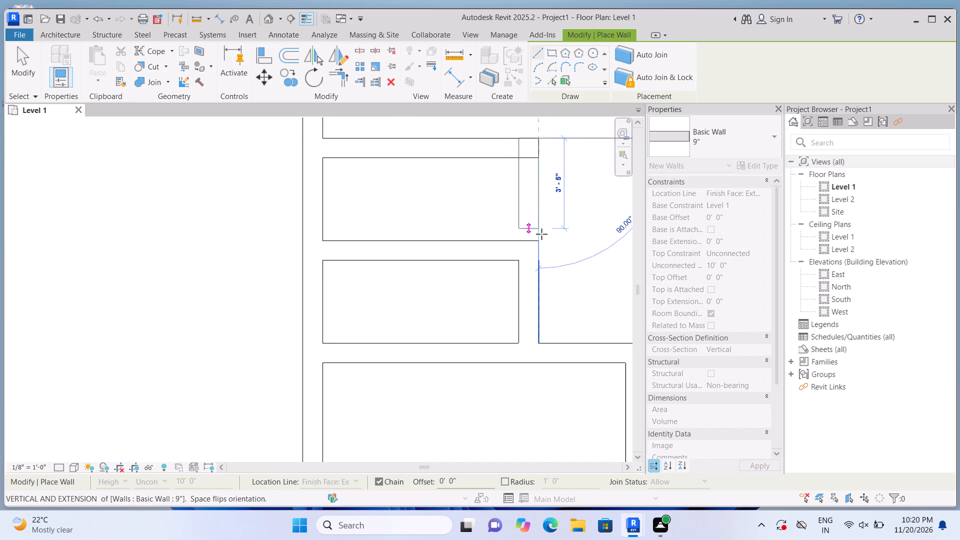
click(539, 248)
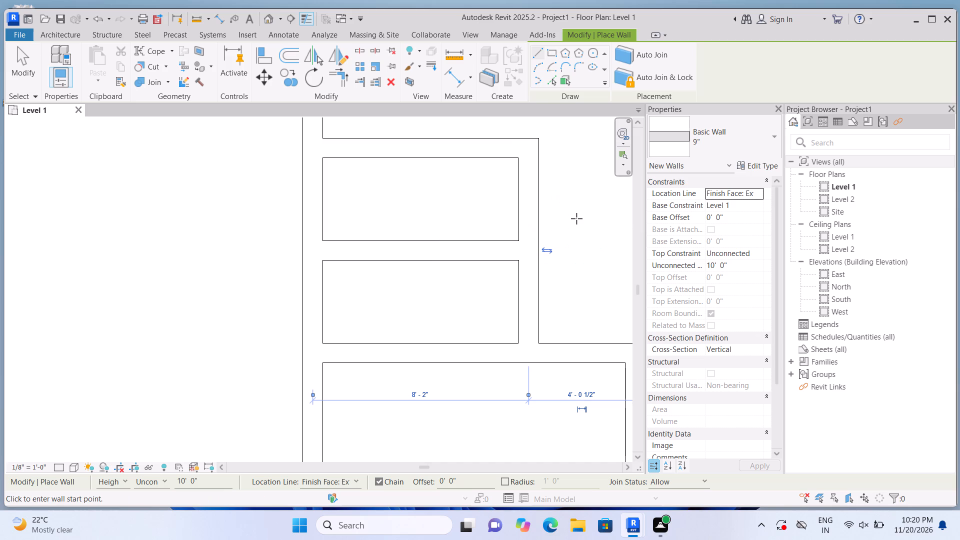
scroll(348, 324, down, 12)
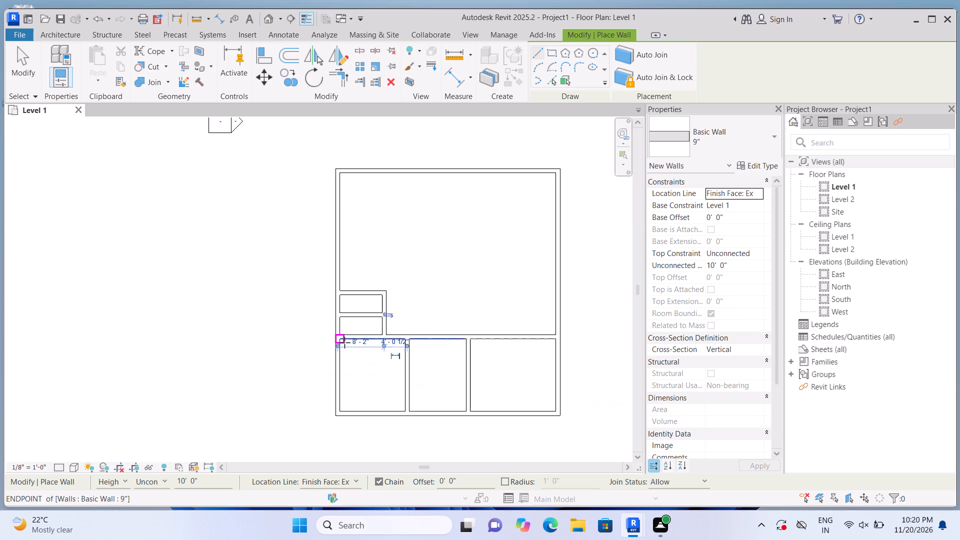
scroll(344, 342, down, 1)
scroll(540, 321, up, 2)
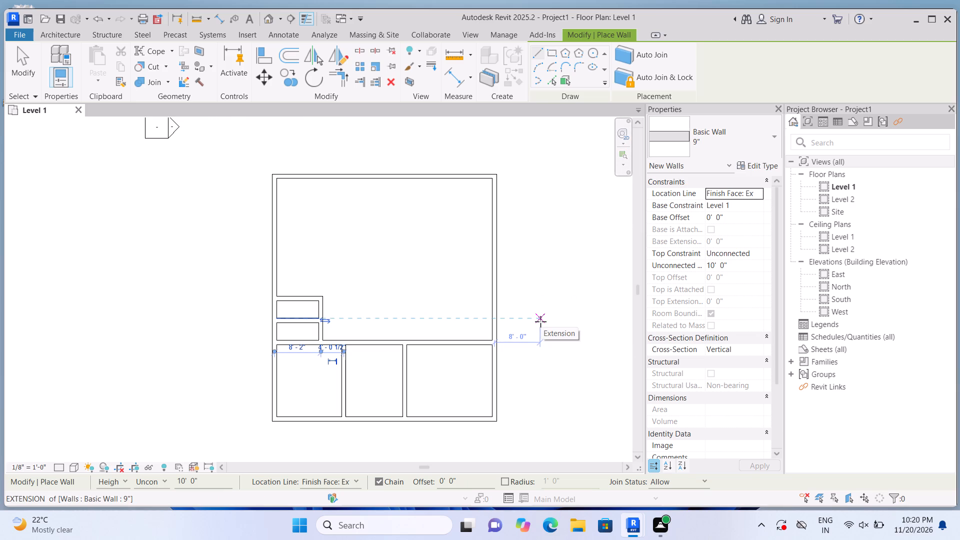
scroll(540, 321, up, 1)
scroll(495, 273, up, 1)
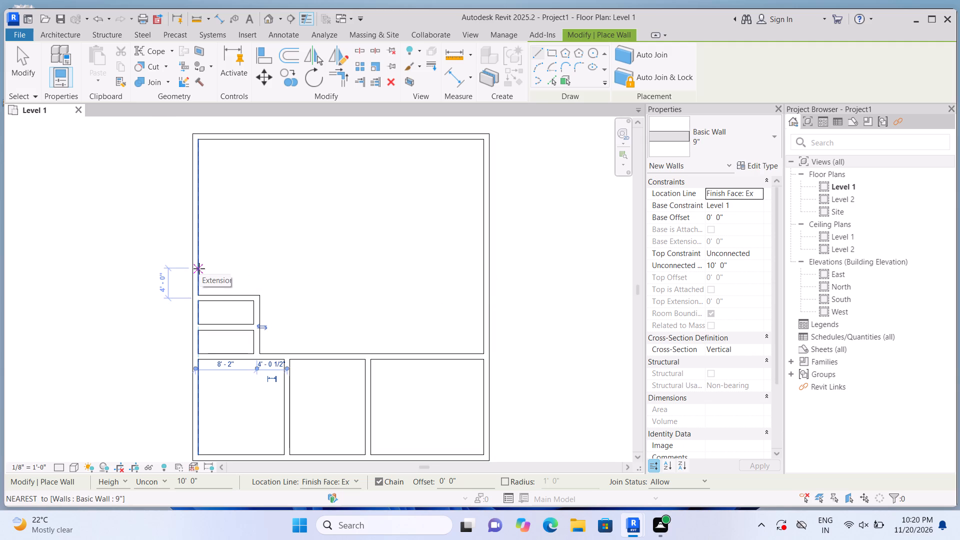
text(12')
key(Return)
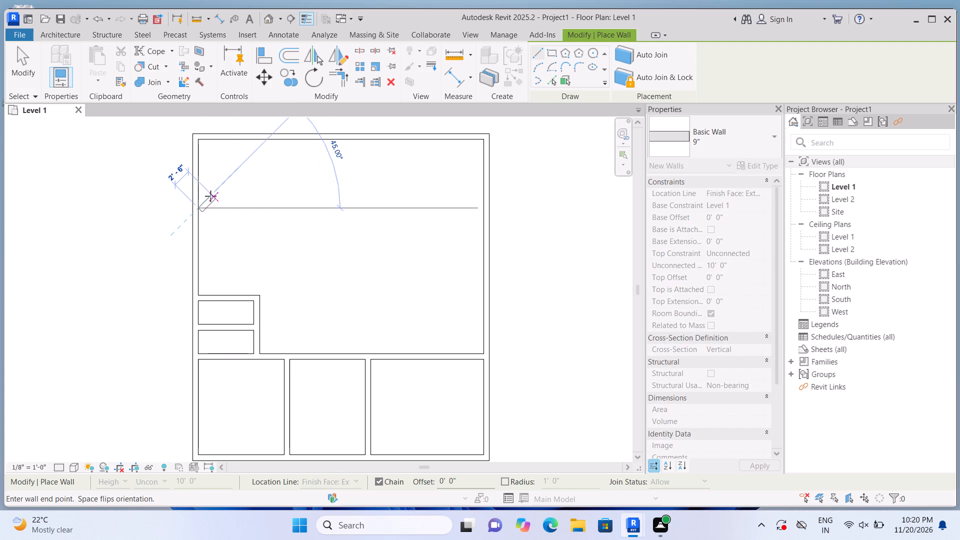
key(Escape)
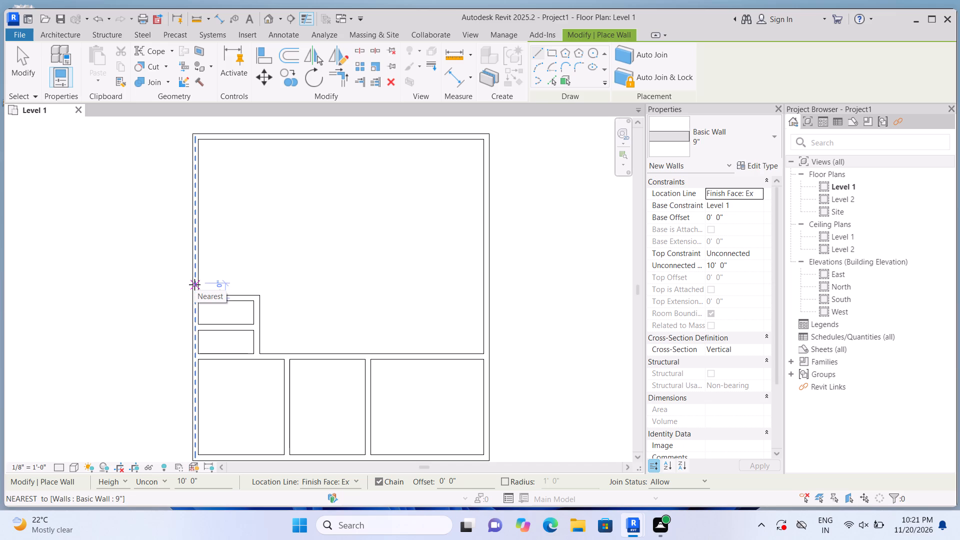
Draw an 8'5" long 9" wall running east from the west exterior wall, 14' north of the upper small room's north wall.
text(14')
key(Return)
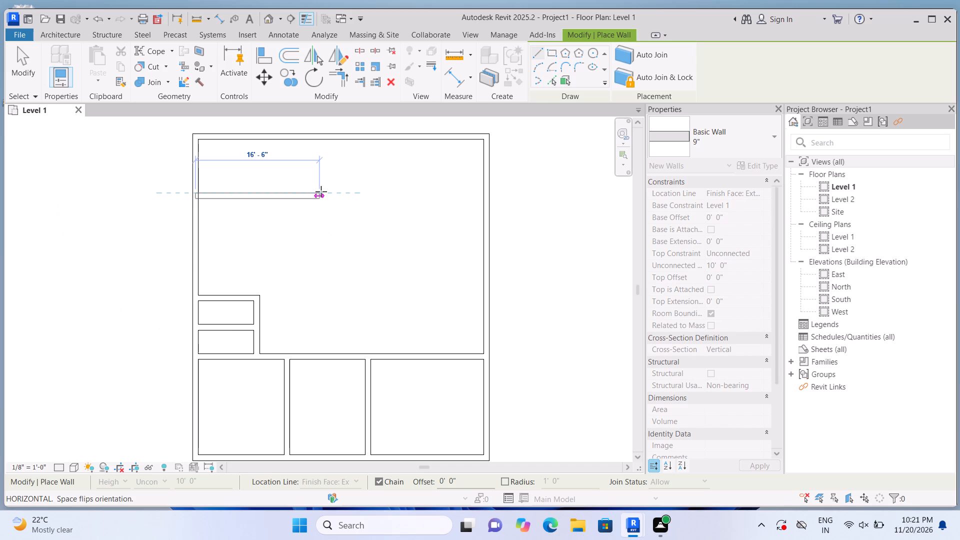
text(8'5")
key(Return)
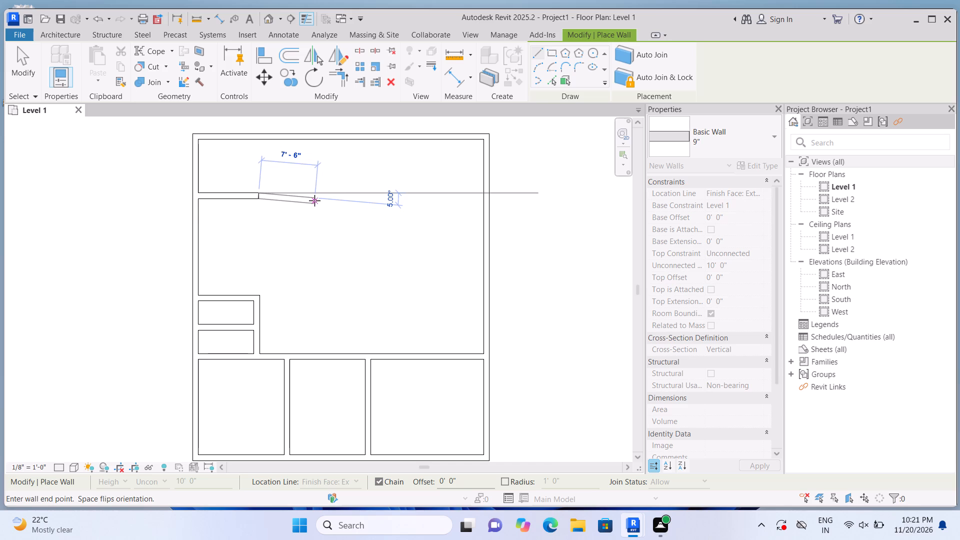
key(Escape)
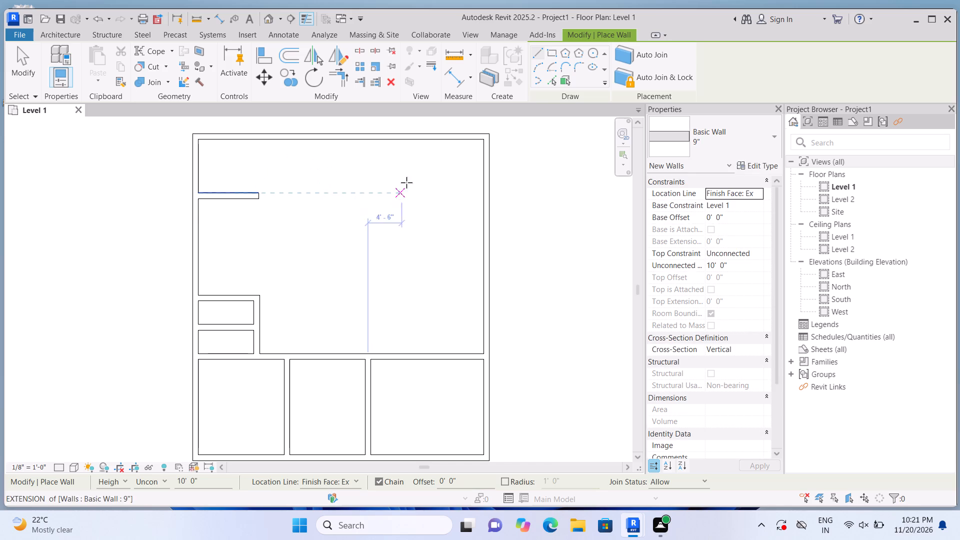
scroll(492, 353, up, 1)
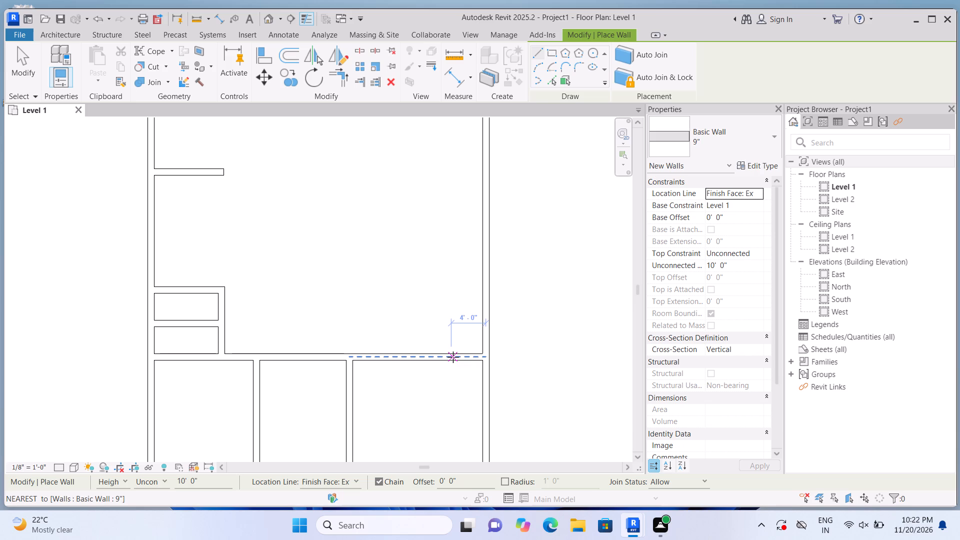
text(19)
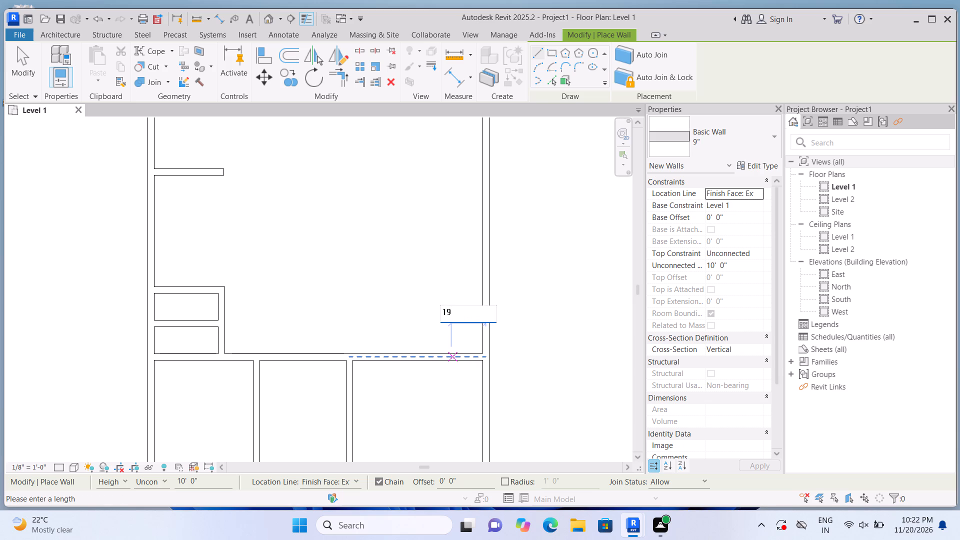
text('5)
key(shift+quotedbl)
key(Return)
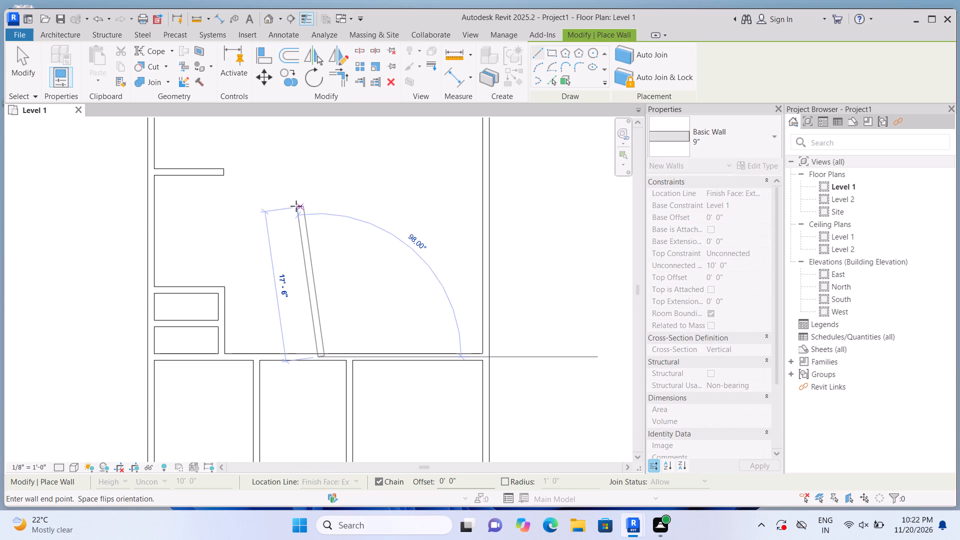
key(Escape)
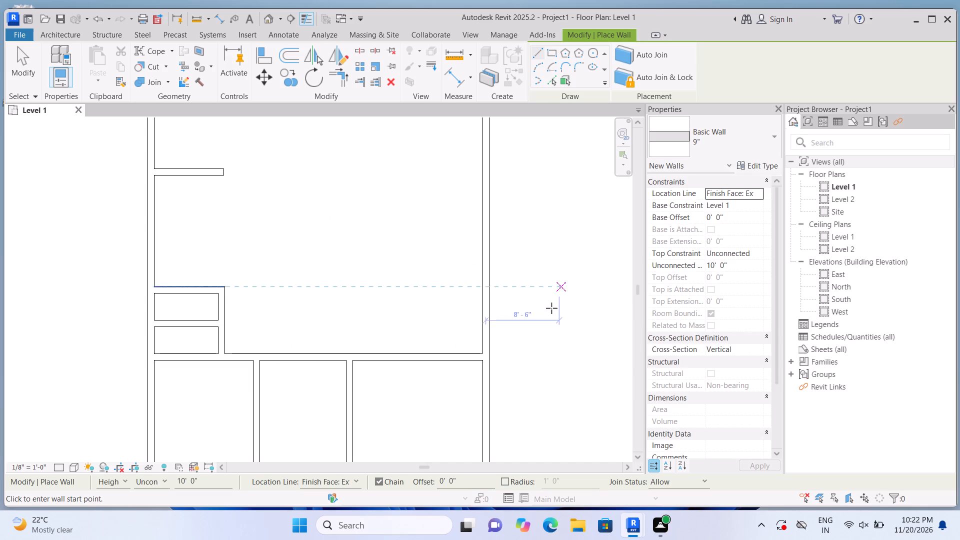
Draw a 9" wall starting 13' up the east exterior wall from the room wall below, running 24'6" west, then 8' south.
scroll(483, 368, up, 2)
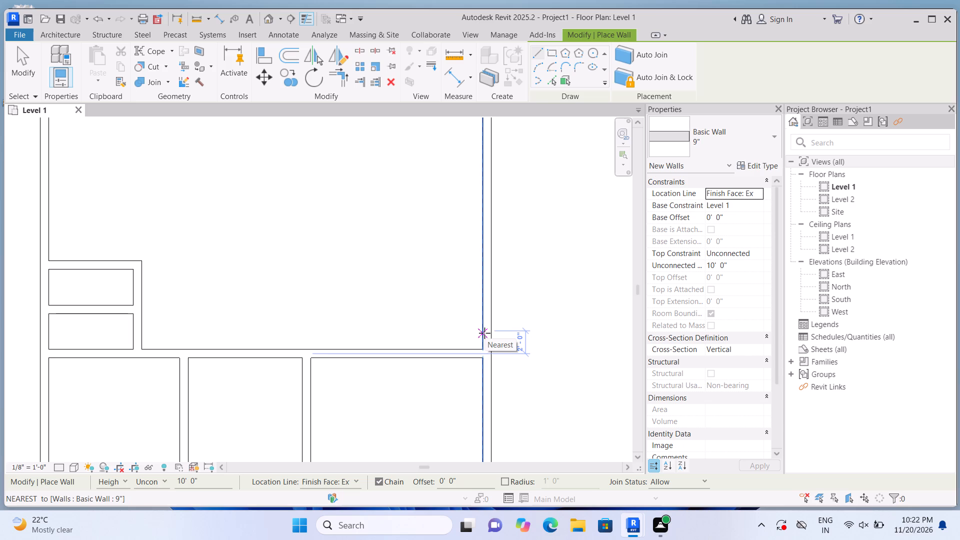
text(13')
key(Return)
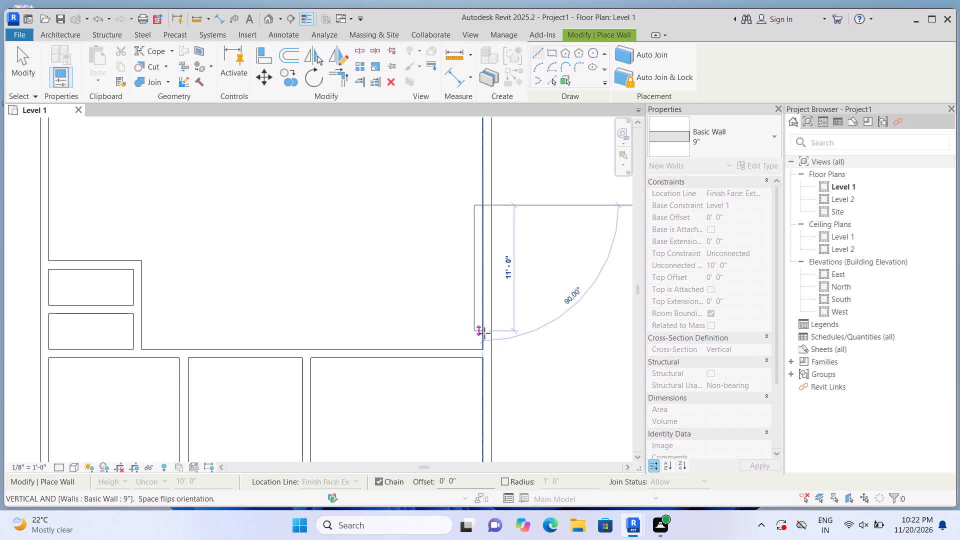
scroll(218, 220, down, 5)
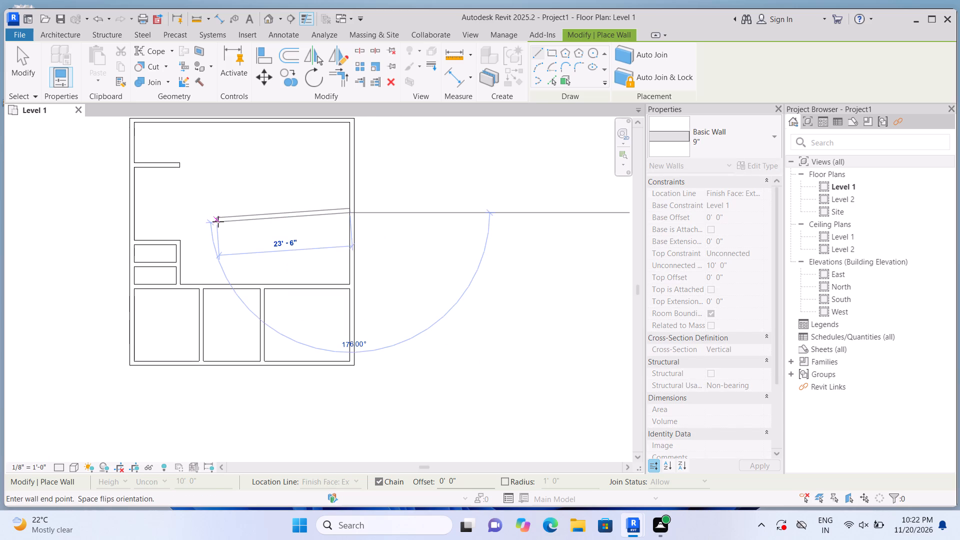
scroll(218, 222, up, 1)
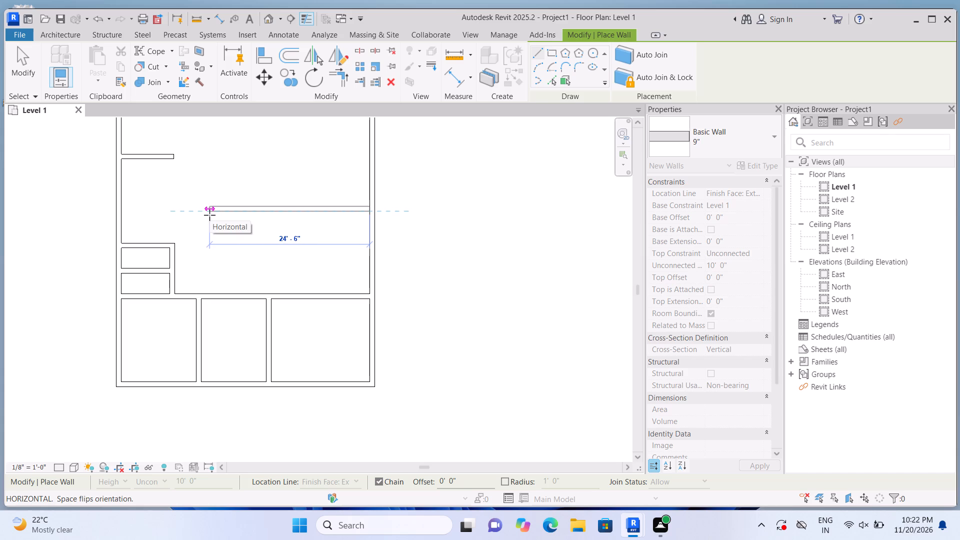
click(209, 215)
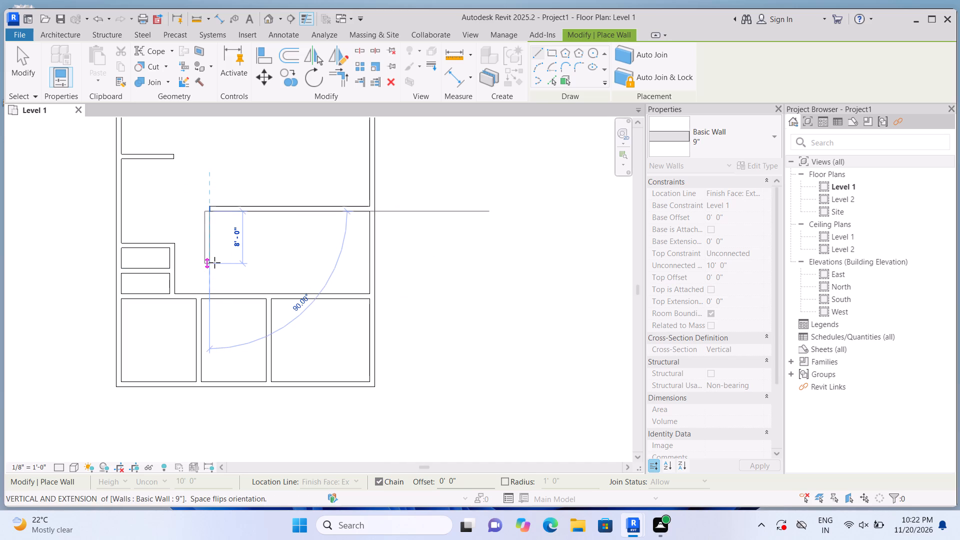
click(214, 262)
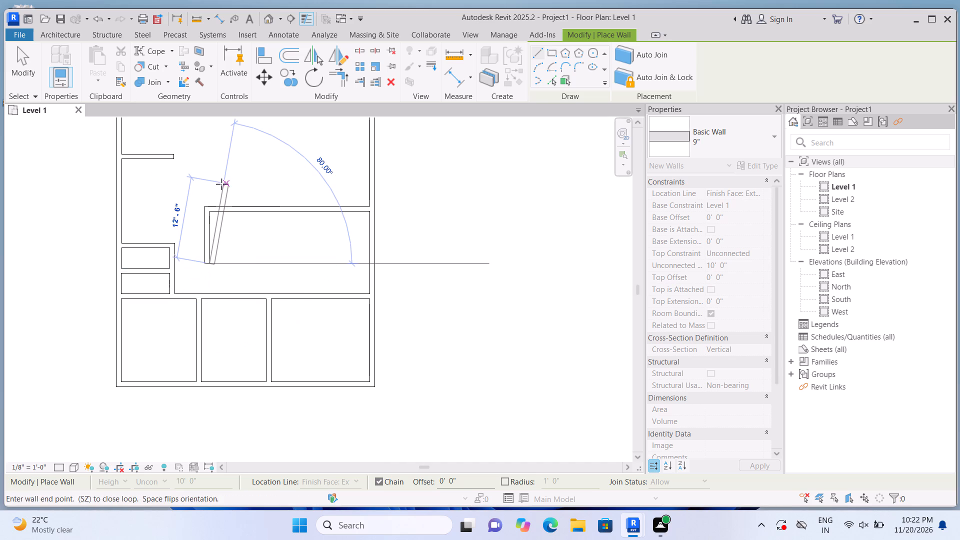
key(Escape)
Draw a 9" wall from the new L-shaped wall's northwest corner straight north to the north exterior wall.
scroll(218, 202, down, 2)
scroll(218, 205, up, 2)
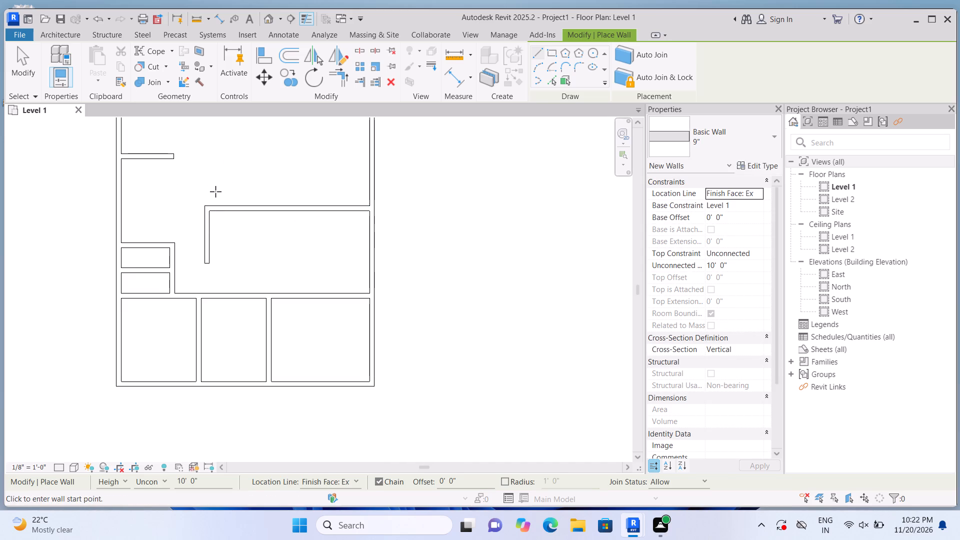
click(208, 205)
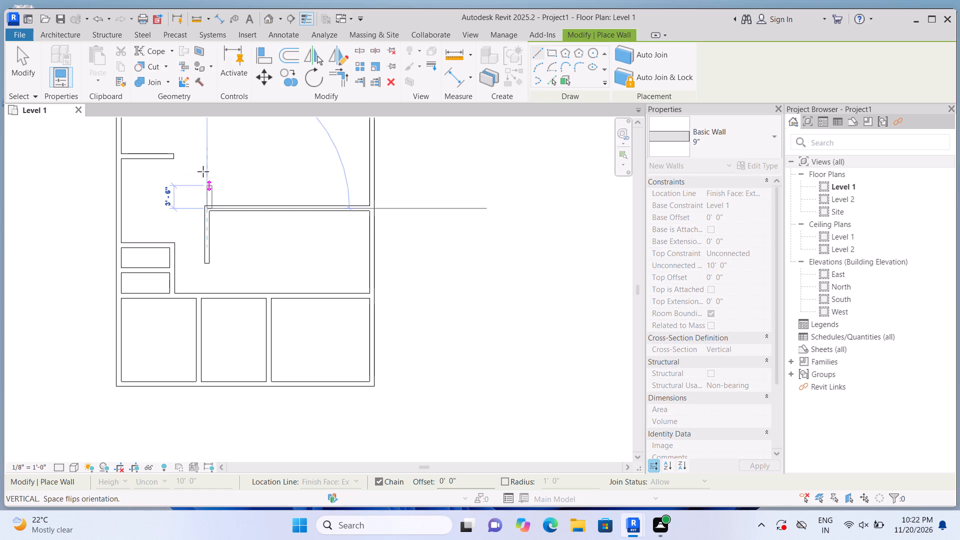
key(Escape)
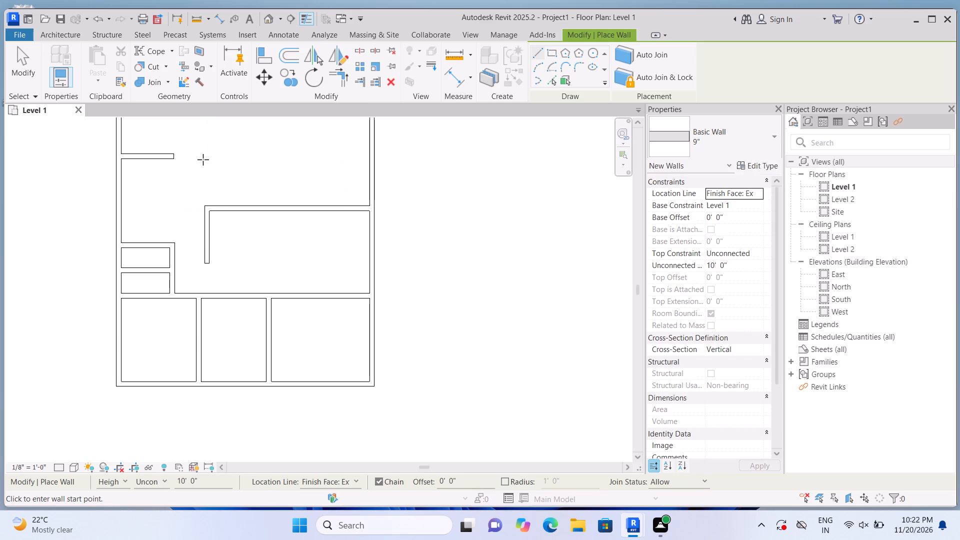
scroll(222, 195, up, 3)
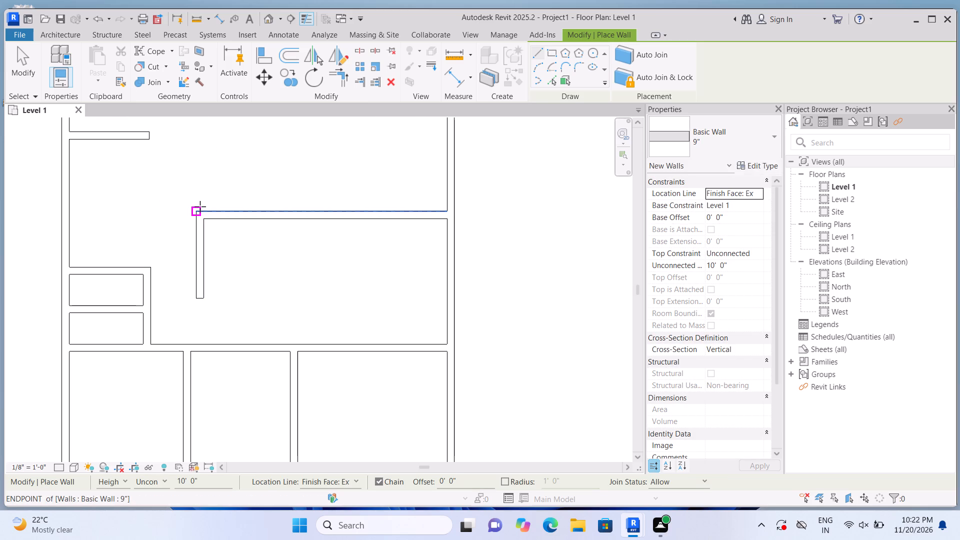
click(200, 206)
scroll(209, 145, down, 10)
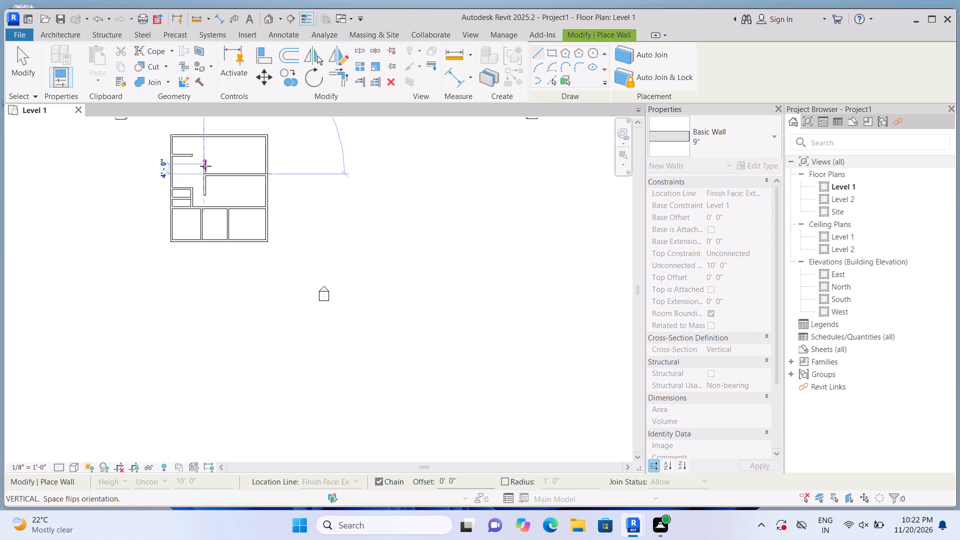
scroll(203, 148, up, 5)
middle_drag(202, 150, 210, 242)
scroll(211, 237, up, 4)
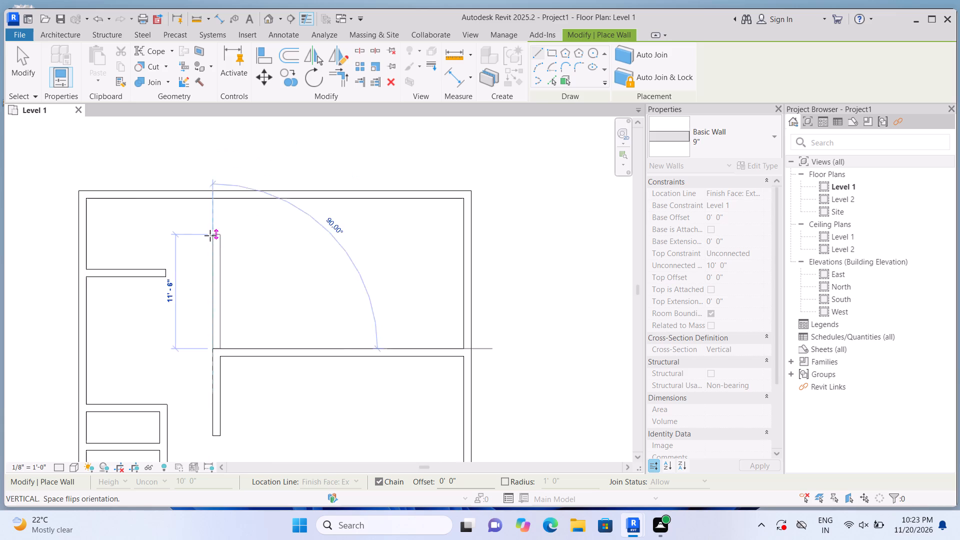
scroll(210, 235, up, 4)
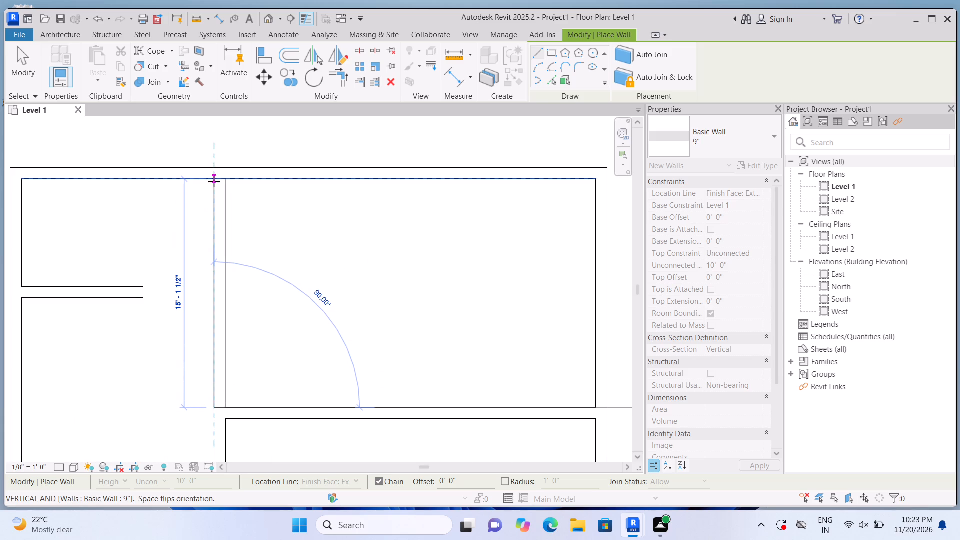
click(214, 178)
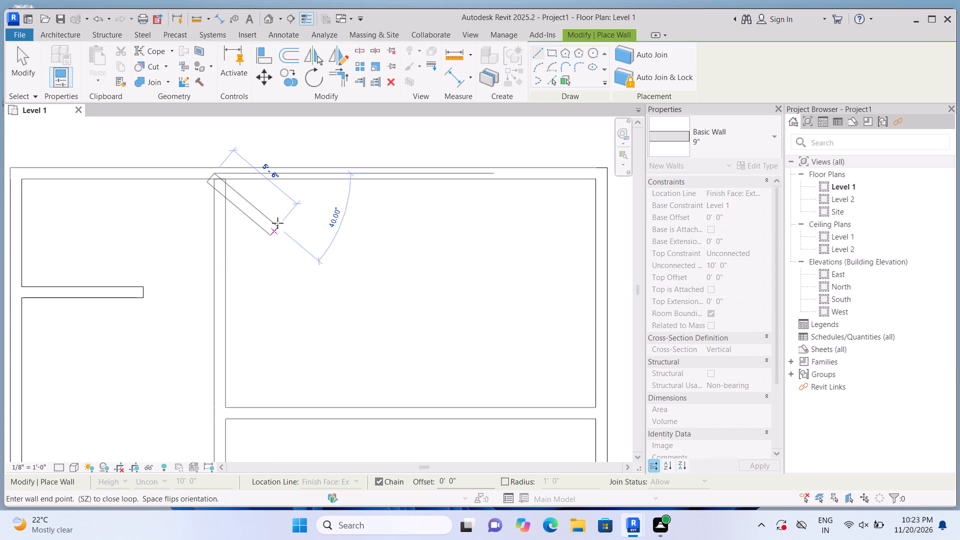
key(Escape)
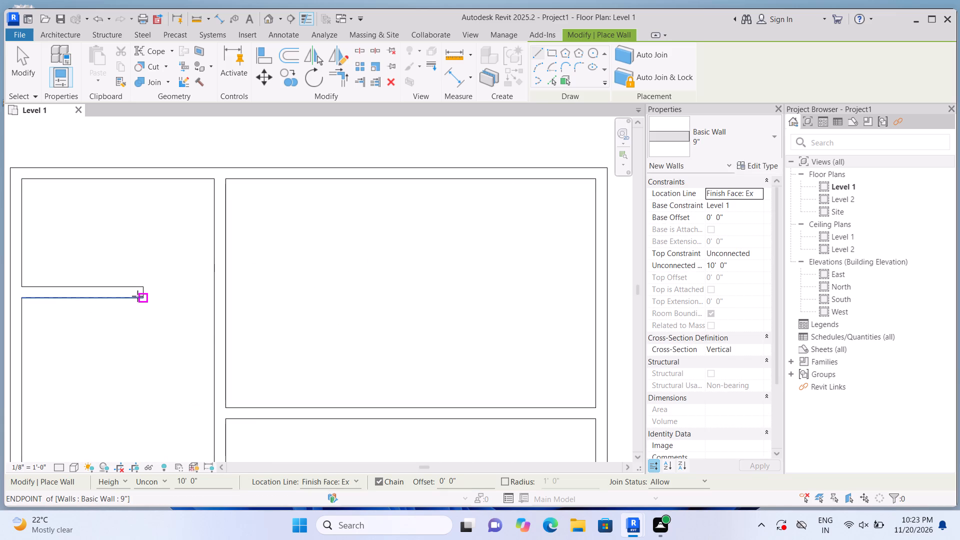
Extend the short northwest stub wall east to the new north-south wall with a flipped 9" wall, enclosing the northwest room.
click(141, 298)
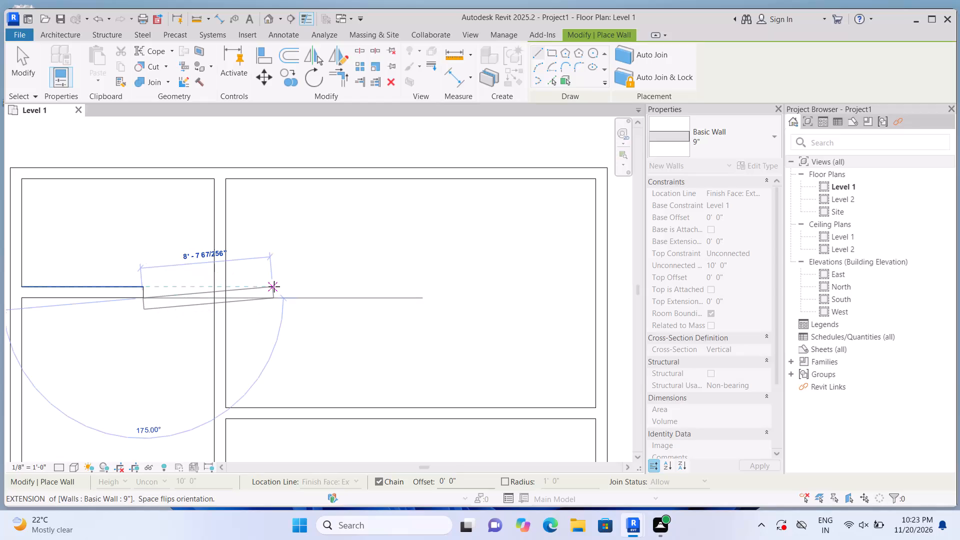
key(space)
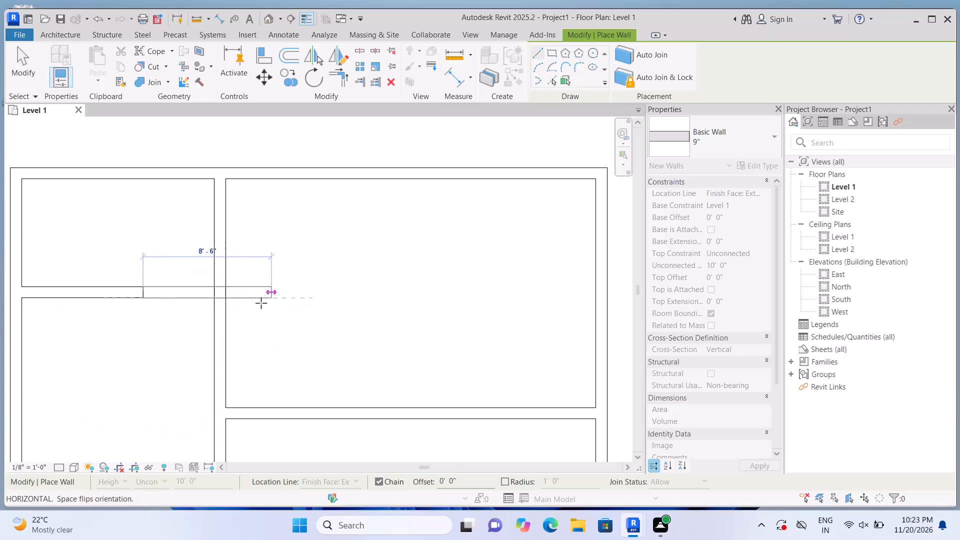
click(216, 294)
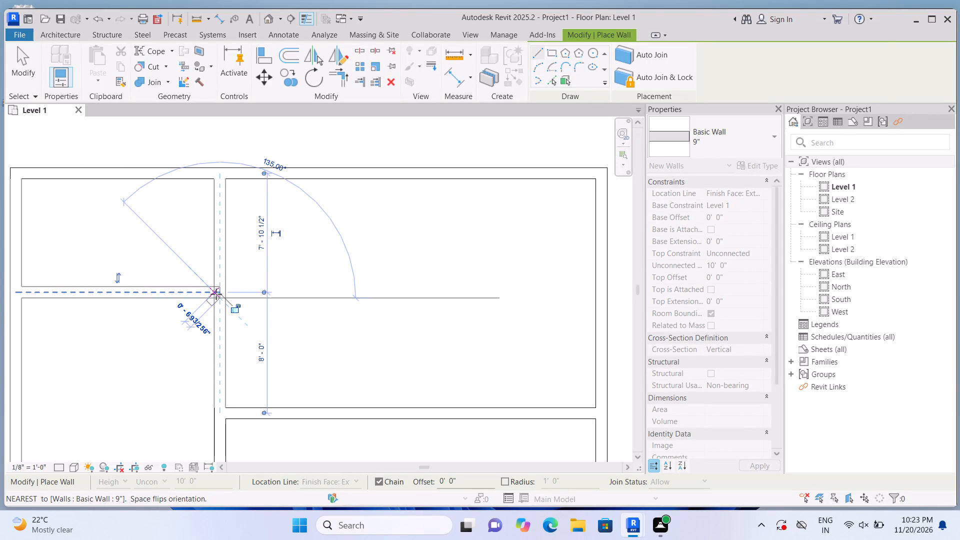
key(Escape)
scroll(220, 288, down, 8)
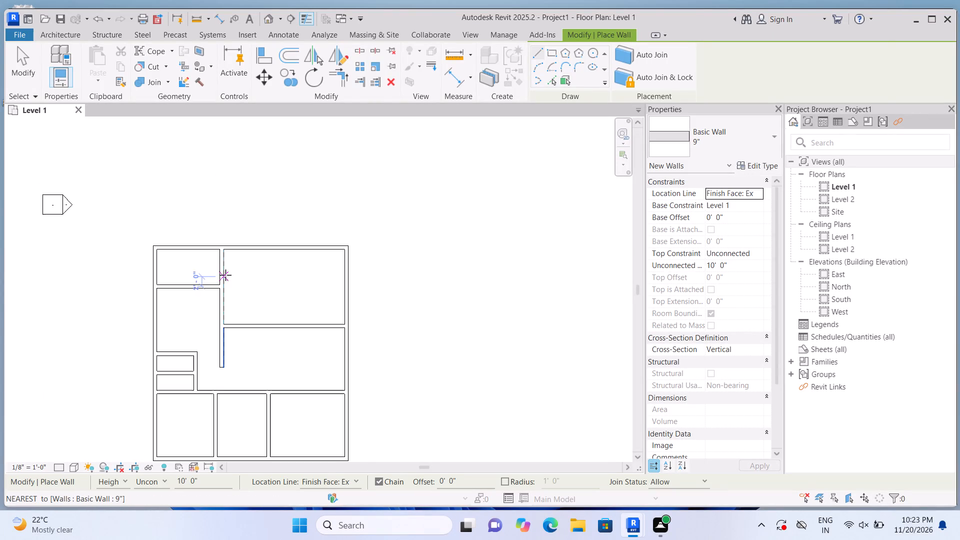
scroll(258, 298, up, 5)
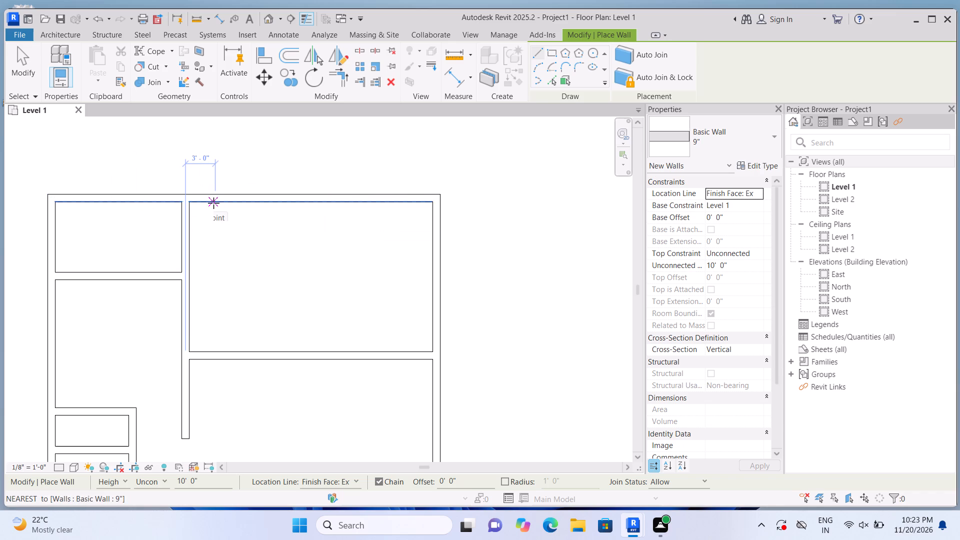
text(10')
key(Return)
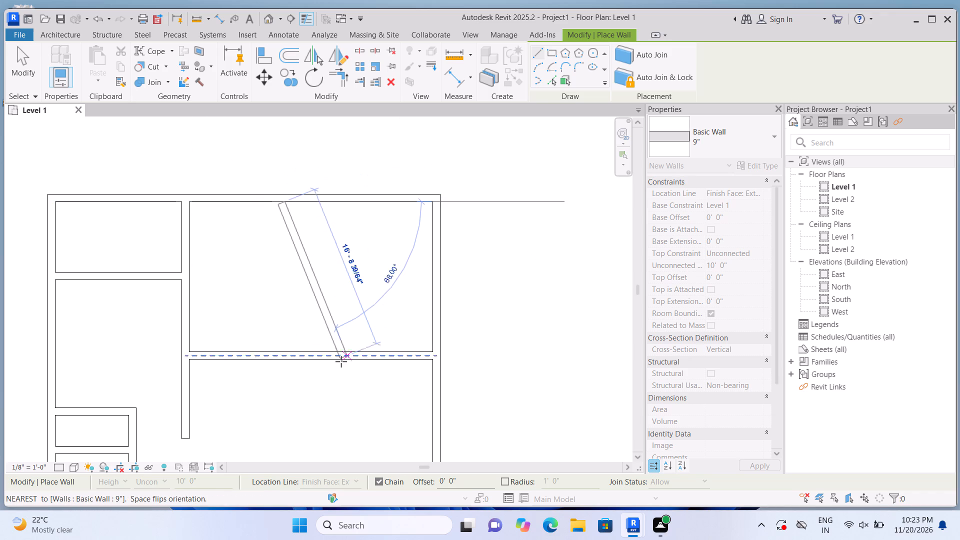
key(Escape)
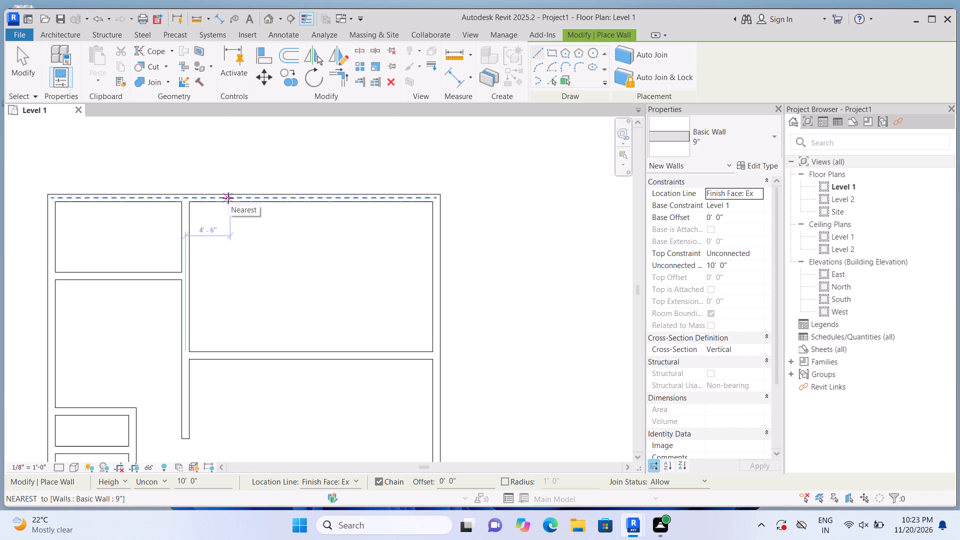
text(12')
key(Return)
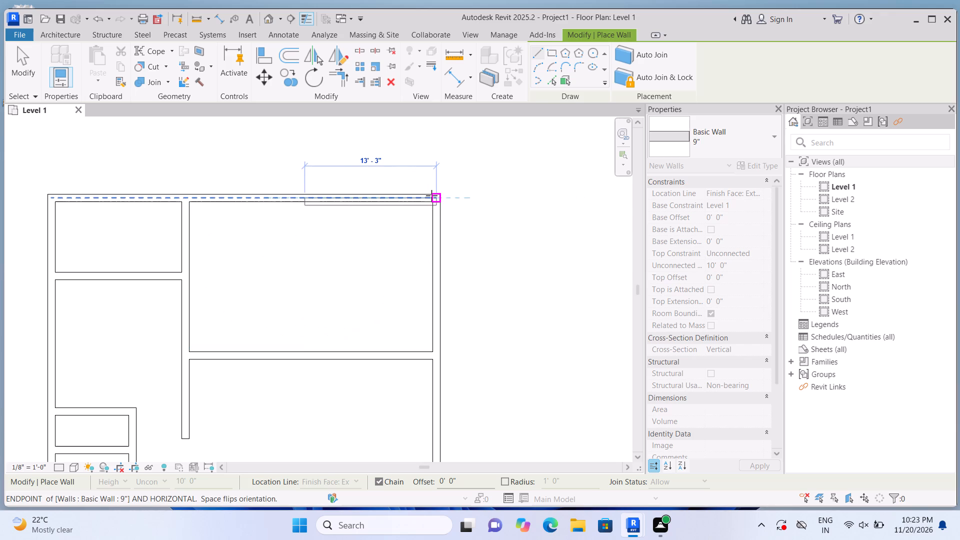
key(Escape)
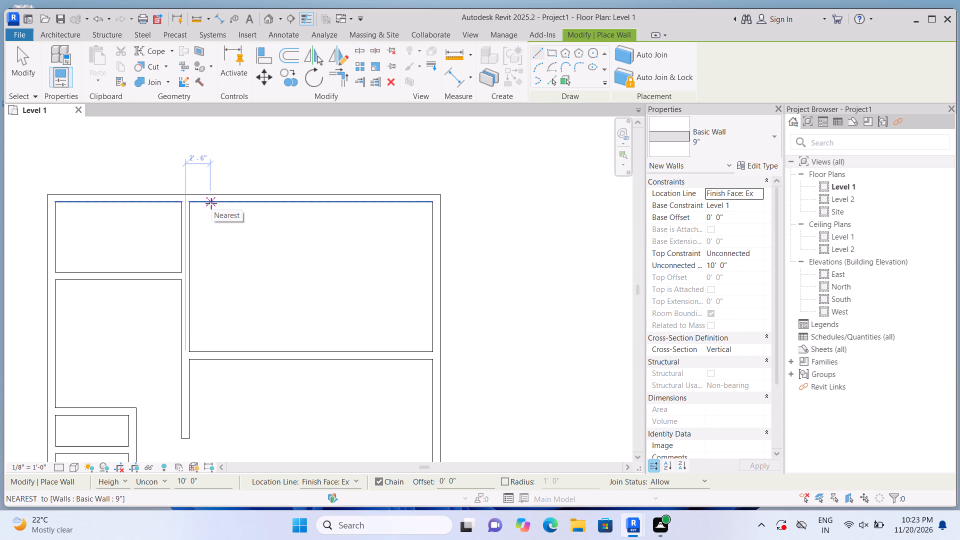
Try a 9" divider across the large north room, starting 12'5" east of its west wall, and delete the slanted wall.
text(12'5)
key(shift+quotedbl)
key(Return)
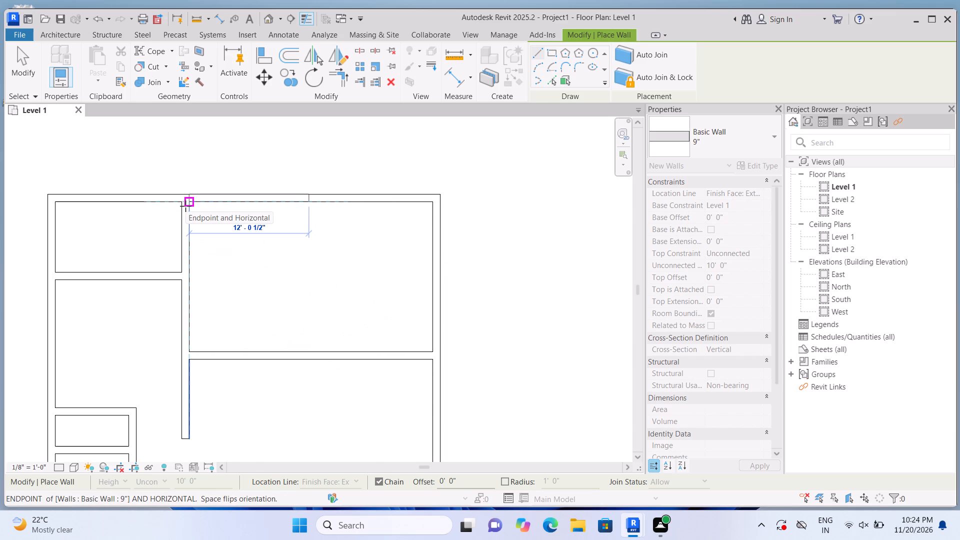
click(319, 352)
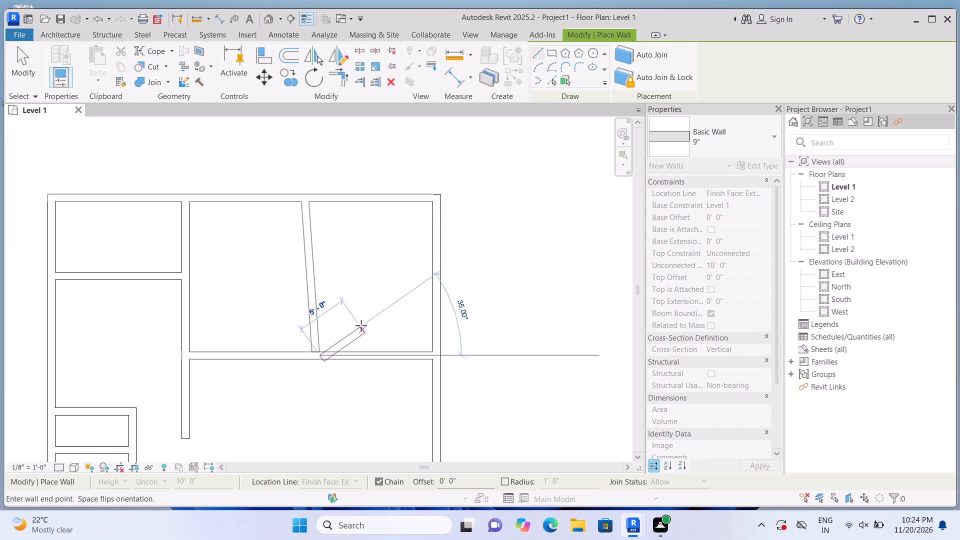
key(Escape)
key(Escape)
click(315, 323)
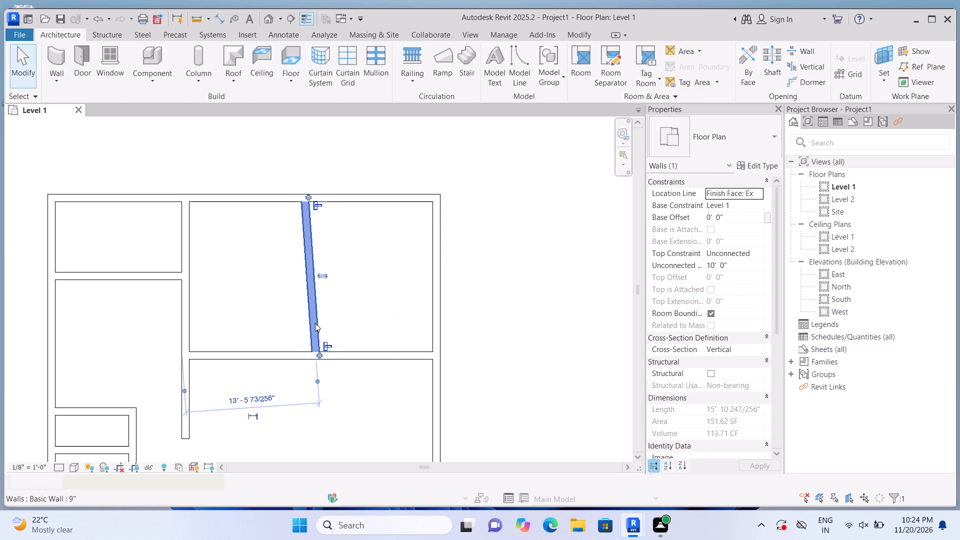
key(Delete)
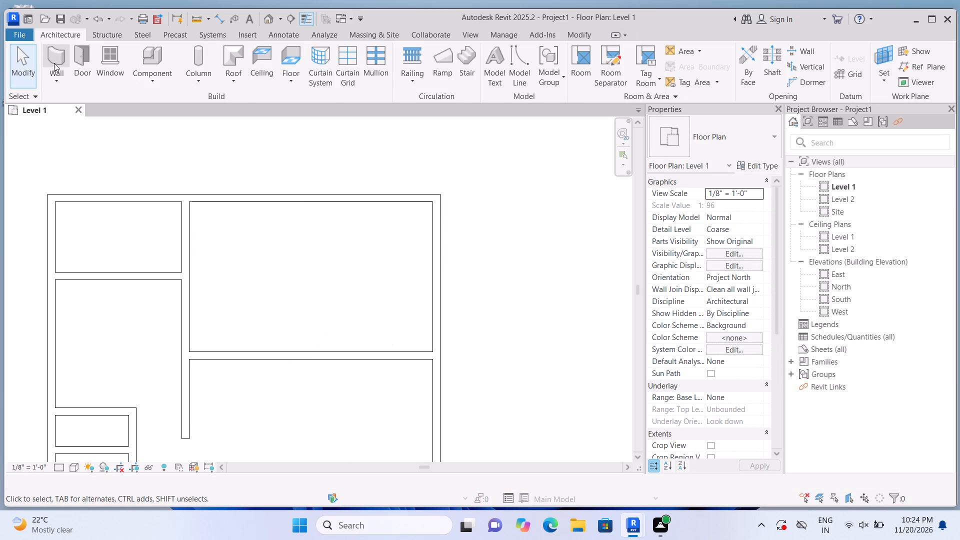
Draw a straight 9" wall starting 12'5" east of the large north room's west wall, running south to the room wall below.
click(54, 63)
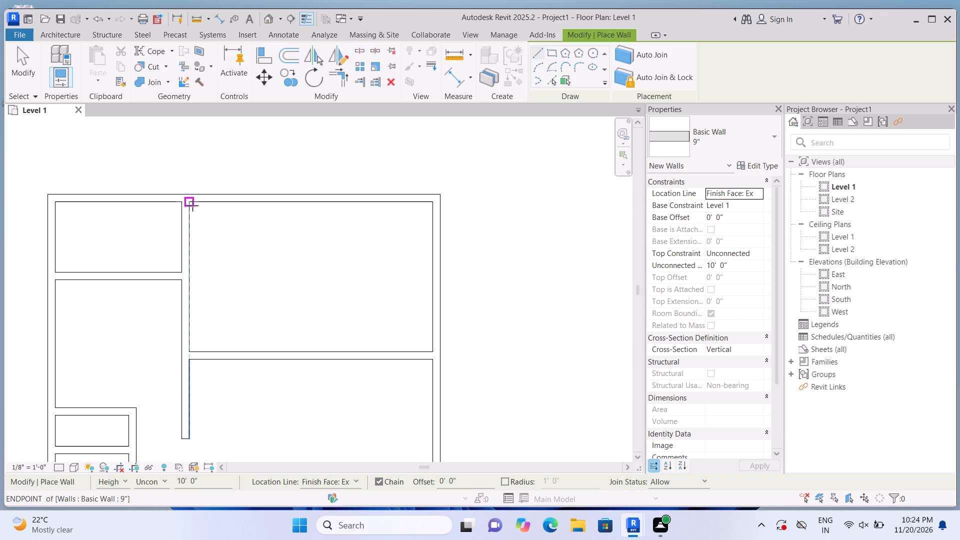
text(12'5")
key(Return)
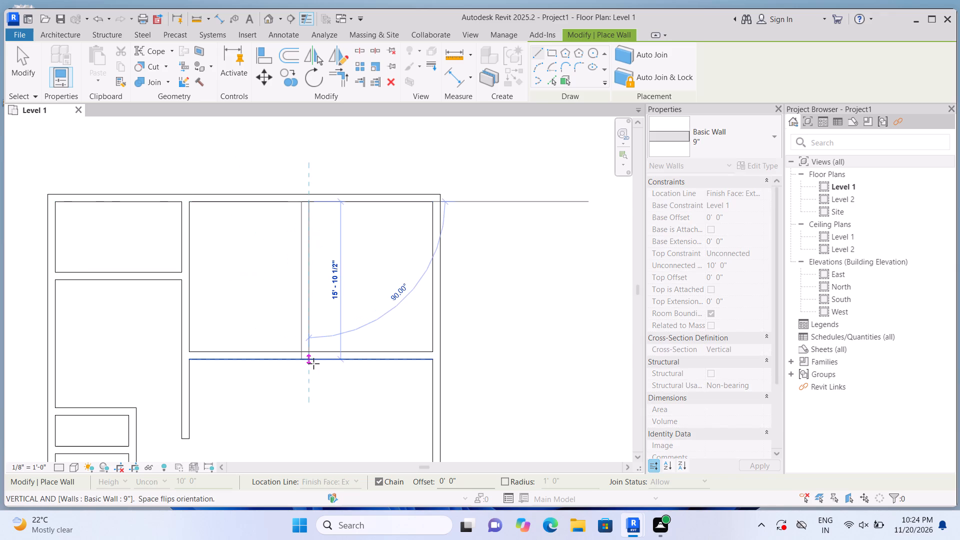
click(313, 355)
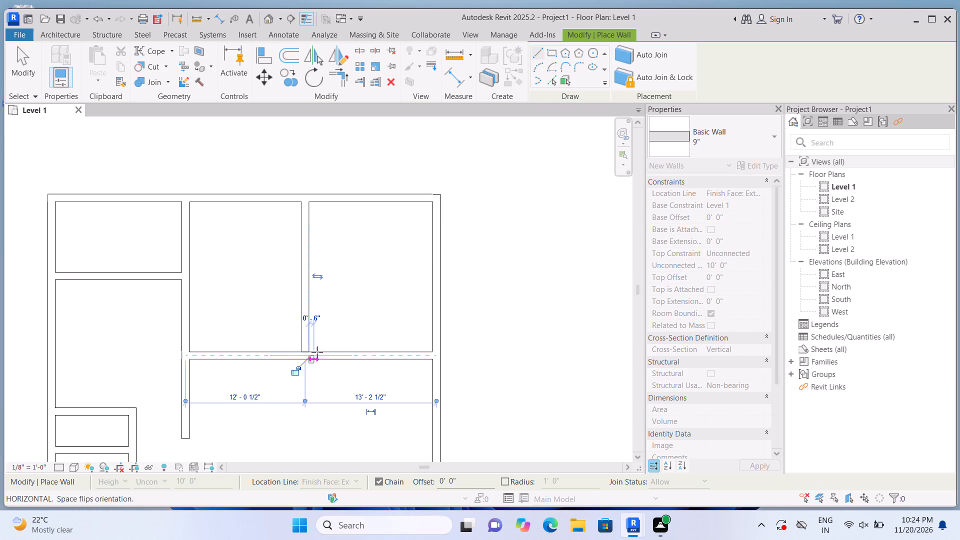
key(Escape)
scroll(345, 326, down, 11)
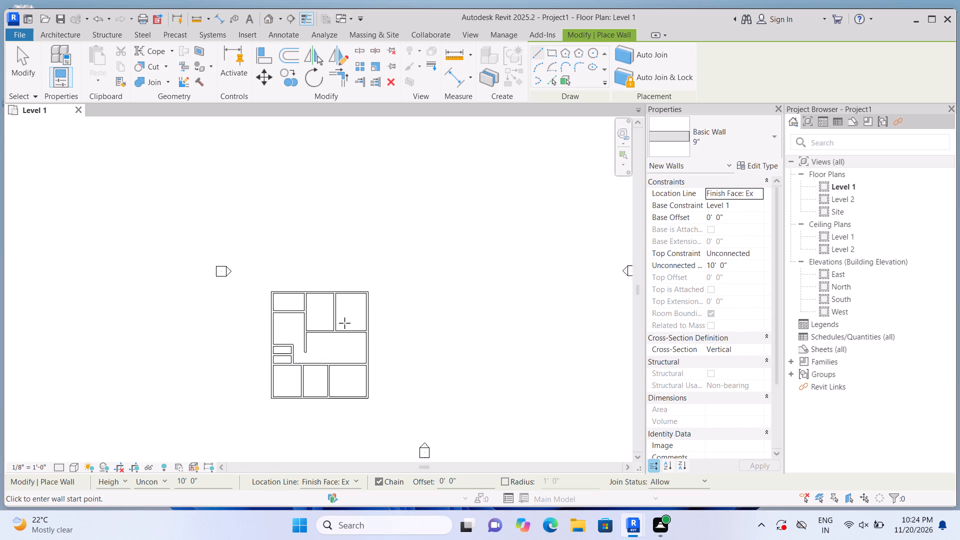
scroll(361, 419, up, 6)
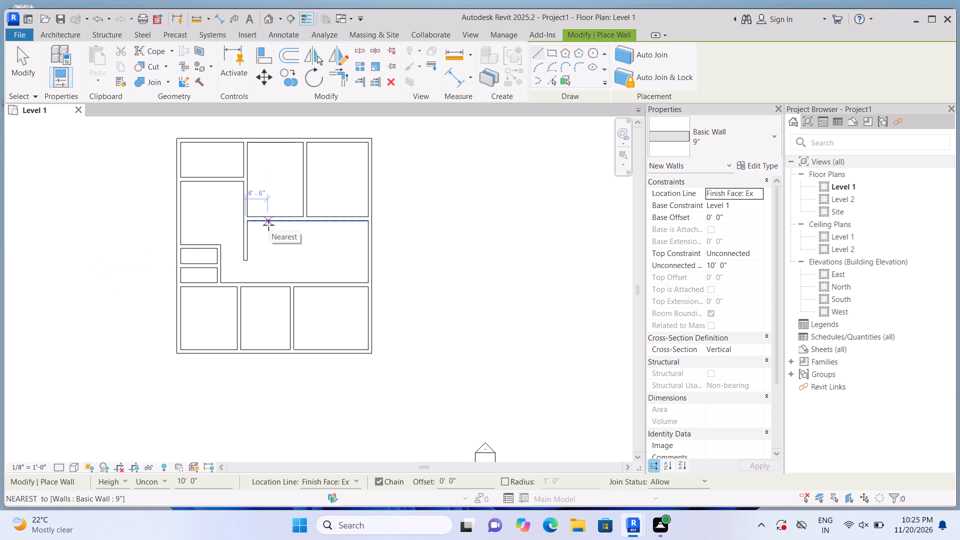
key(Escape)
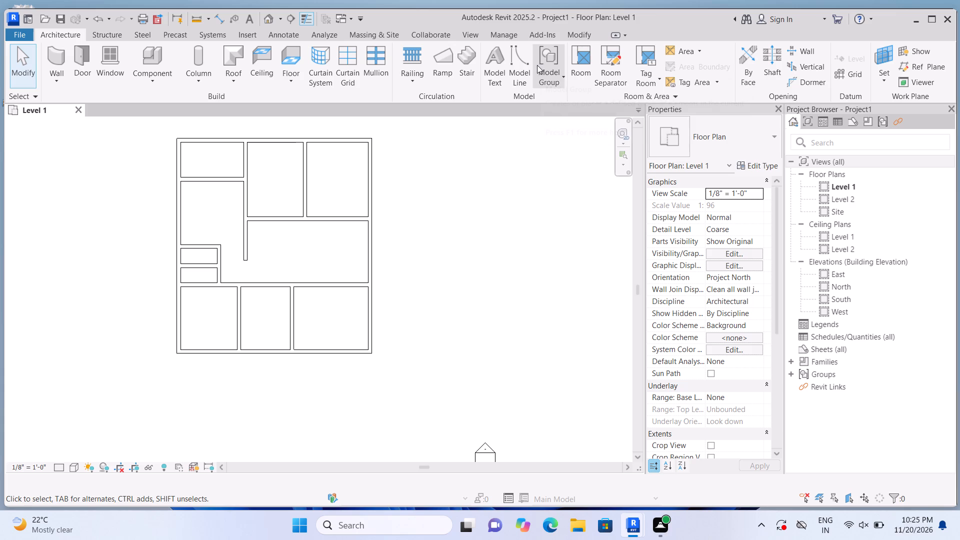
Split the wall north of the south-middle room about 3'7" and 8'2" from its west wall, and delete the segment between.
click(513, 68)
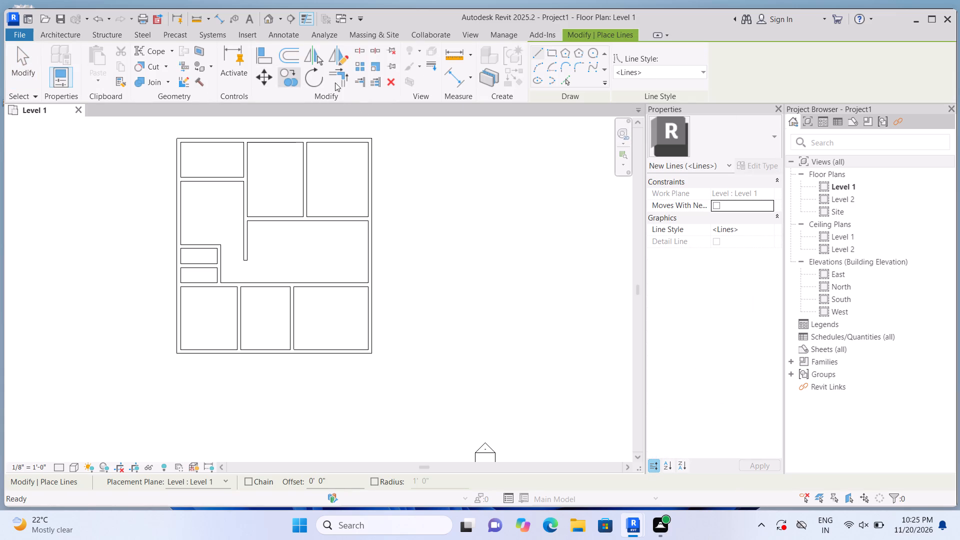
click(363, 53)
scroll(276, 302, up, 6)
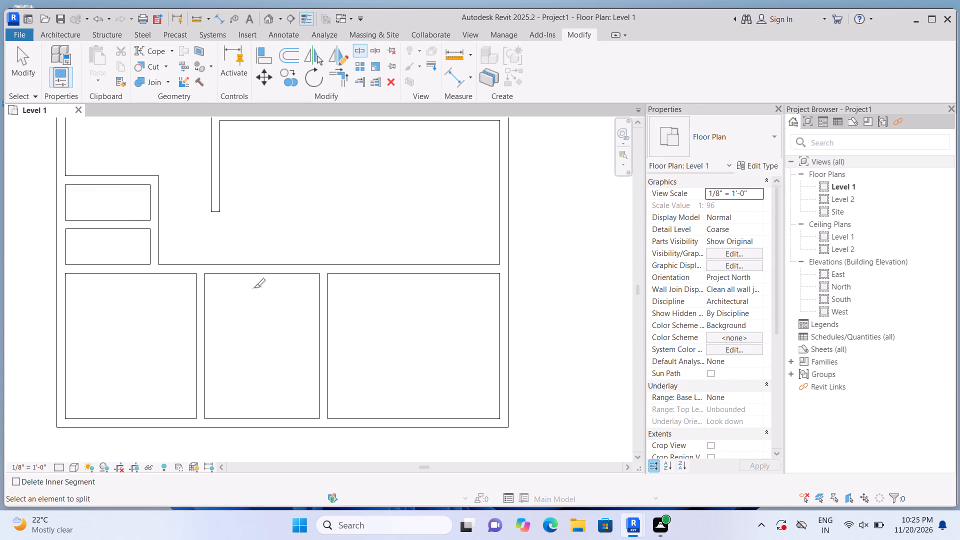
scroll(254, 287, up, 6)
click(225, 250)
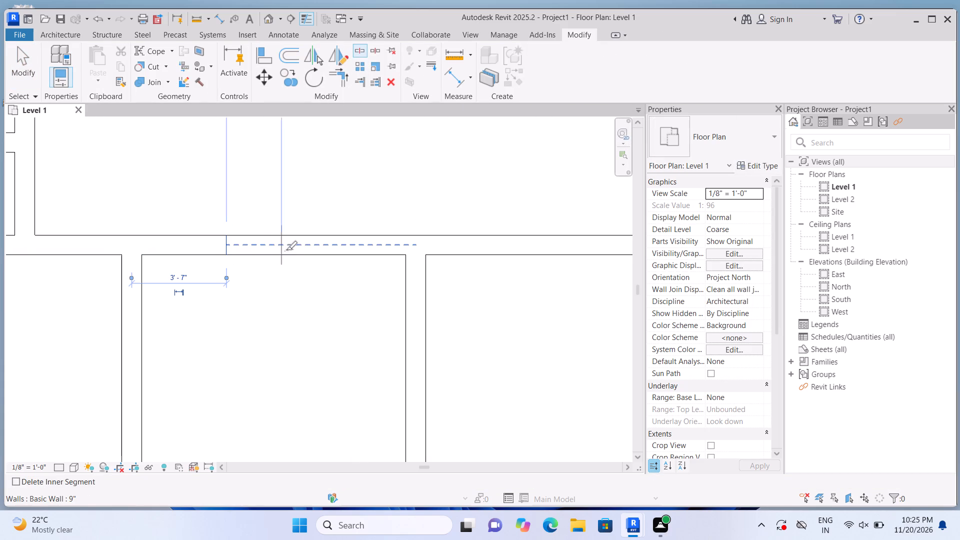
click(348, 252)
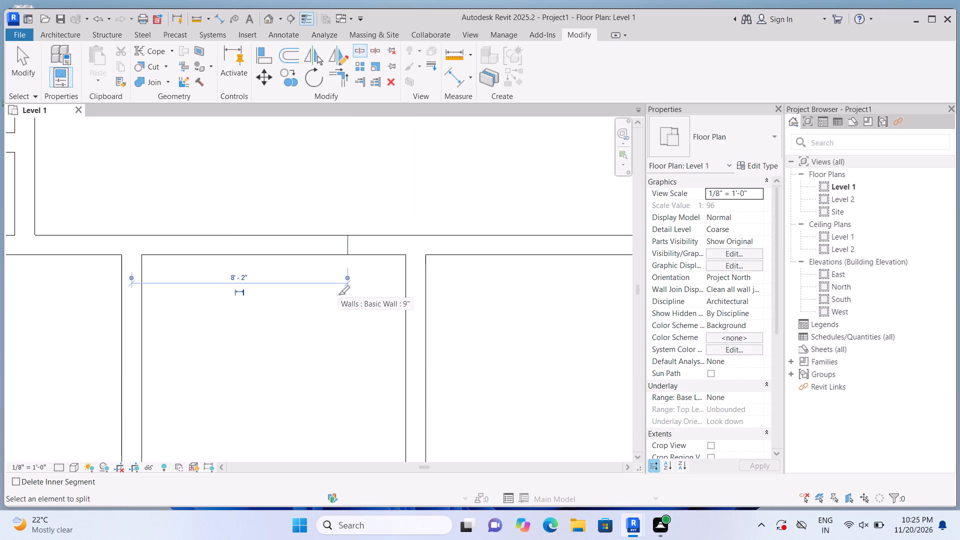
key(Escape)
key(Escape)
click(305, 254)
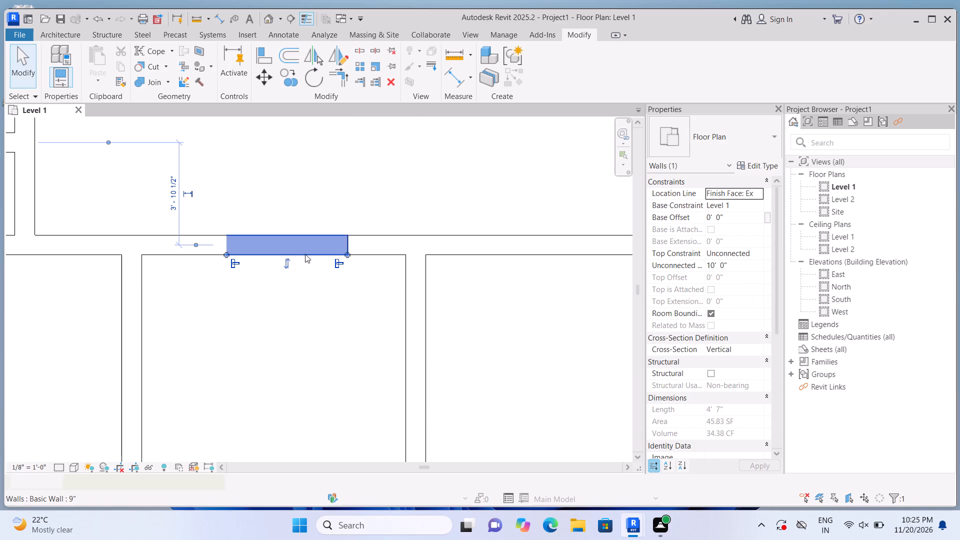
key(Delete)
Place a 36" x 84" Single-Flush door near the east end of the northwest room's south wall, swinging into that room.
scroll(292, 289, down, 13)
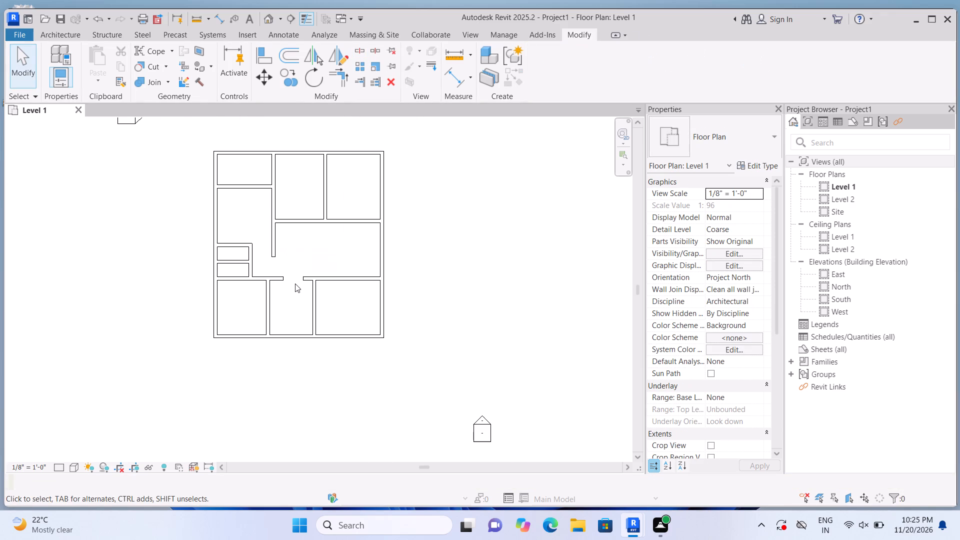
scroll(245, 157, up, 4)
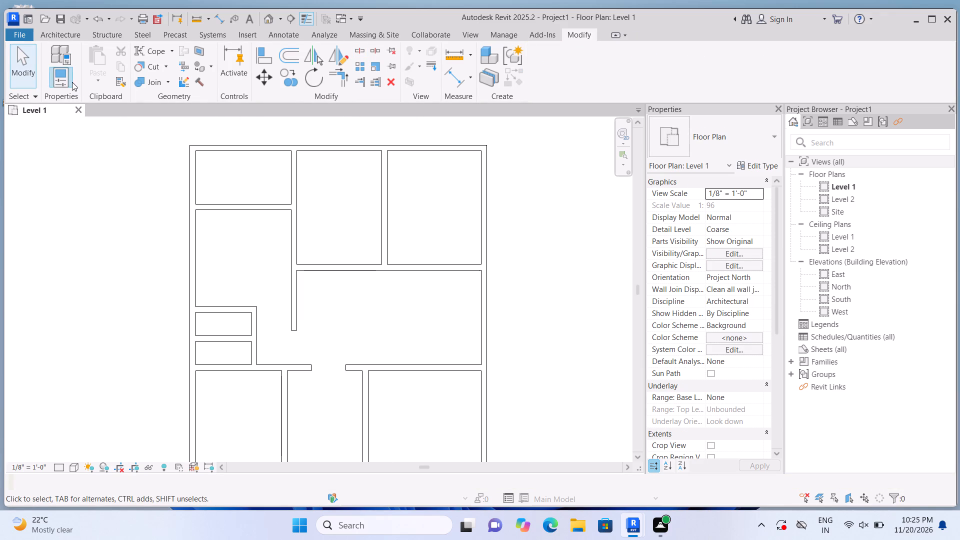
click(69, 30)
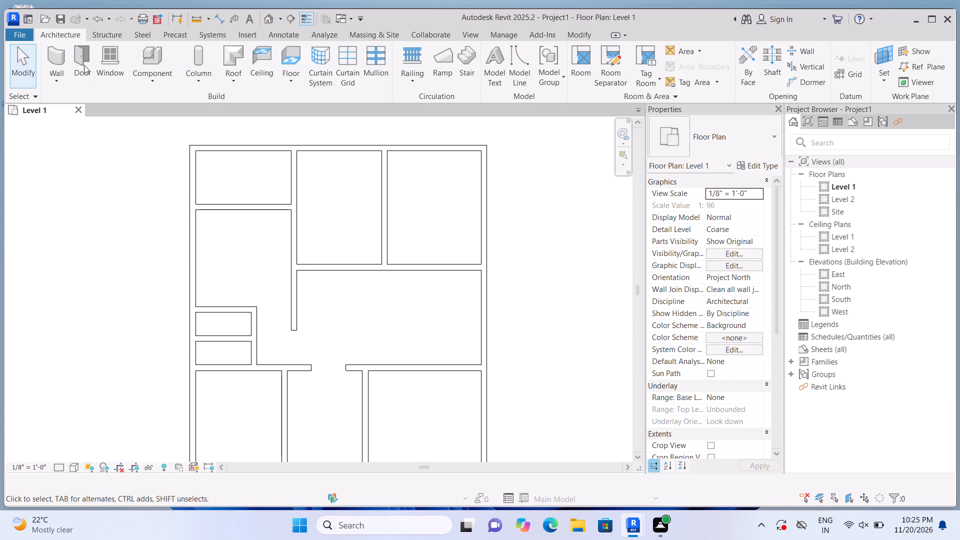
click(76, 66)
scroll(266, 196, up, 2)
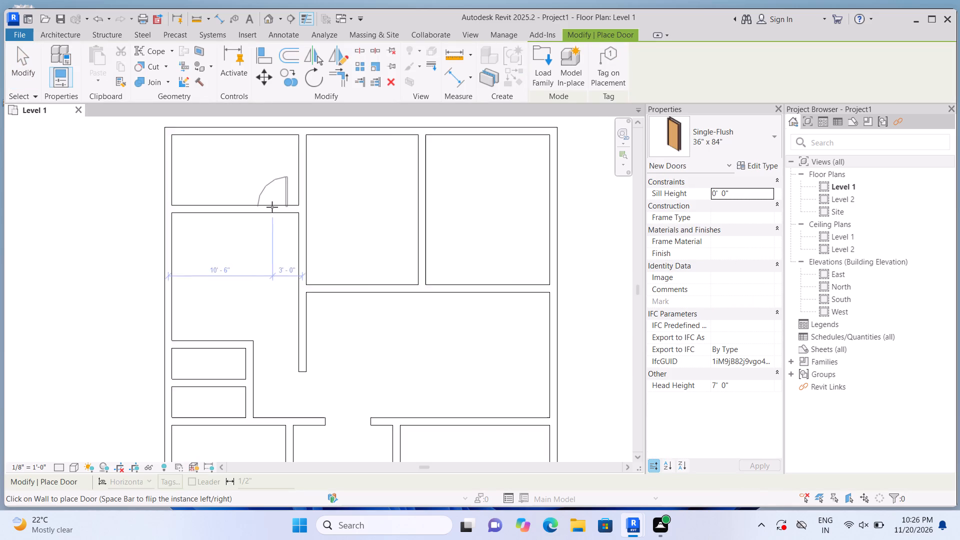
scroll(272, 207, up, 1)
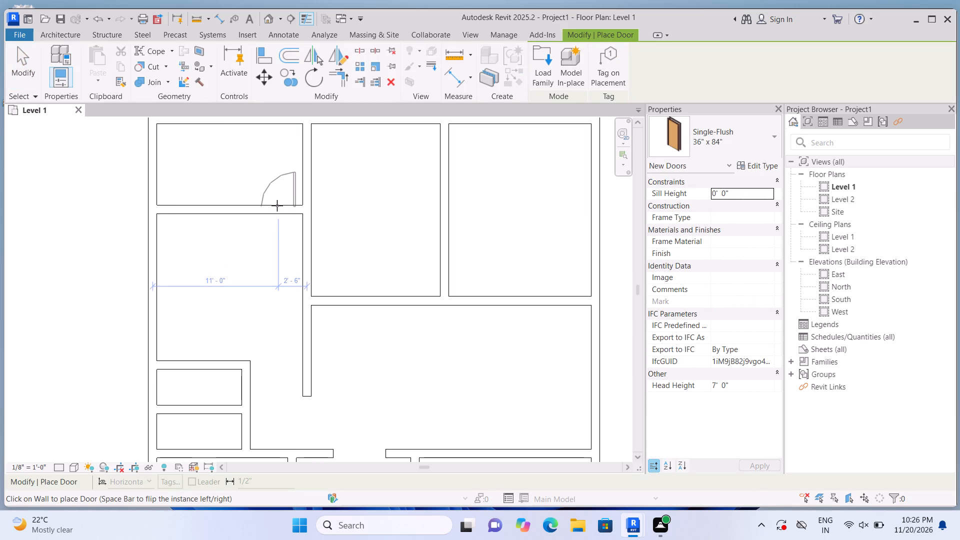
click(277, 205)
Place a 36" x 84" Single-Flush door, hinged west and swinging north, in the southeast room's north wall about 2'6" from its west wall.
scroll(254, 308, down, 8)
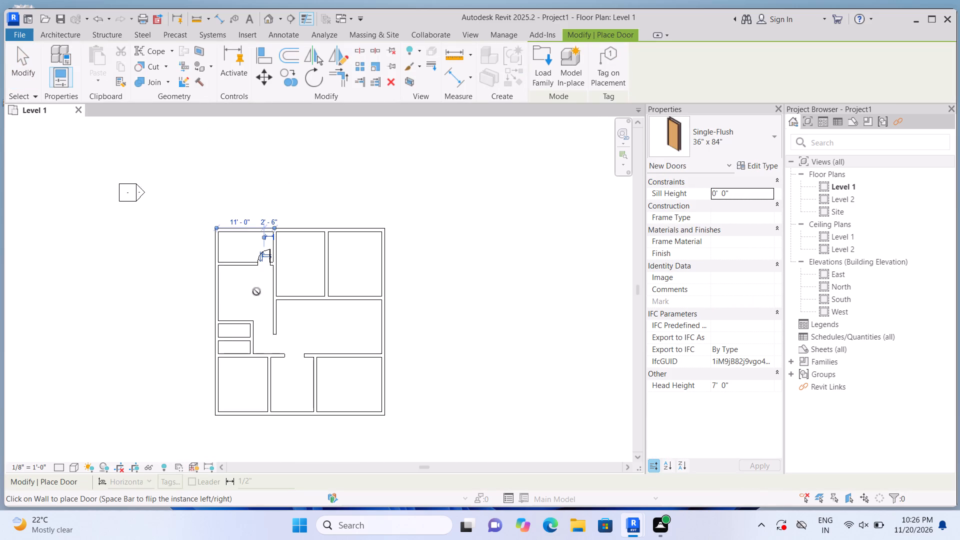
scroll(334, 362, up, 7)
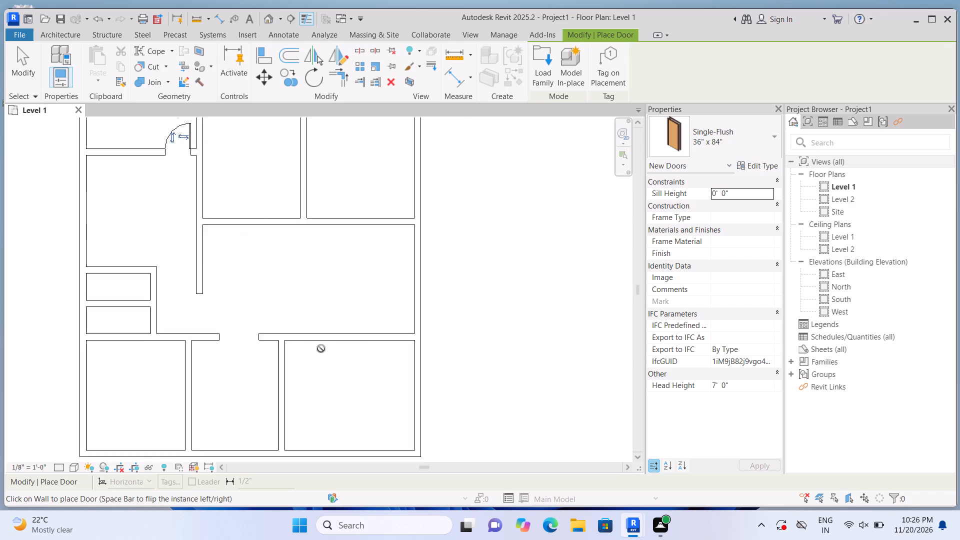
scroll(321, 348, up, 2)
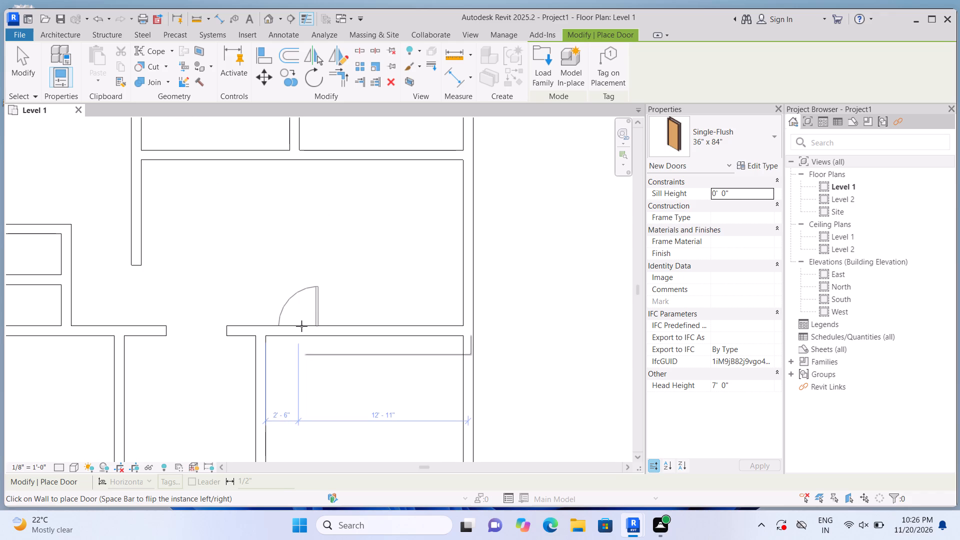
key(space)
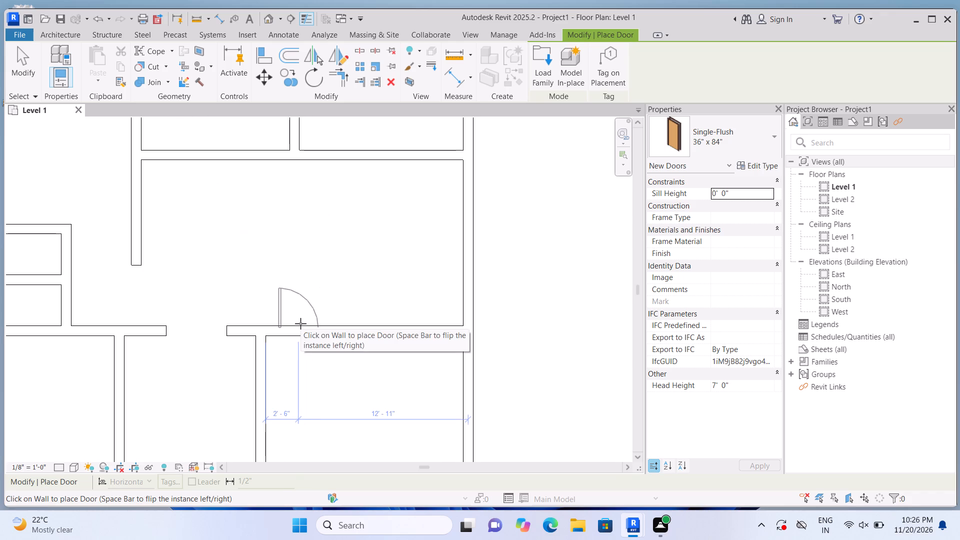
click(300, 323)
key(Escape)
key(Escape)
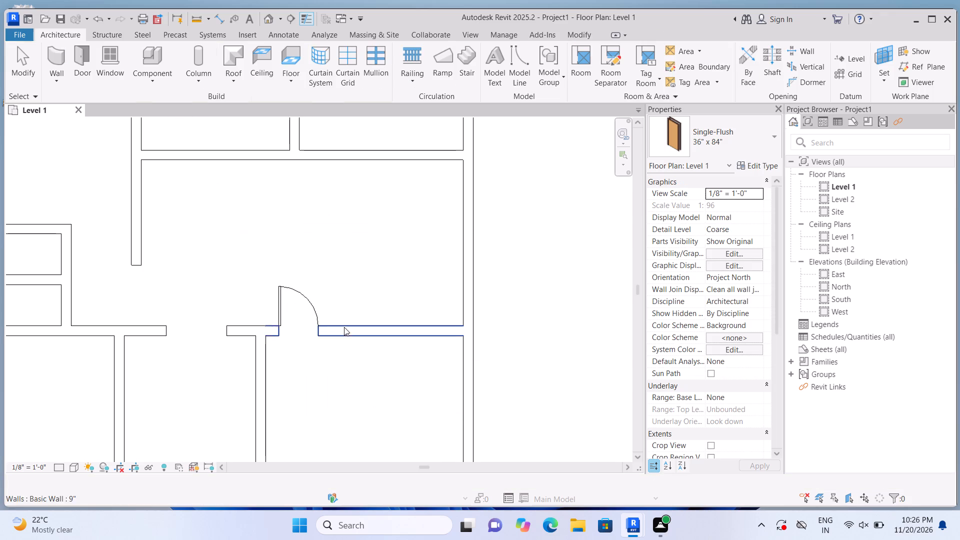
Replace the door in the northwest room's south wall with a 30" x 80" Single-Flush door near the wall's east end.
scroll(273, 286, down, 5)
scroll(181, 155, up, 2)
click(181, 155)
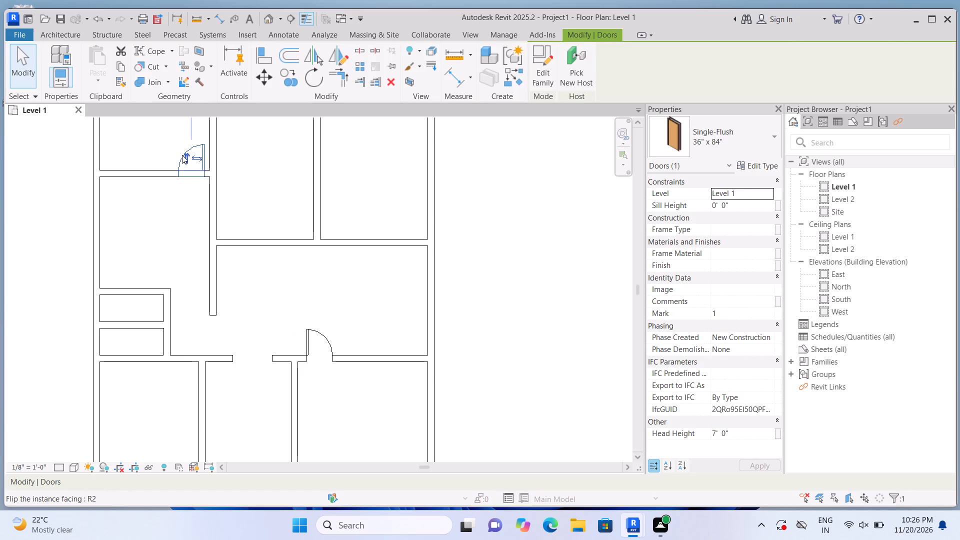
key(Delete)
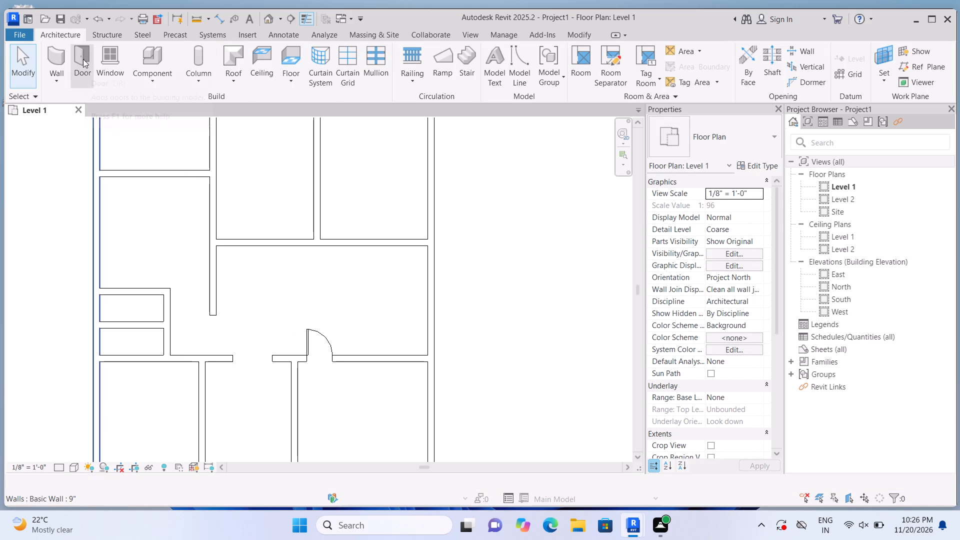
click(83, 59)
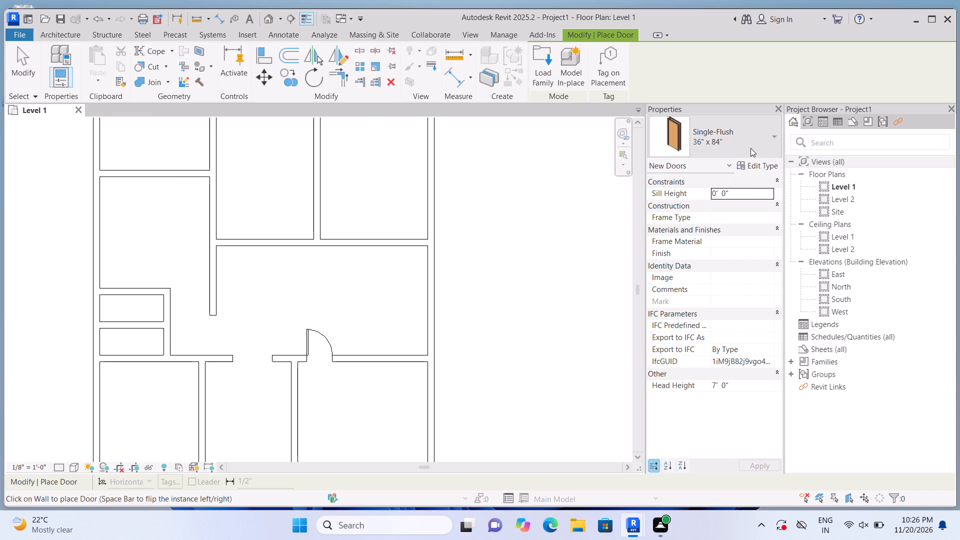
click(757, 137)
scroll(702, 271, up, 4)
click(710, 212)
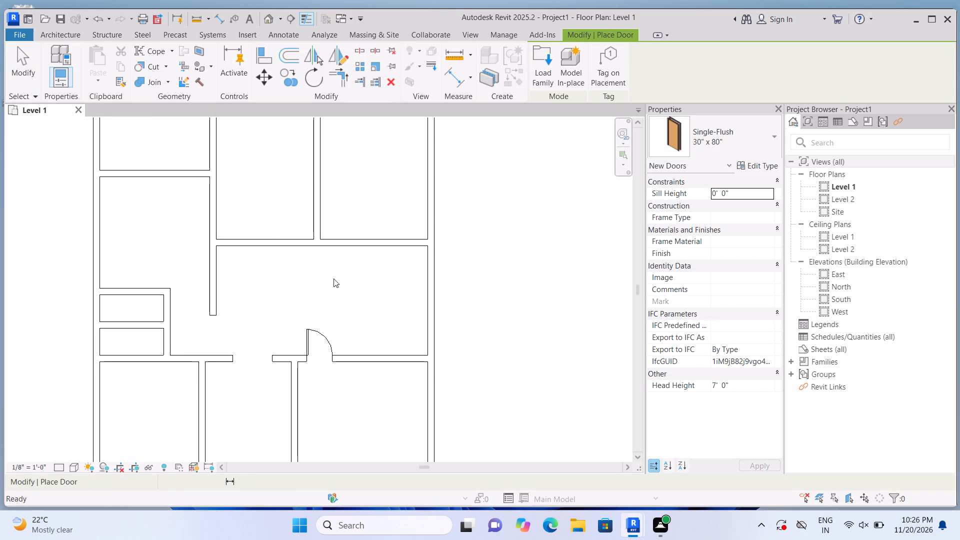
click(196, 168)
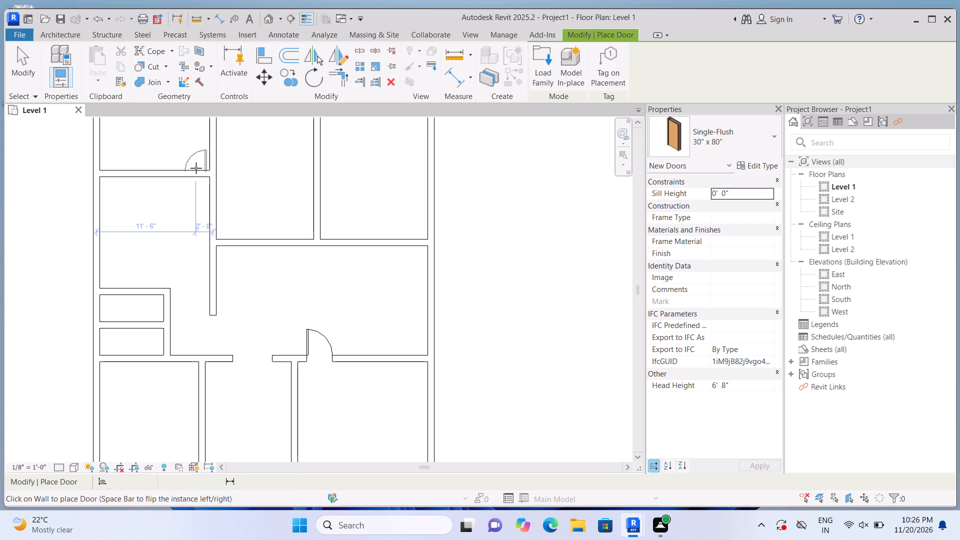
Place 30" x 80" Single-Flush doors in the south walls of the north-middle and northeast rooms, hinged beside the dividing wall and swinging inward.
double_click(300, 238)
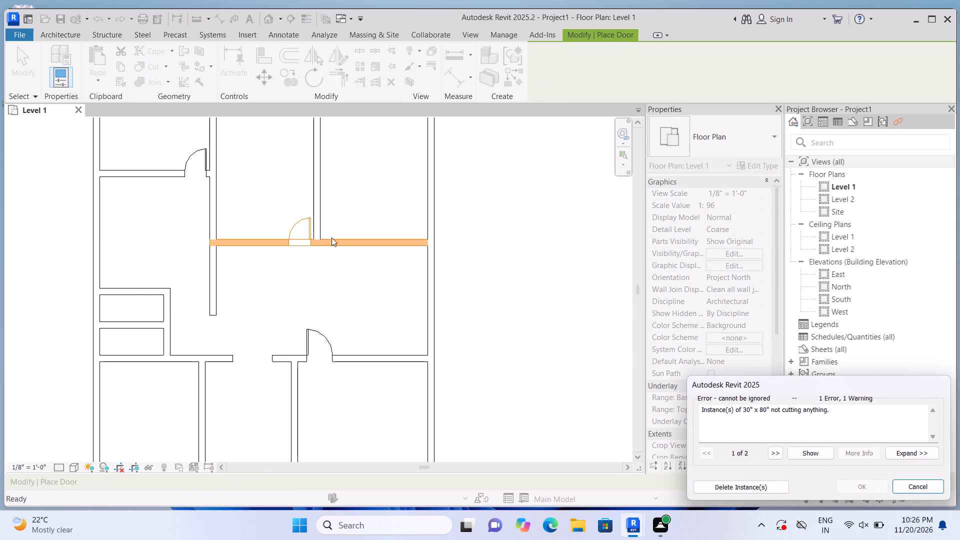
click(923, 483)
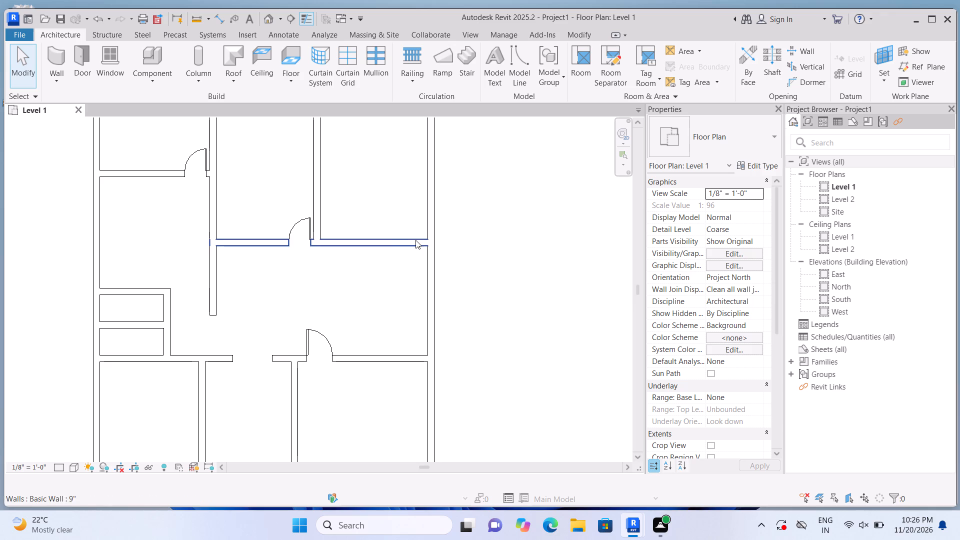
click(83, 66)
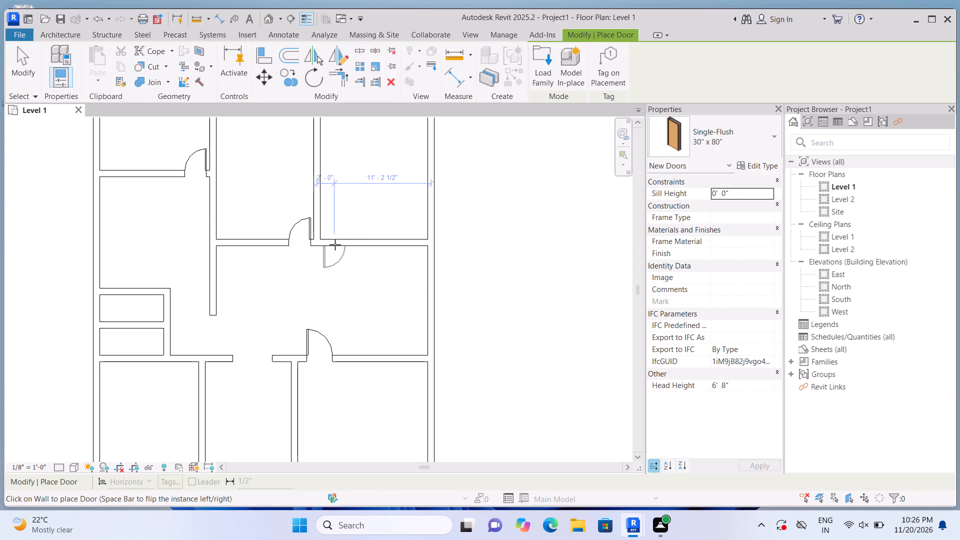
key(space)
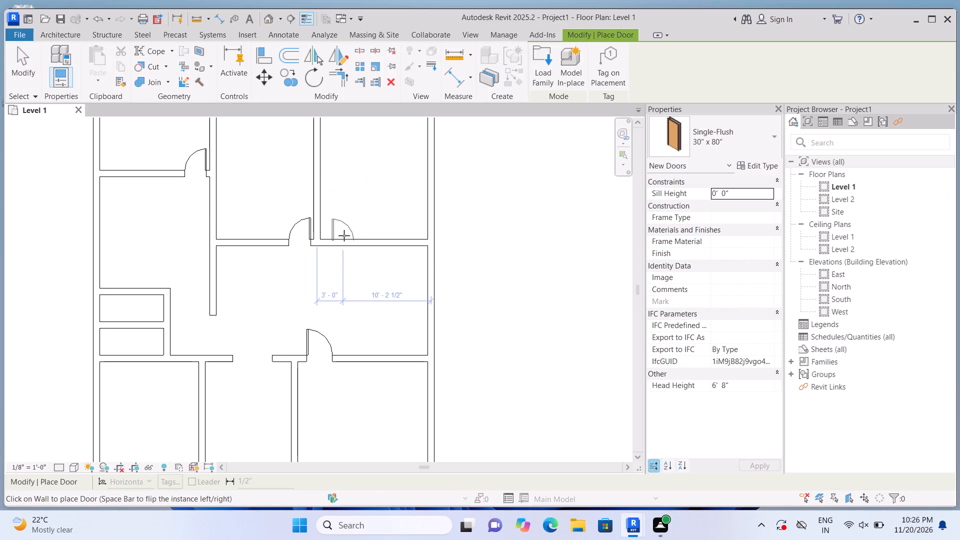
click(337, 235)
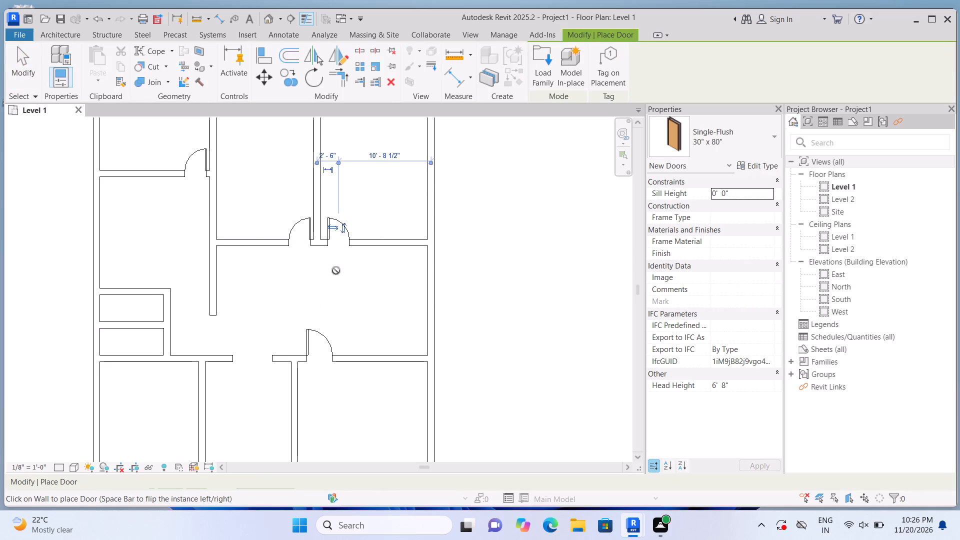
Place a 30" x 80" Single-Flush door at the east end of the southwest room's north wall, hinged east and swinging into the room.
scroll(299, 319, down, 3)
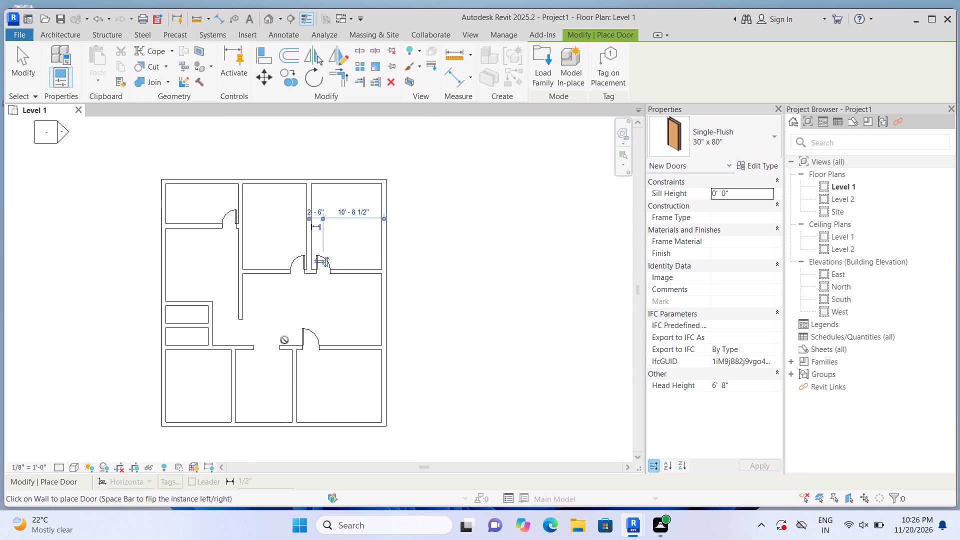
scroll(185, 359, up, 16)
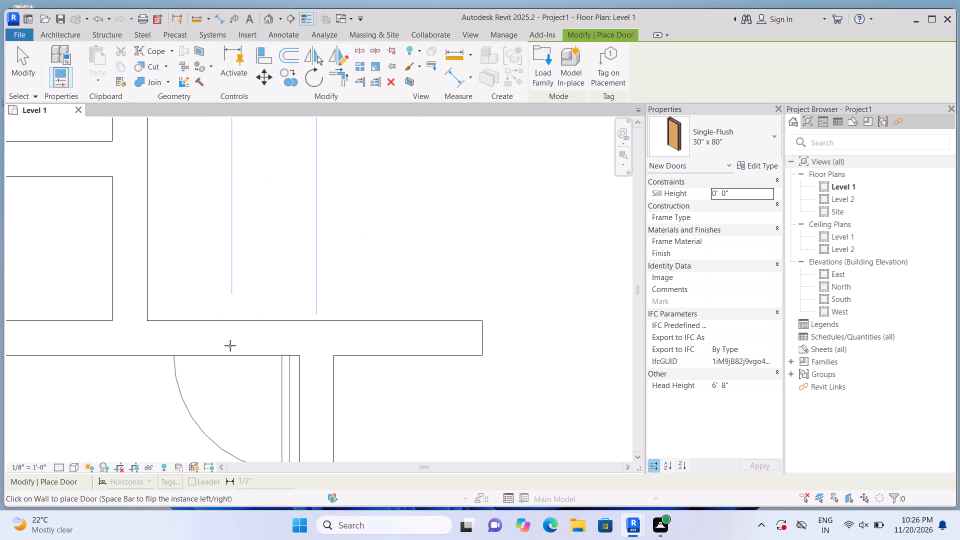
double_click(235, 343)
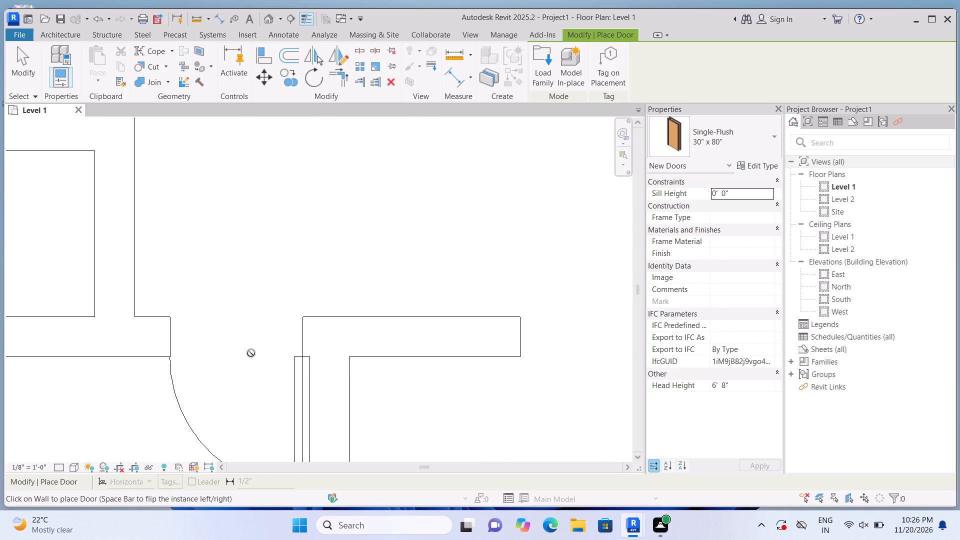
Place a 30" x 80" Single-Flush door in the lower small room's south wall, about 2'0" from its east wall, hinged east and swinging inward.
scroll(251, 353, down, 7)
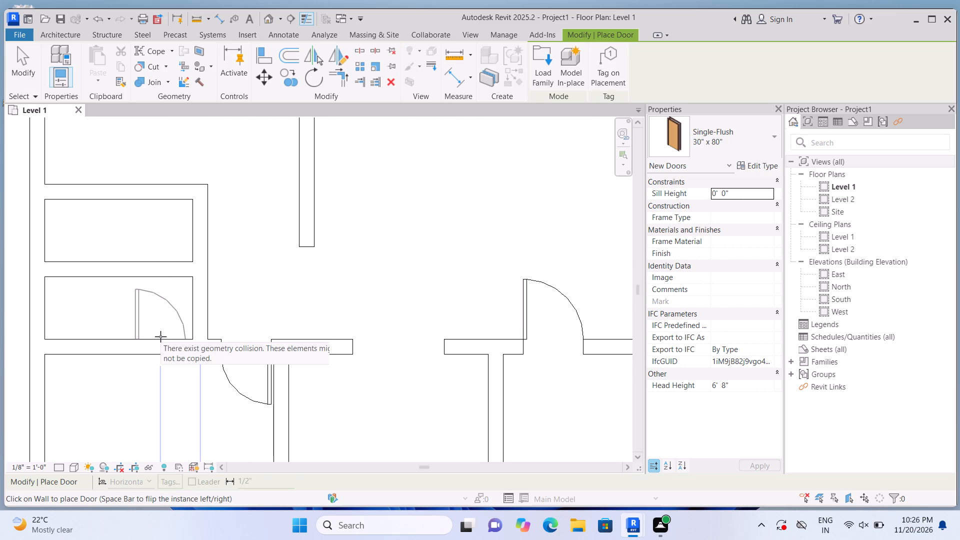
key(space)
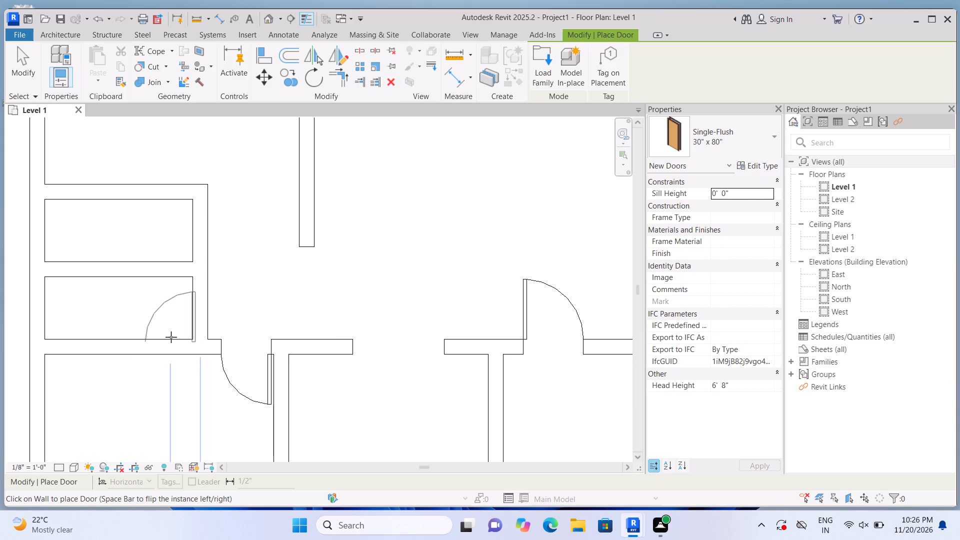
click(163, 335)
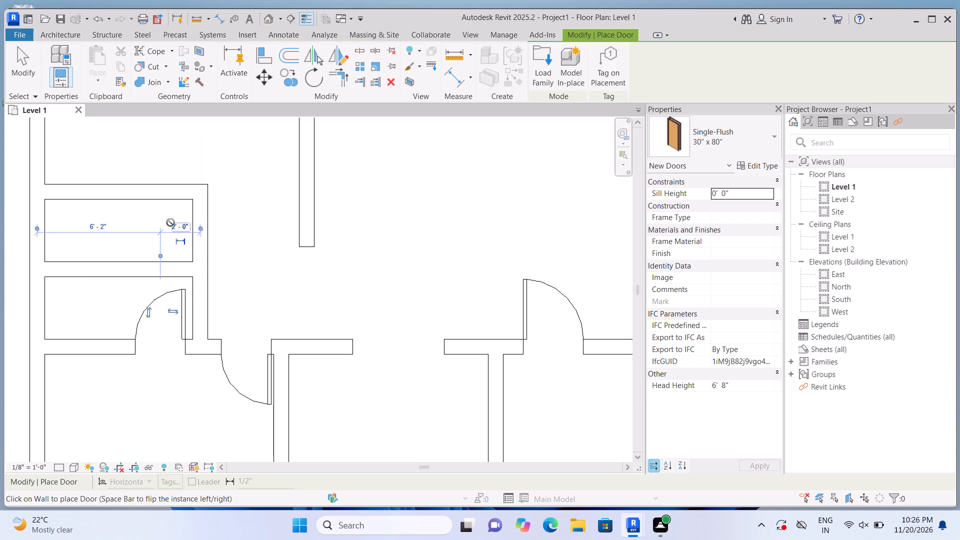
key(Escape)
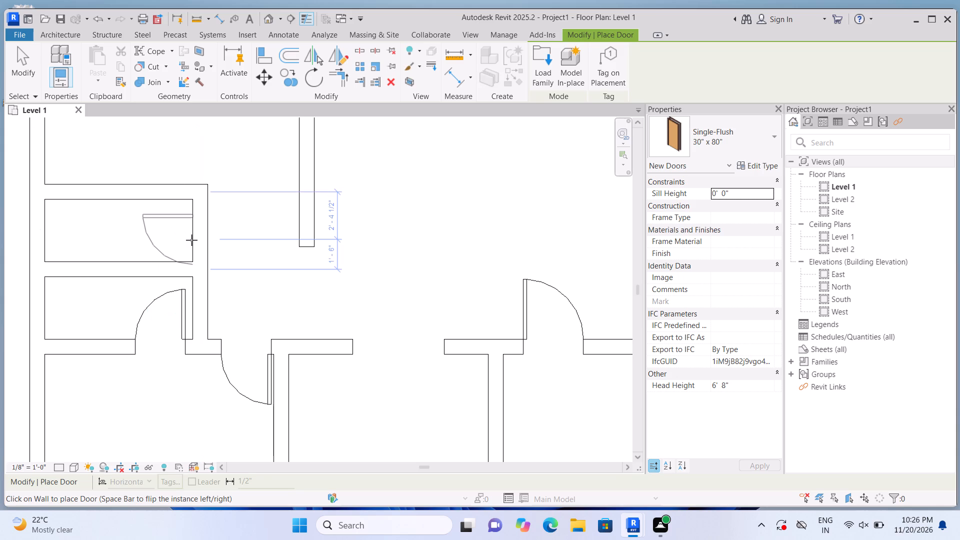
Place a 30" x 80" Single-Flush door midway along the upper small room's east wall, hinged south and swinging inward.
key(space)
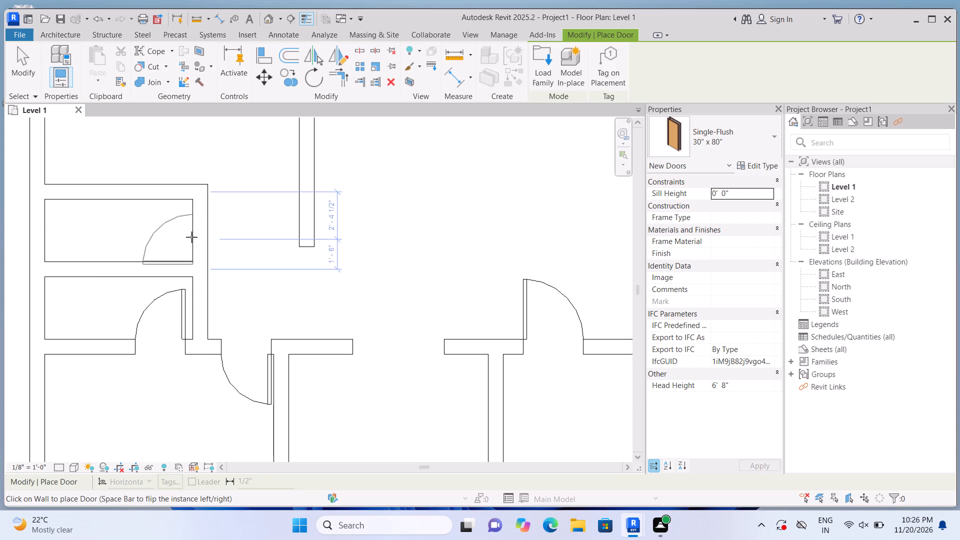
click(191, 235)
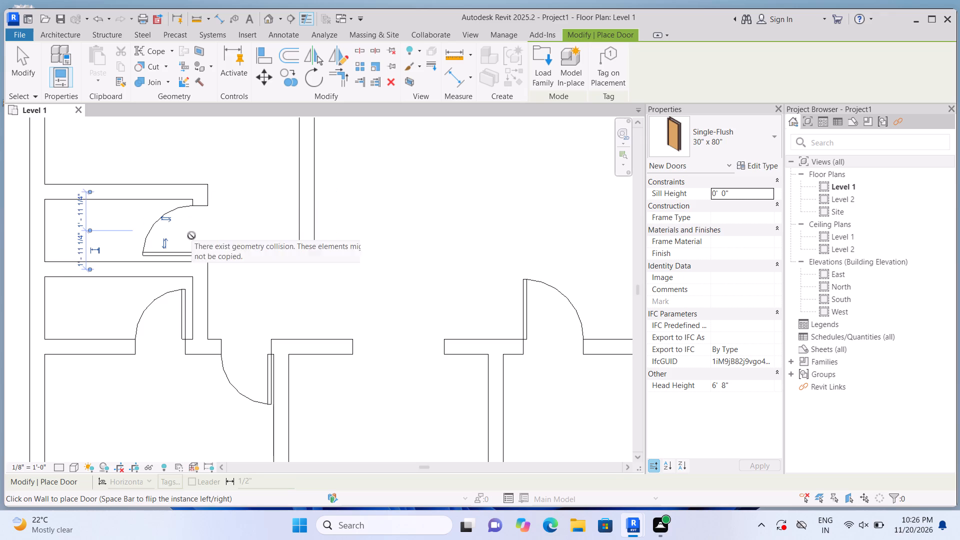
key(Escape)
scroll(212, 271, down, 11)
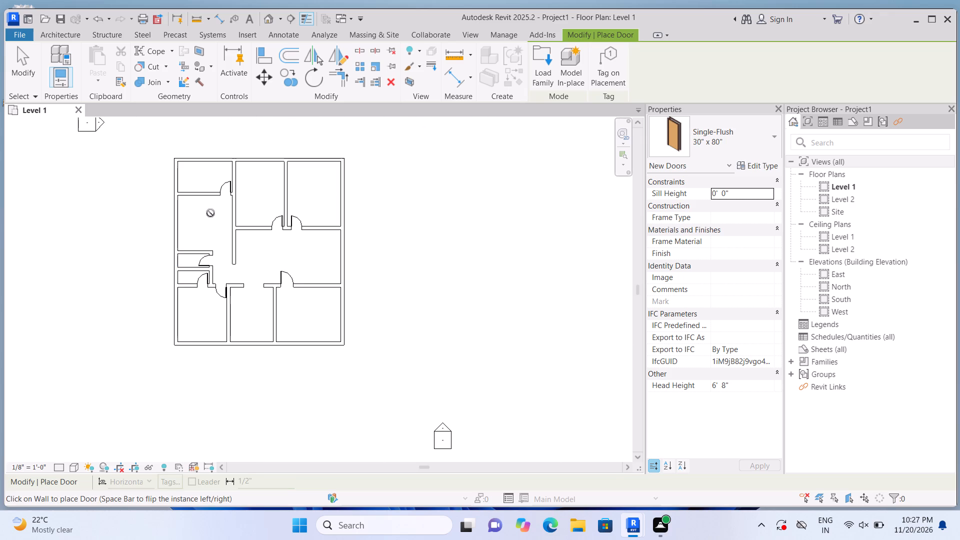
key(Escape)
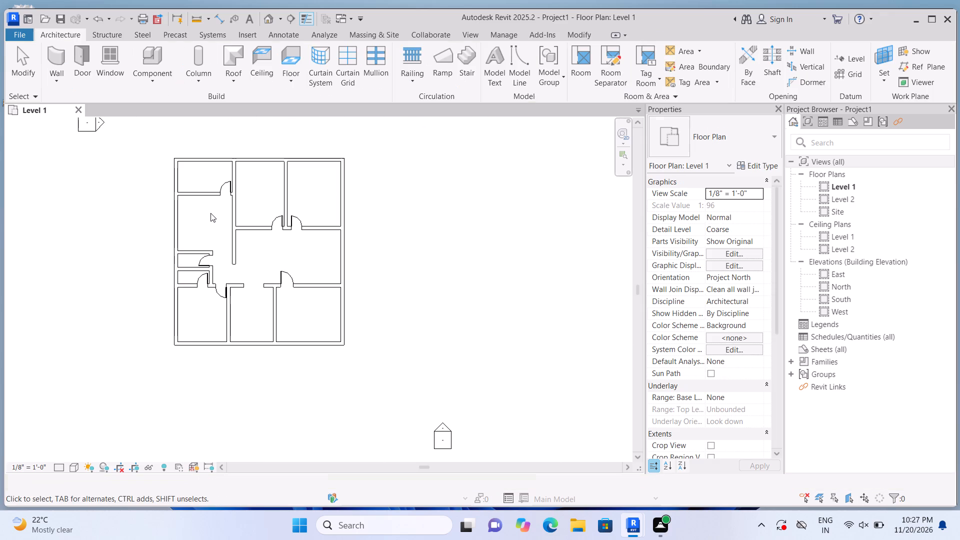
scroll(205, 223, up, 2)
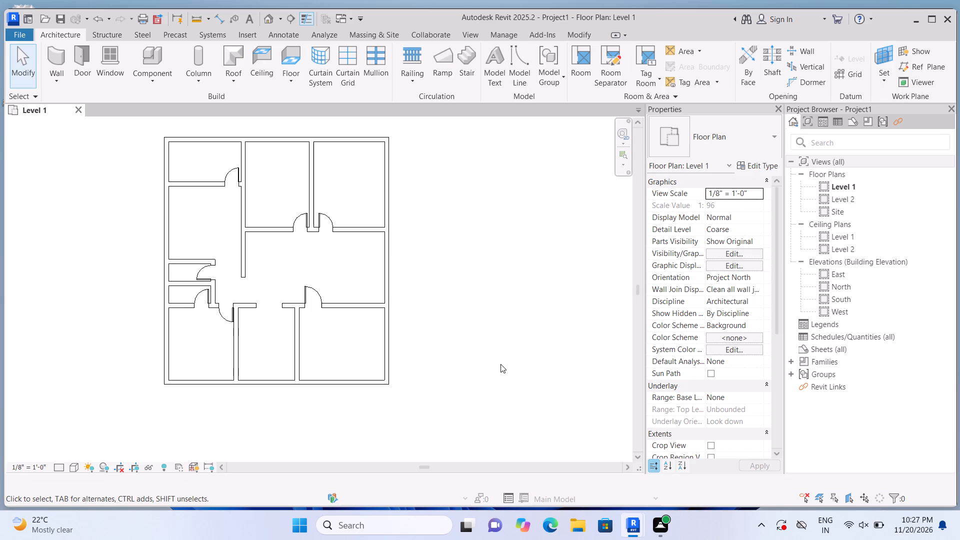
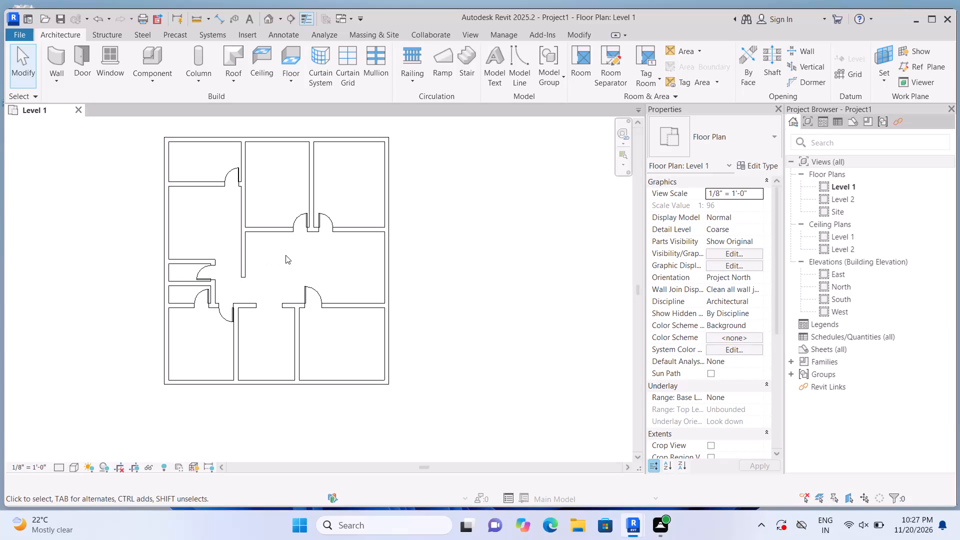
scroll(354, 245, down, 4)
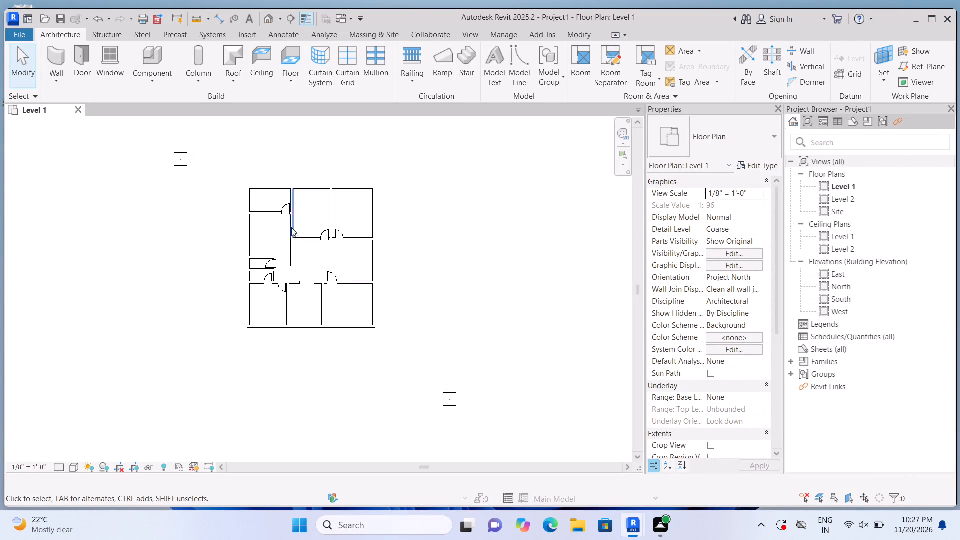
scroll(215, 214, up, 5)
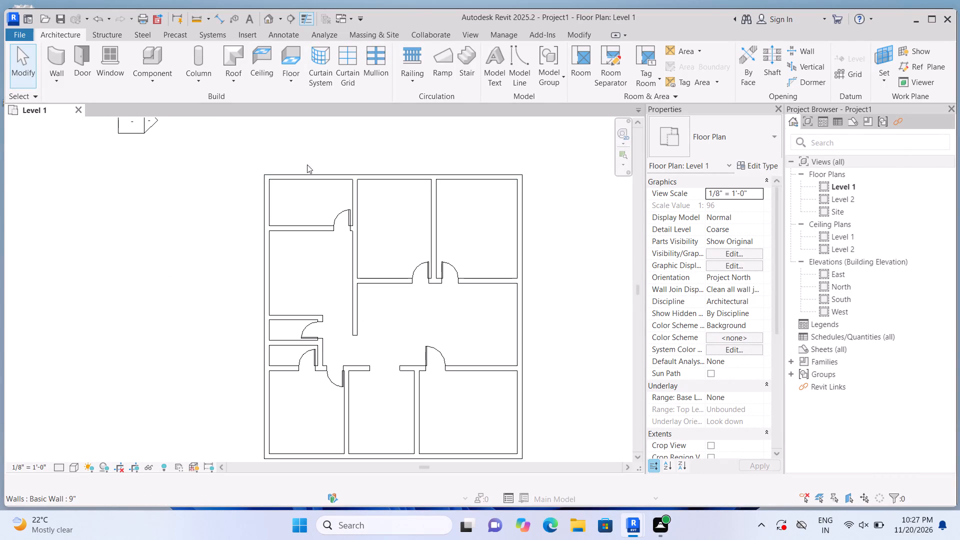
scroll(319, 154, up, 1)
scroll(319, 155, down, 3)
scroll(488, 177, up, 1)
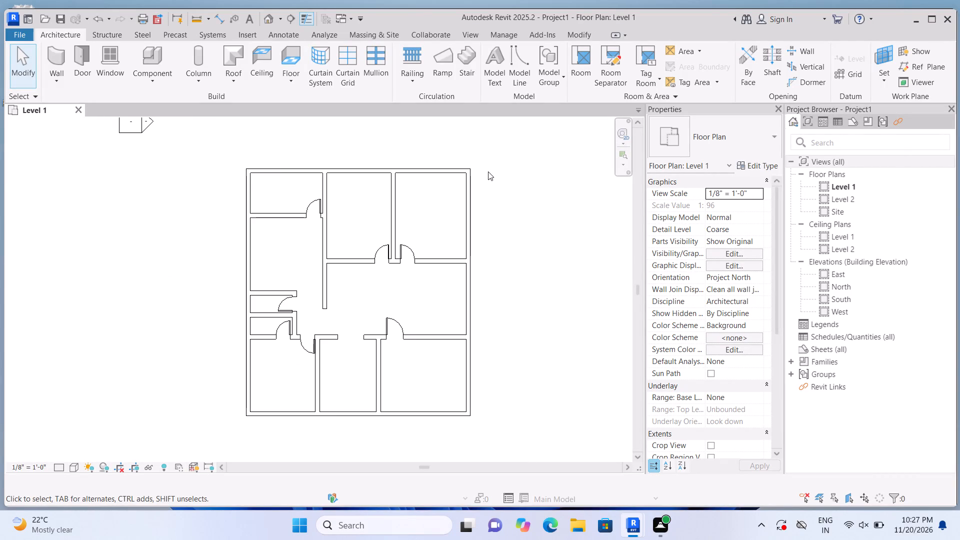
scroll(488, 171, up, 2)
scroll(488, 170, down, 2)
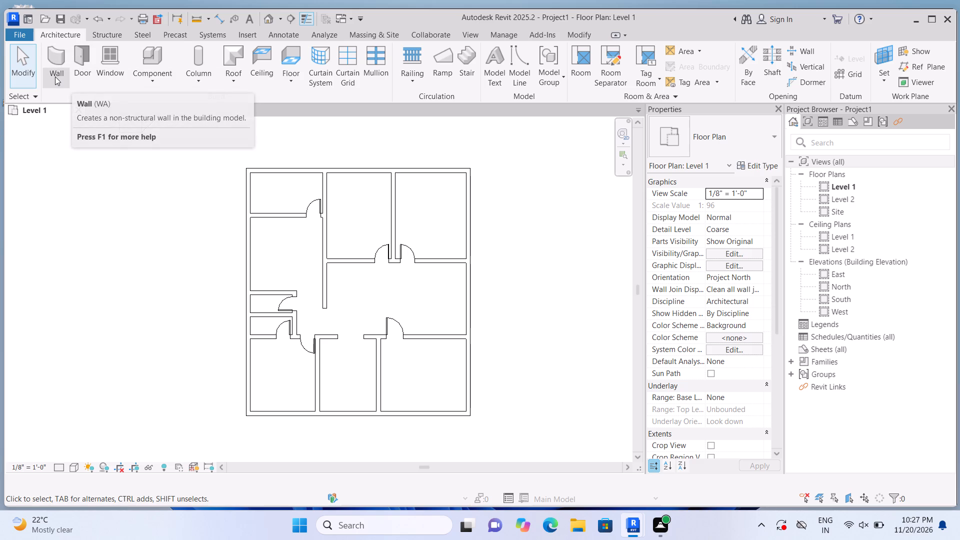
Draw a 5'-6" Curtain Wall 1 in the southeast room's north wall, 7'-0" from the west dividing wall, and cut the host wall around it.
click(56, 57)
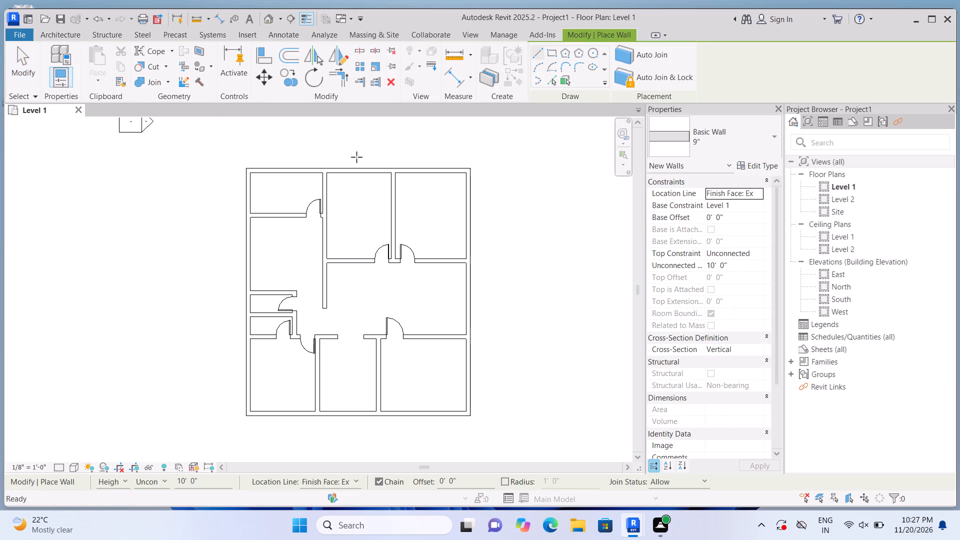
click(763, 136)
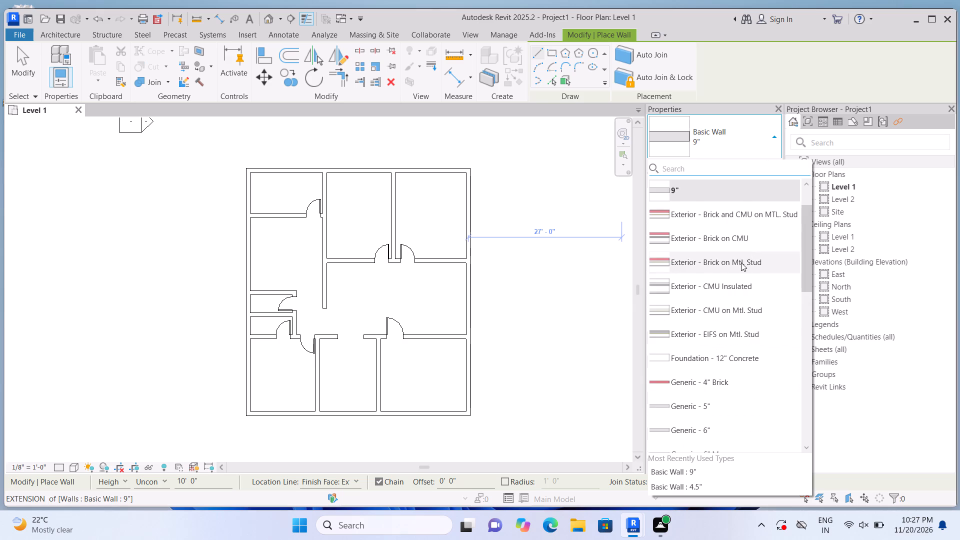
scroll(741, 262, down, 11)
double_click(740, 310)
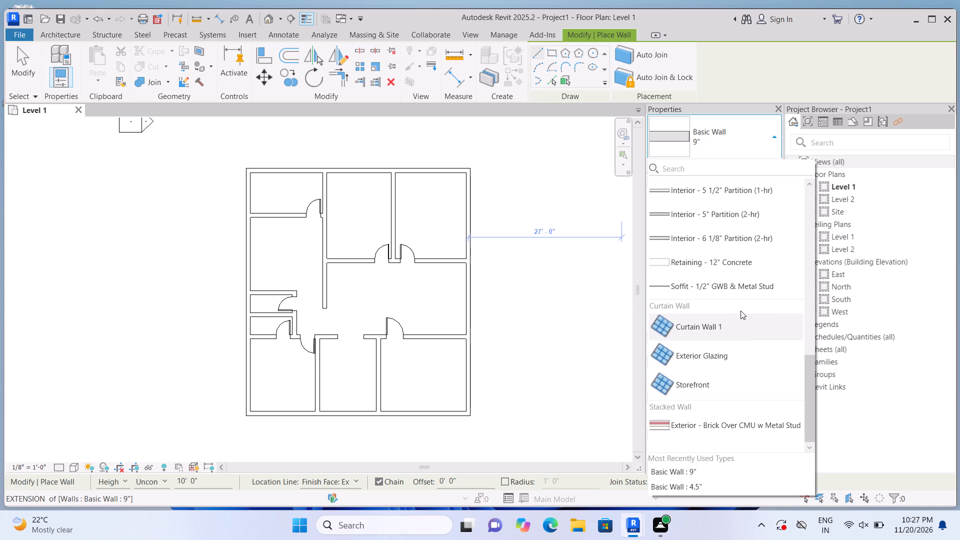
click(743, 331)
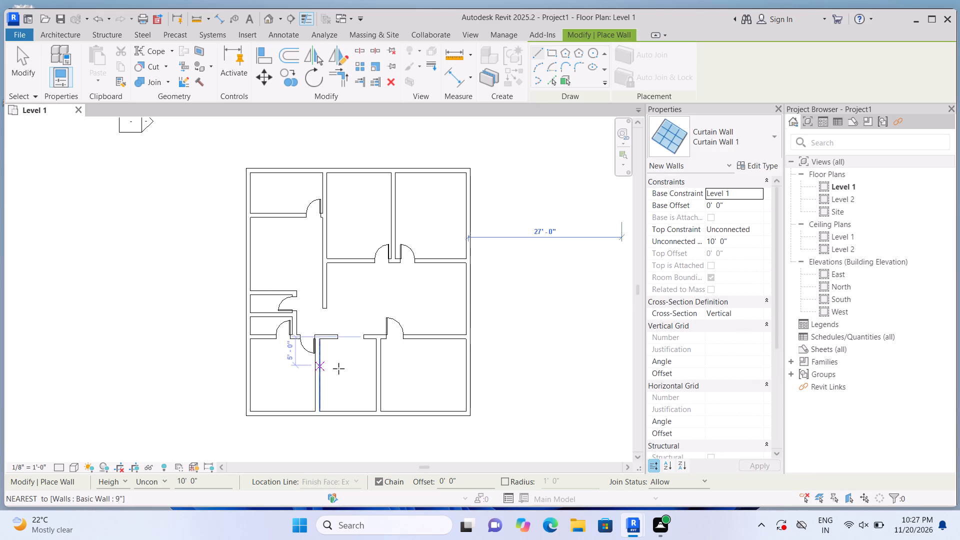
scroll(440, 361, up, 7)
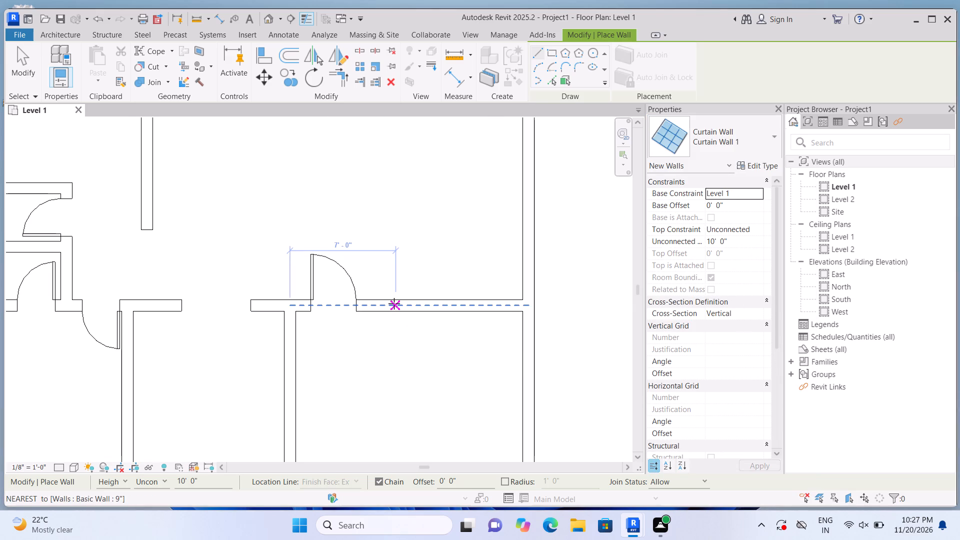
click(394, 303)
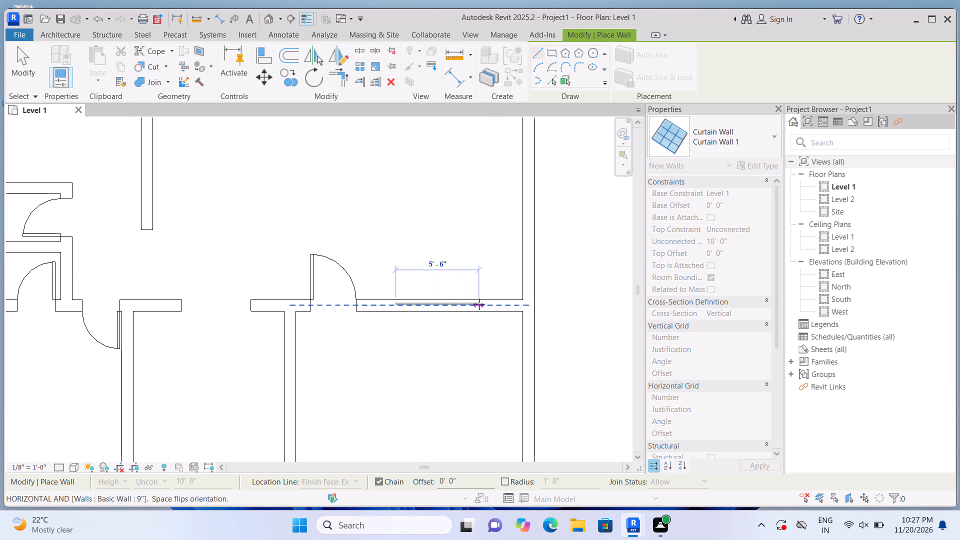
click(479, 304)
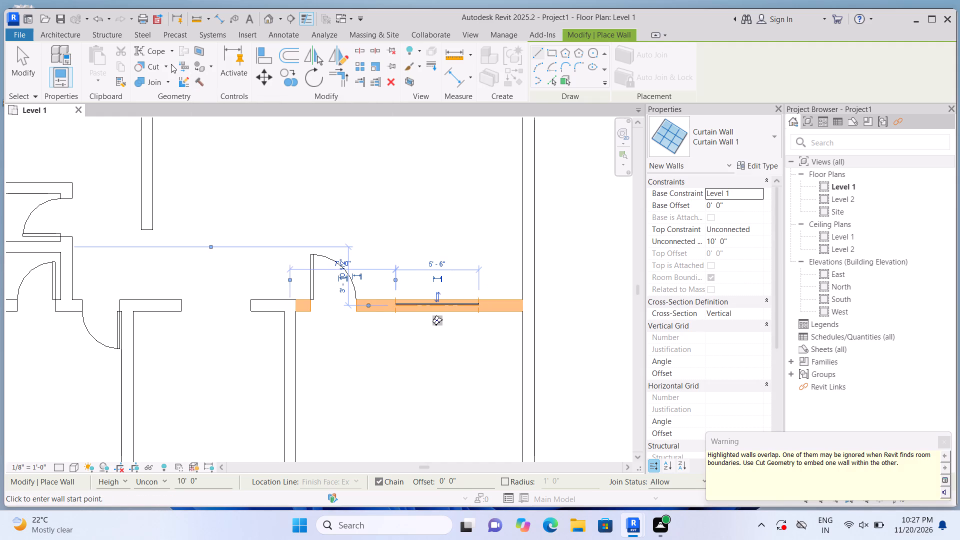
click(168, 64)
click(173, 83)
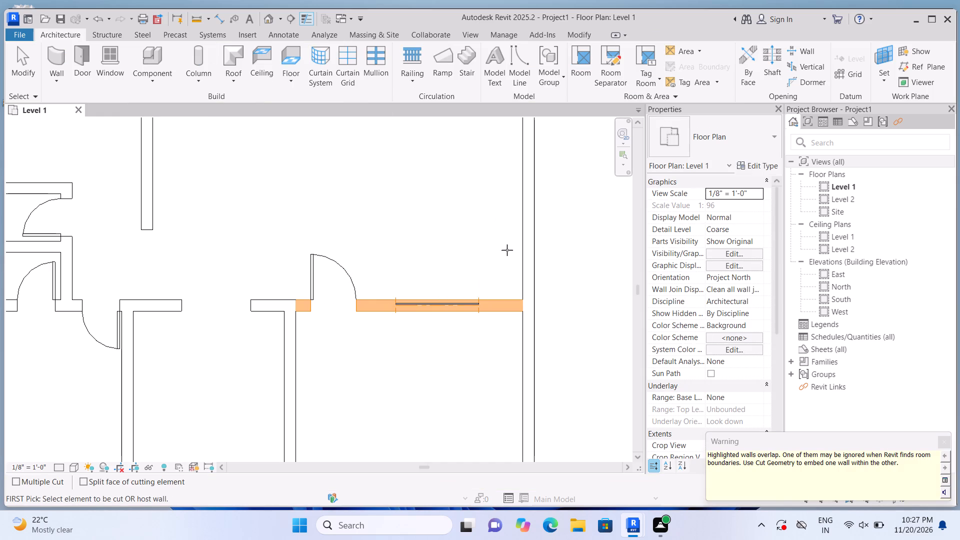
click(501, 306)
click(436, 304)
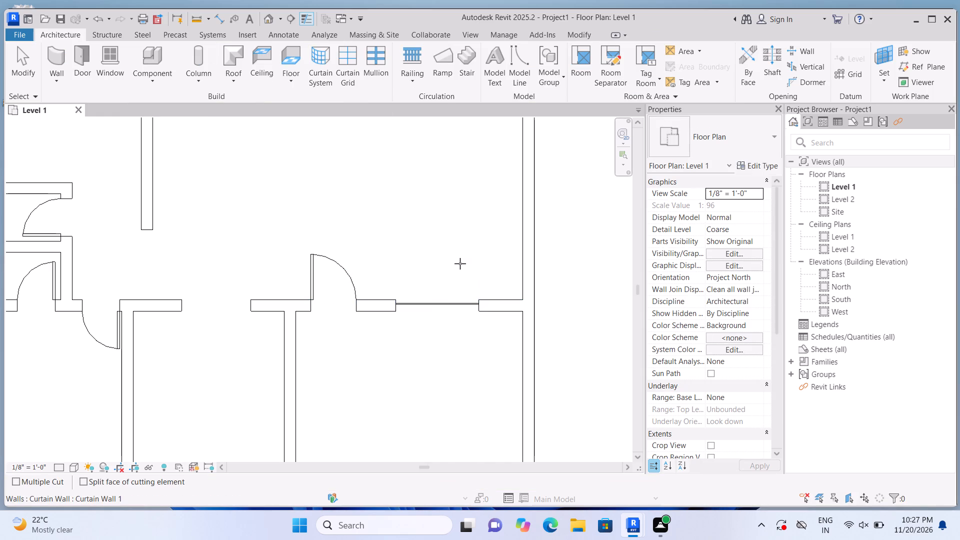
Draw a 5'-6" Curtain Wall 1 in the south-middle room's south wall, 3'-0" from its west dividing wall, and cut the host wall around it.
scroll(458, 253, down, 6)
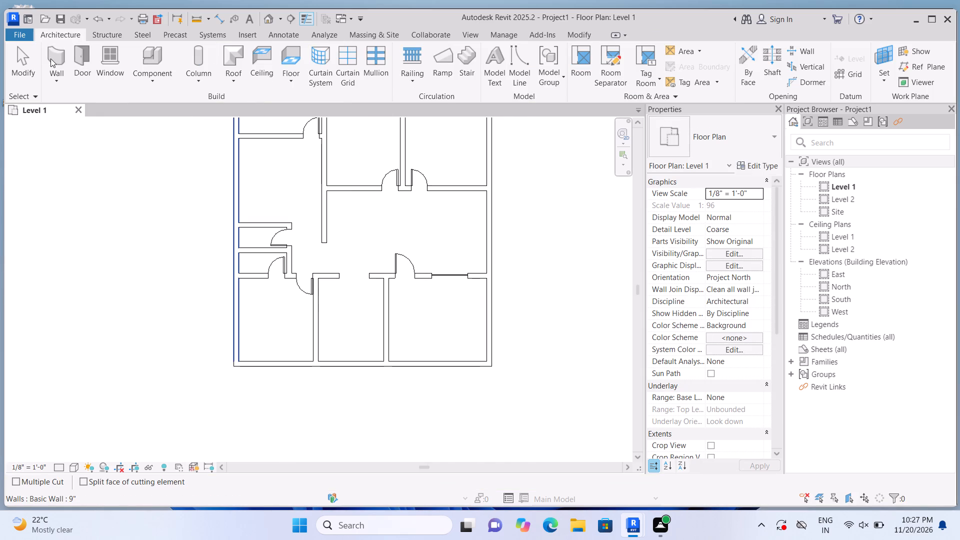
click(51, 57)
scroll(341, 359, up, 7)
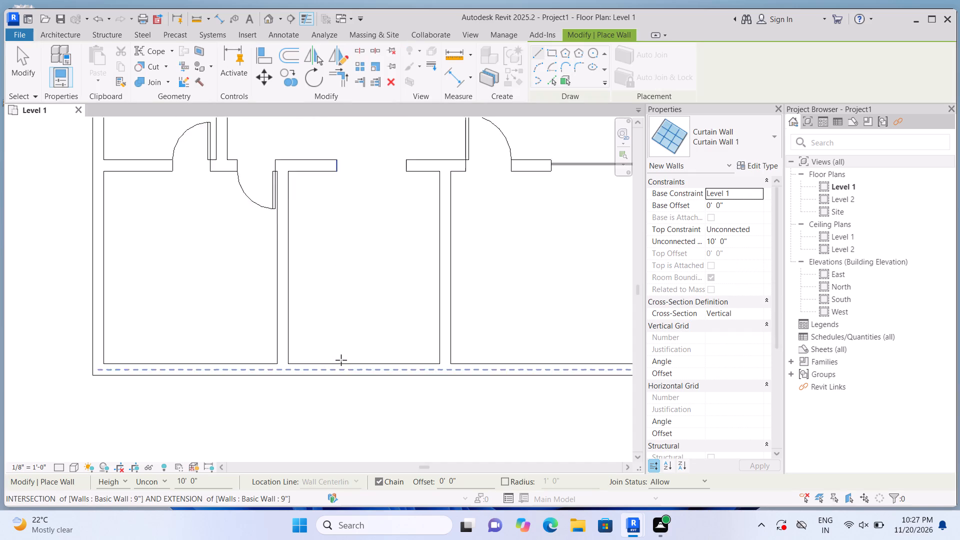
scroll(341, 360, up, 1)
click(320, 374)
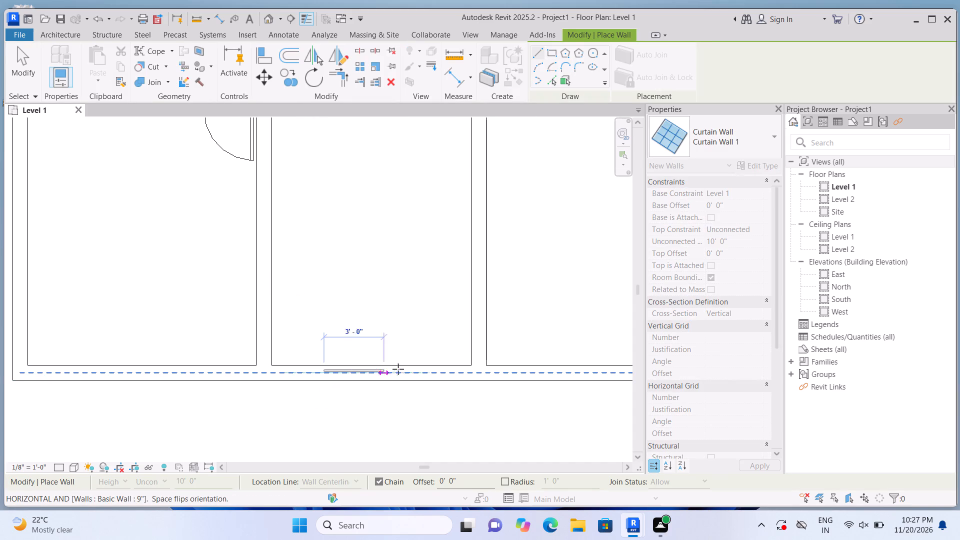
click(430, 371)
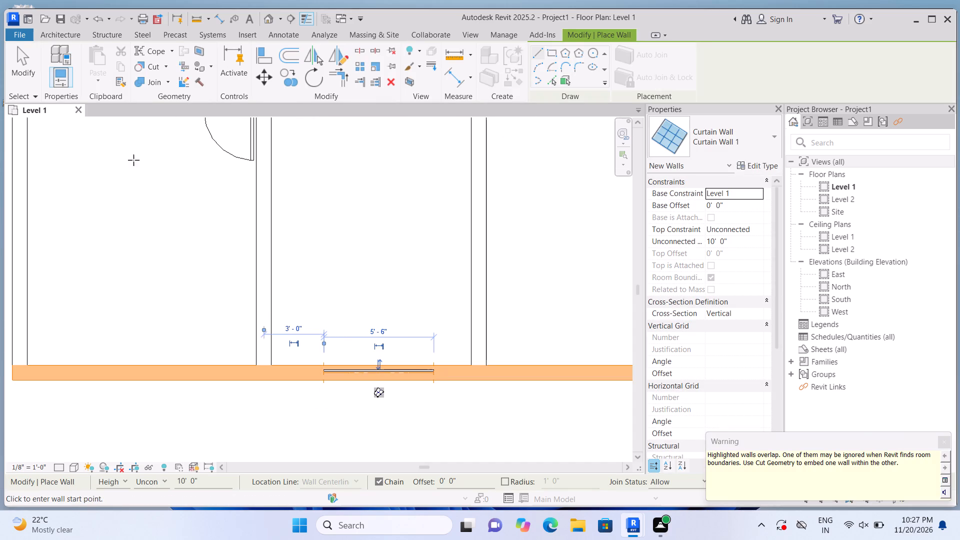
click(166, 63)
click(170, 88)
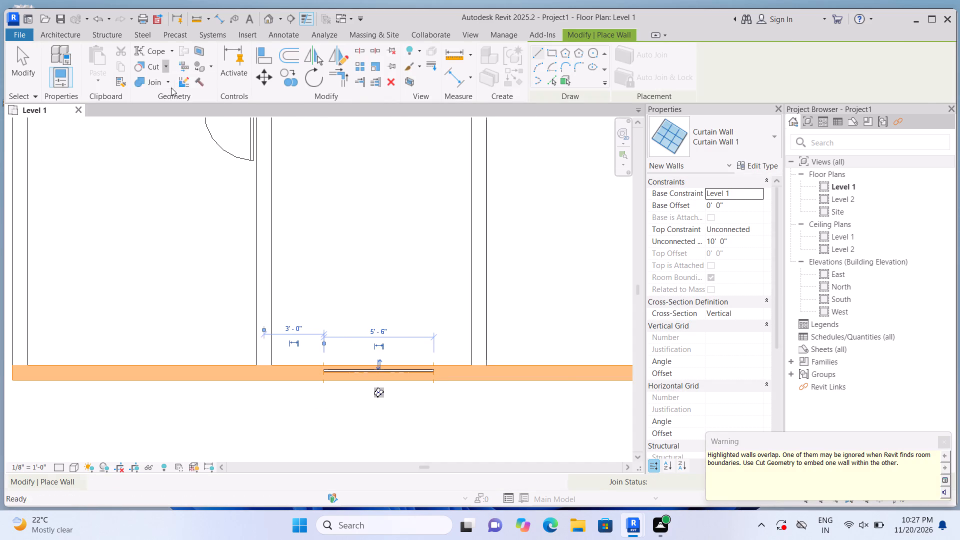
click(454, 373)
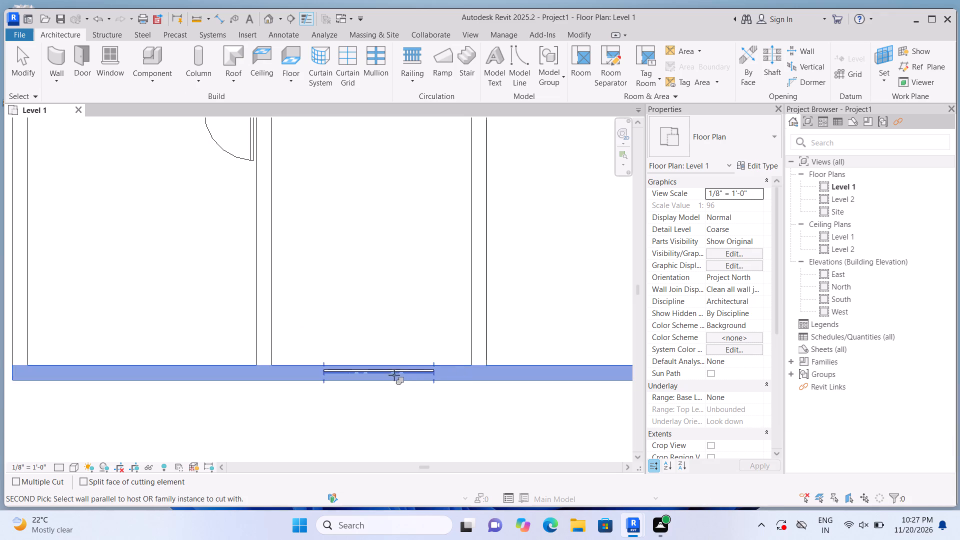
click(387, 371)
Draw a Curtain Wall 1 about 5'-0 1/2" long in the southwest room's south wall, about 3'-6" from the west exterior wall.
scroll(413, 331, down, 3)
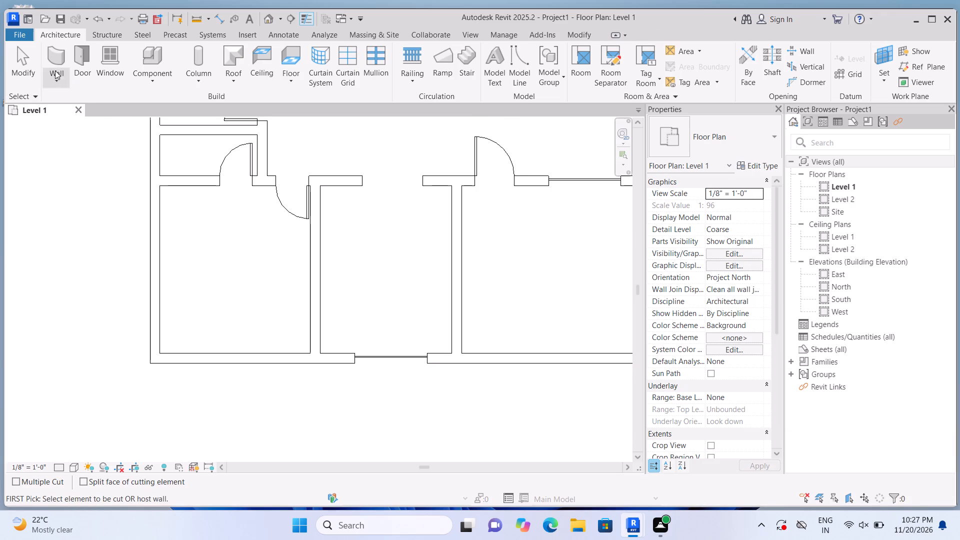
click(57, 56)
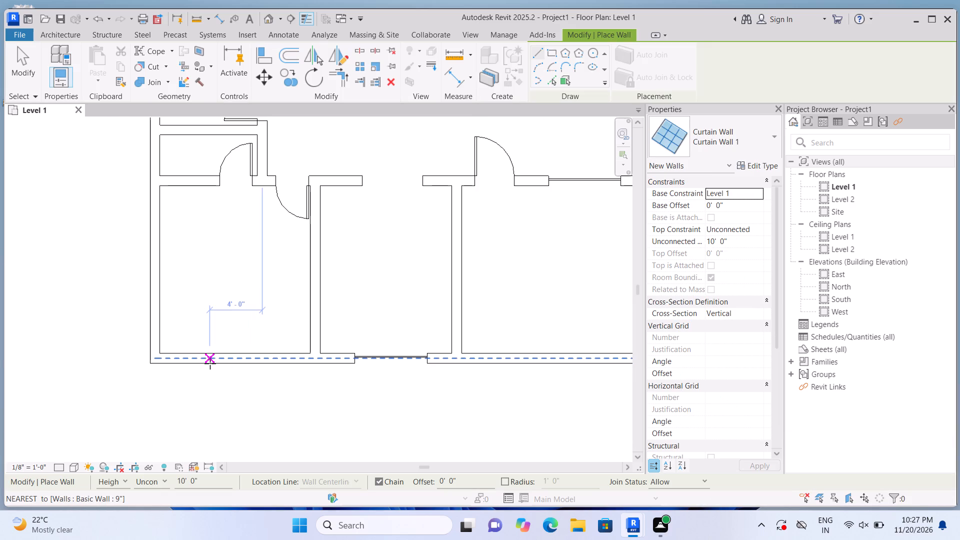
click(203, 361)
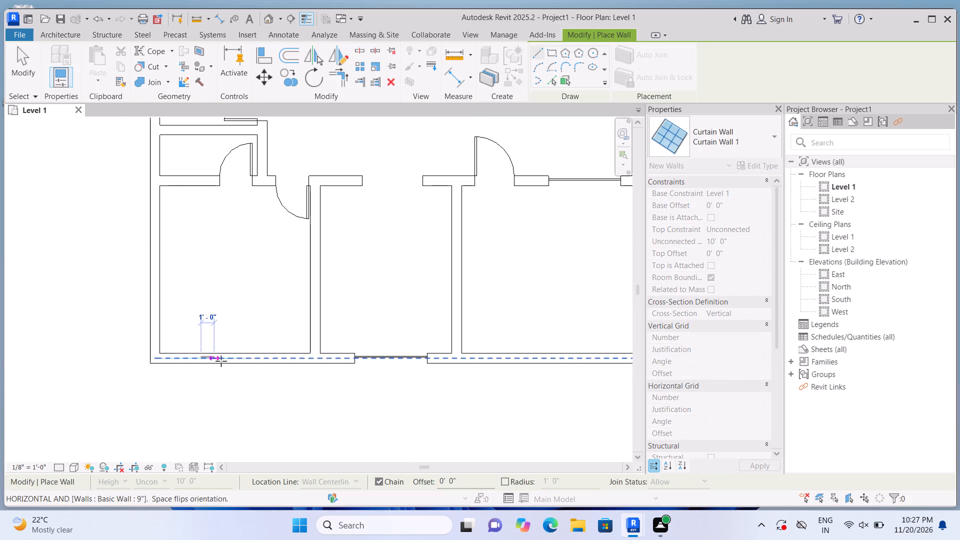
click(268, 360)
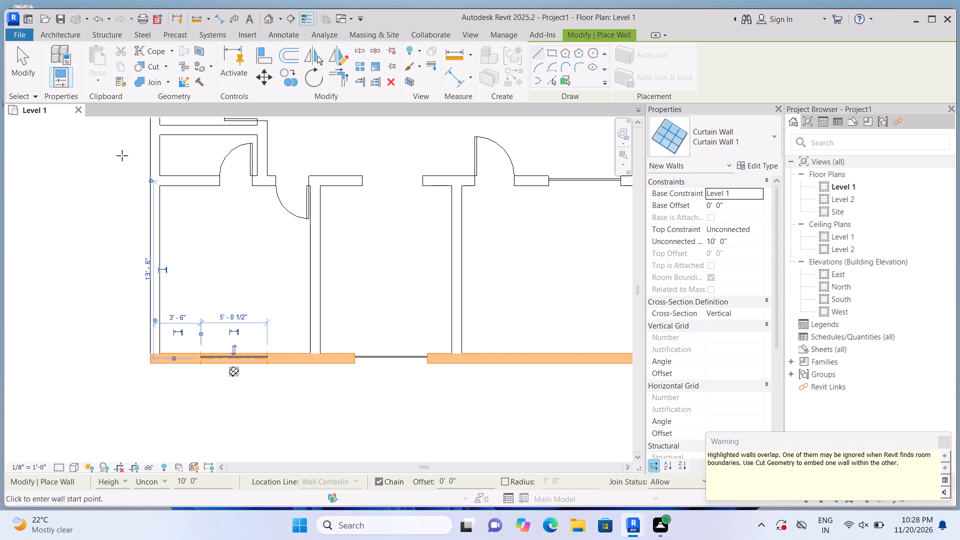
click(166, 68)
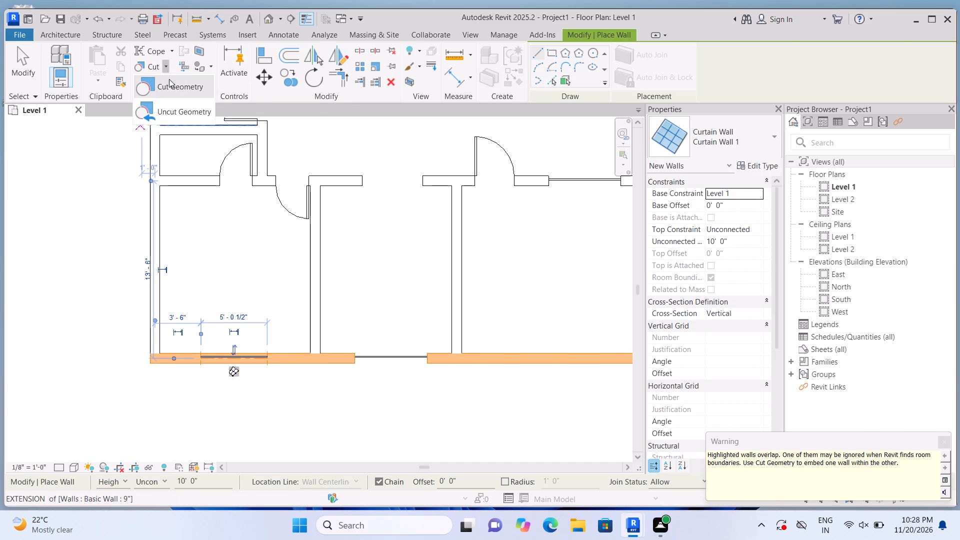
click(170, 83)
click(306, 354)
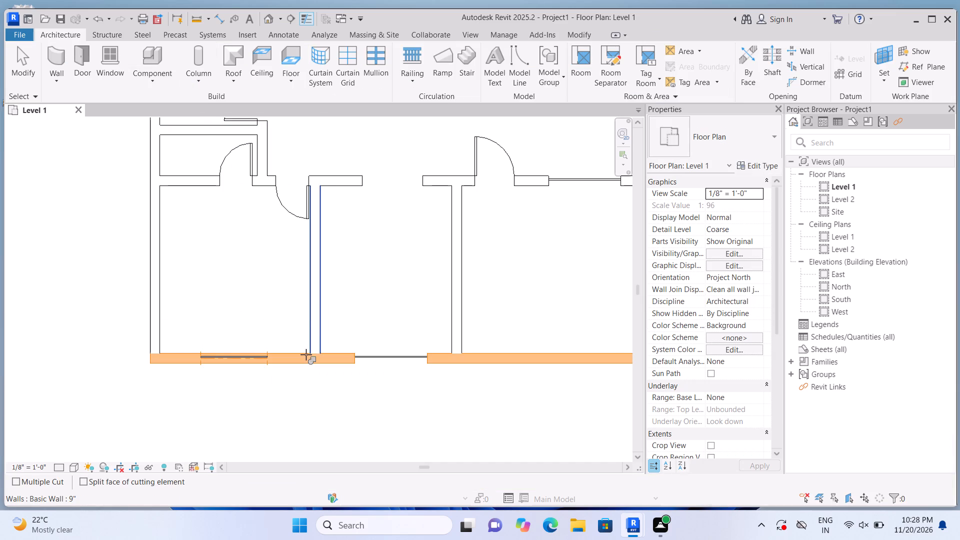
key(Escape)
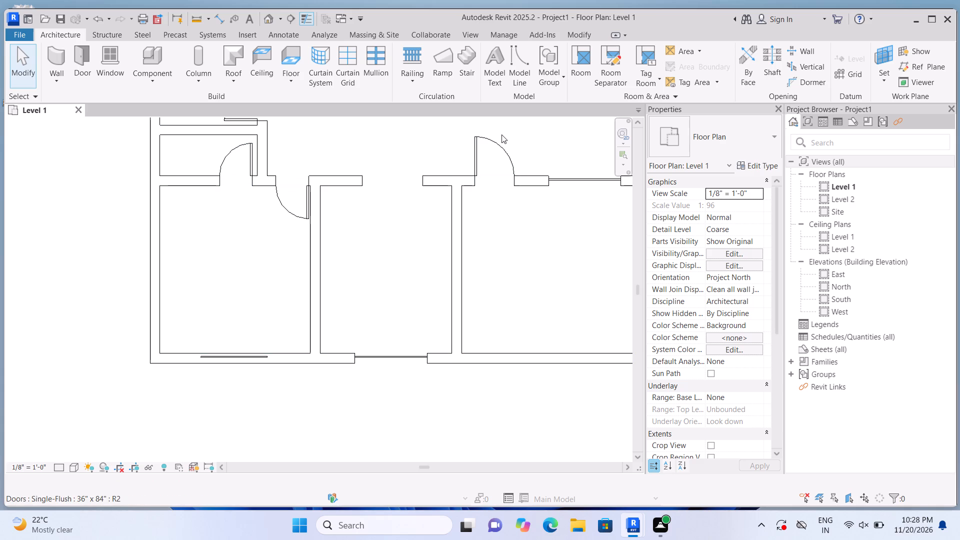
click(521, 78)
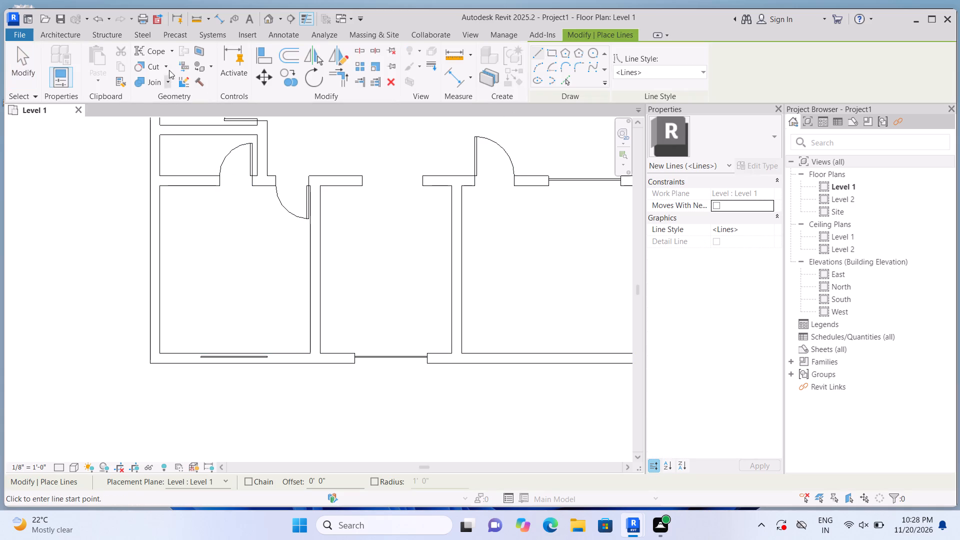
Cut the south exterior wall with the southwest room's curtain wall using Cut Geometry.
click(168, 65)
click(175, 78)
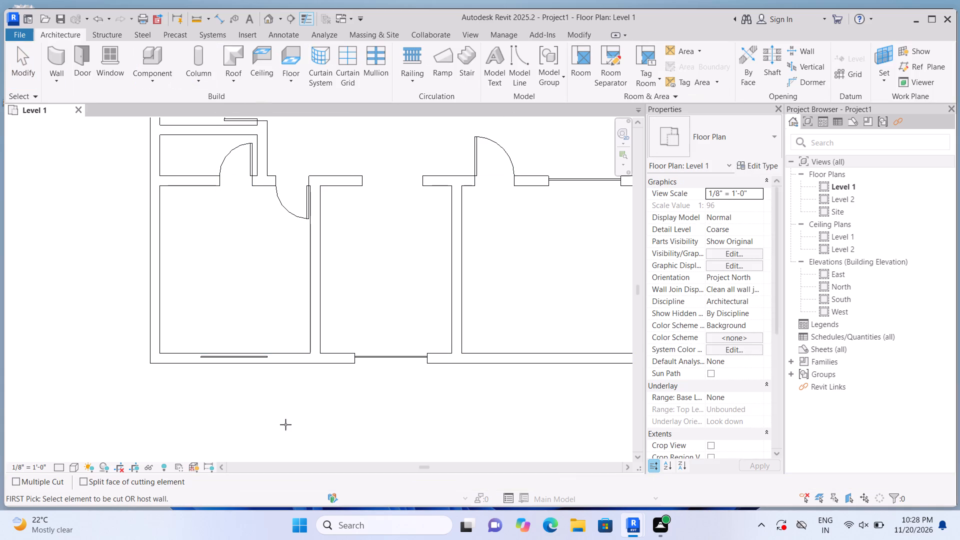
click(289, 358)
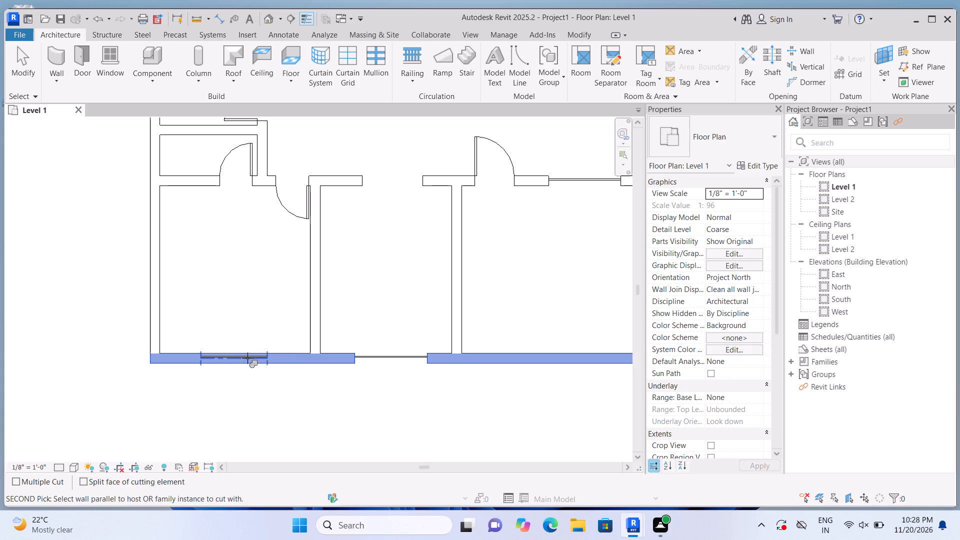
click(247, 358)
Open the default 3D view to inspect the building with its doors and curtain walls.
scroll(267, 362, down, 8)
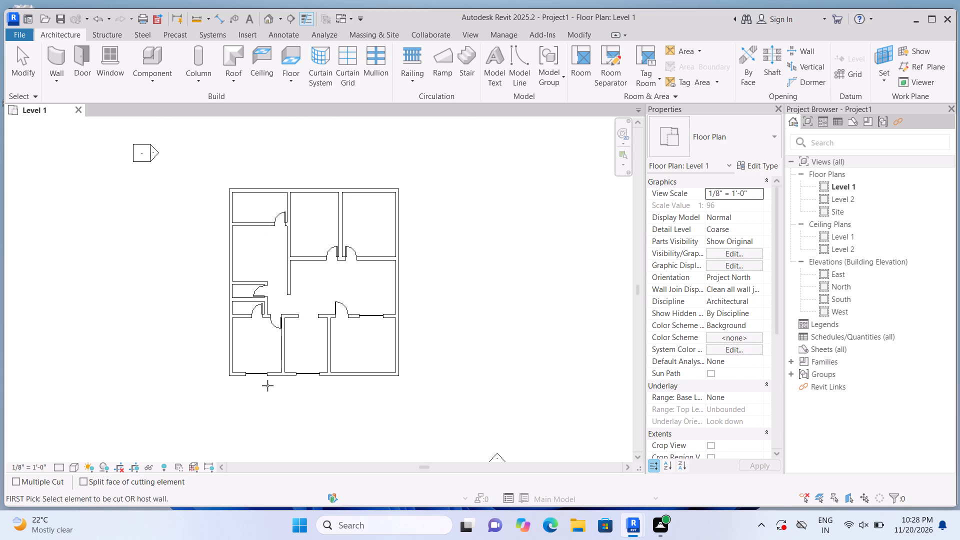
scroll(377, 394, up, 1)
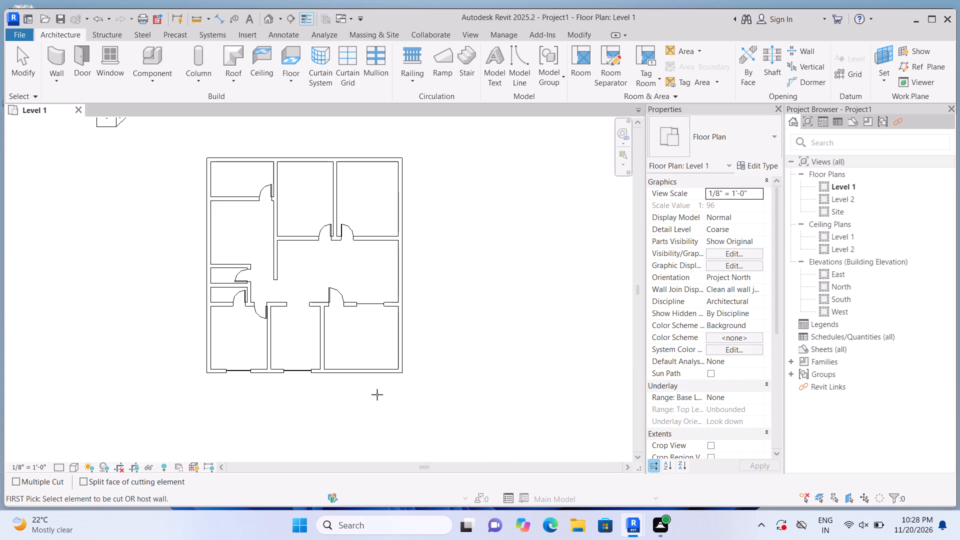
click(269, 21)
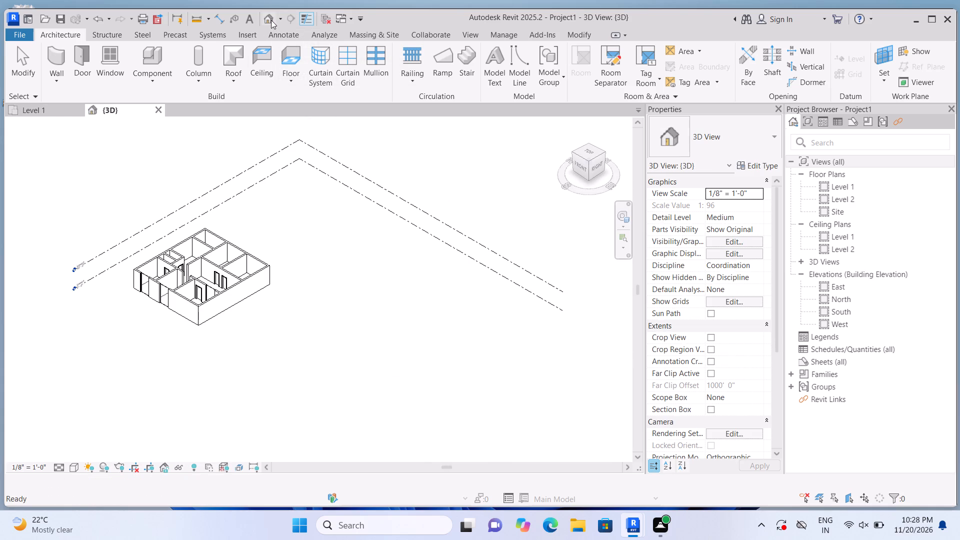
scroll(198, 288, up, 4)
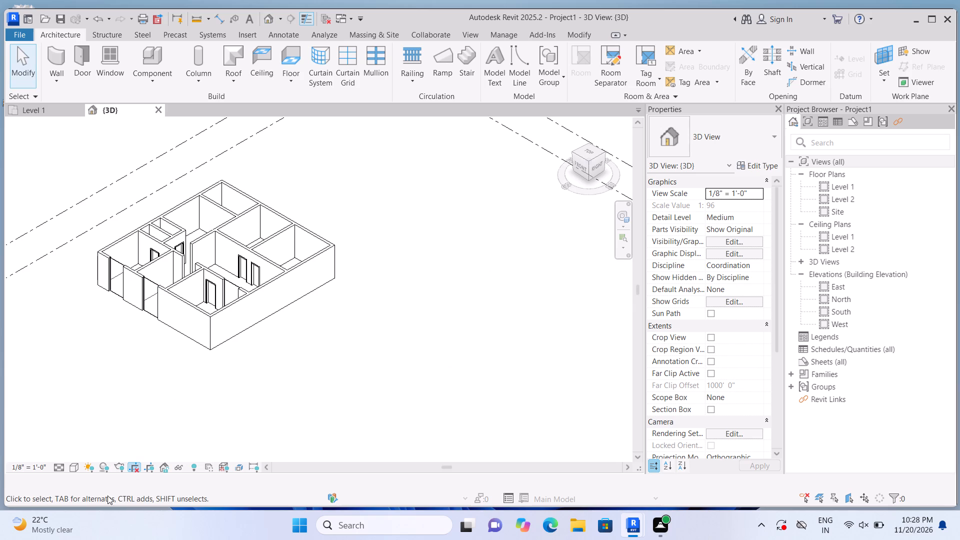
Set the 3D view's visual style to Shaded.
double_click(75, 465)
click(71, 464)
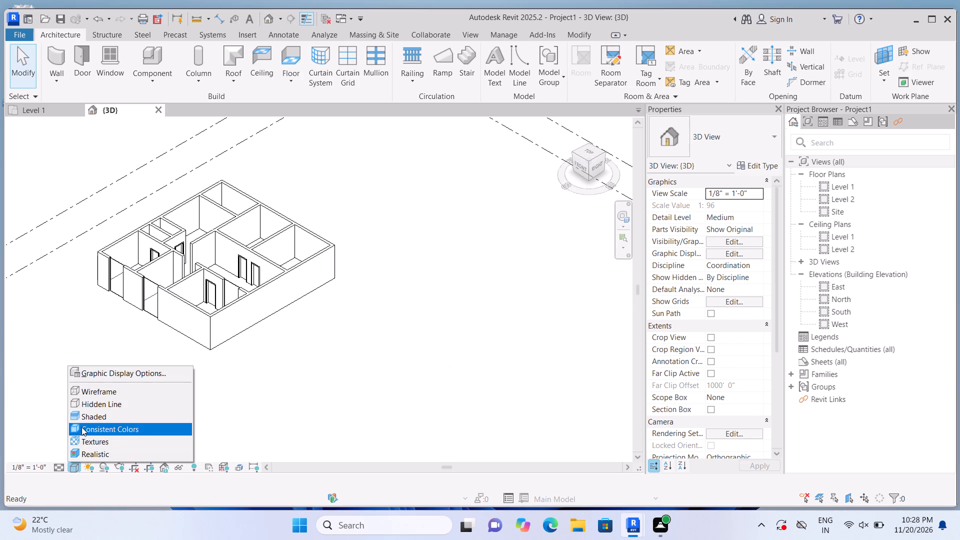
double_click(86, 421)
Examine the shaded building's walls, doors and curtain walls from several angles, including from underneath.
scroll(86, 279, up, 3)
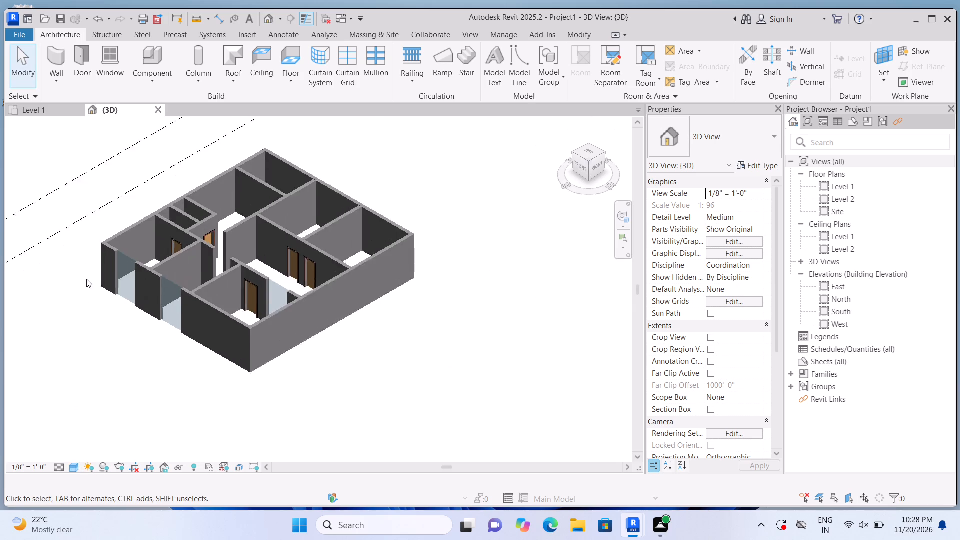
scroll(242, 259, down, 5)
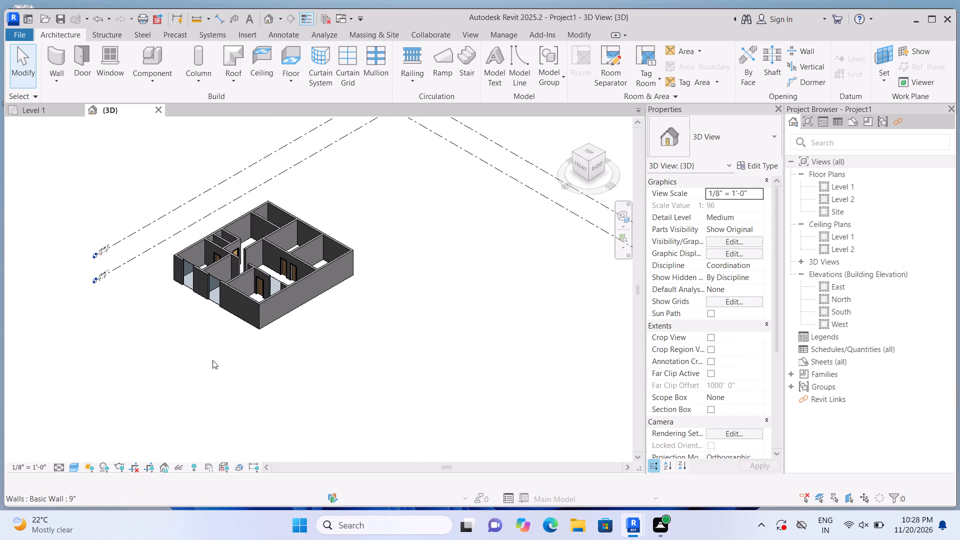
shift+middle_click(149, 388)
shift+middle_drag(148, 385, 265, 90)
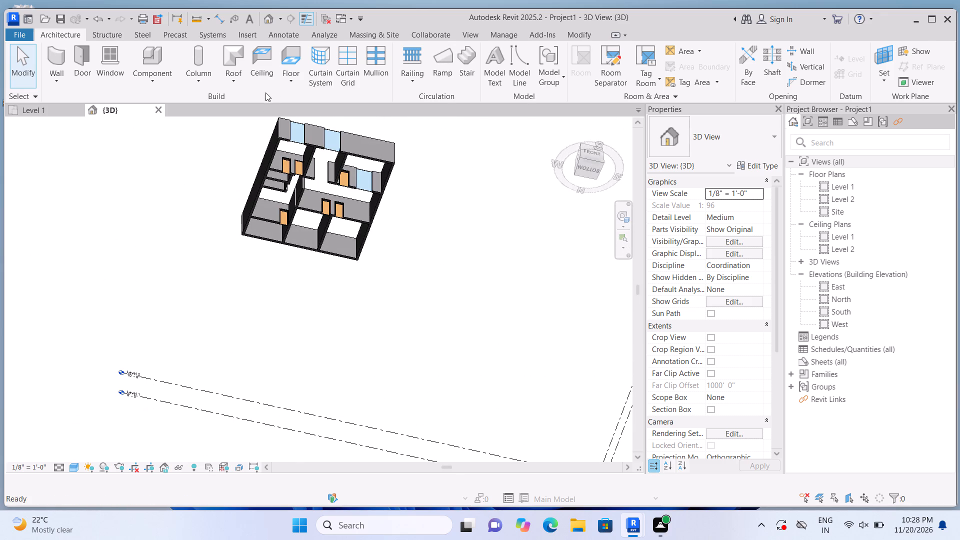
scroll(360, 176, up, 3)
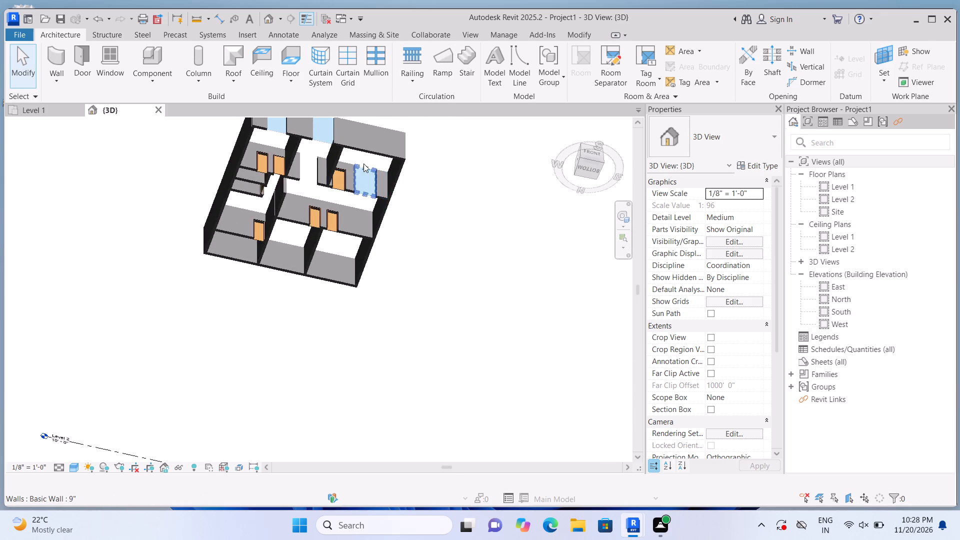
scroll(363, 163, up, 3)
shift+middle_drag(208, 350, 211, 345)
shift+middle_drag(435, 324, 463, 172)
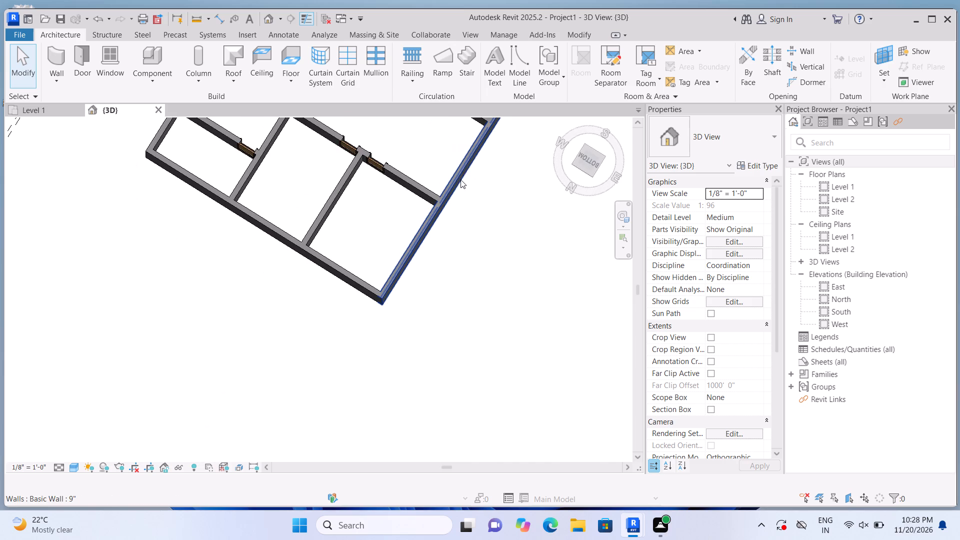
shift+scroll(466, 153, up, 1)
shift+middle_drag(469, 190, 461, 223)
shift+middle_click(447, 280)
scroll(142, 162, up, 1)
scroll(116, 368, down, 7)
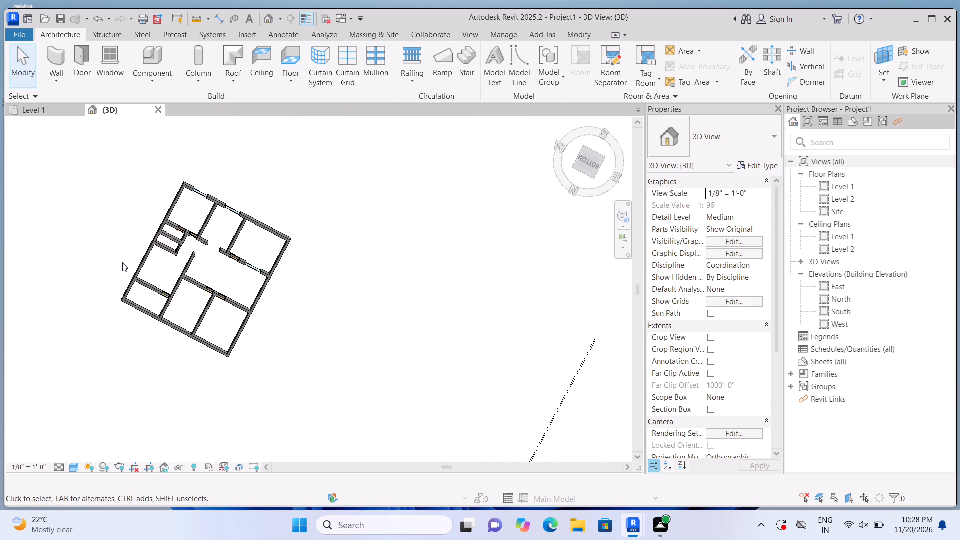
scroll(122, 262, up, 3)
scroll(125, 323, up, 7)
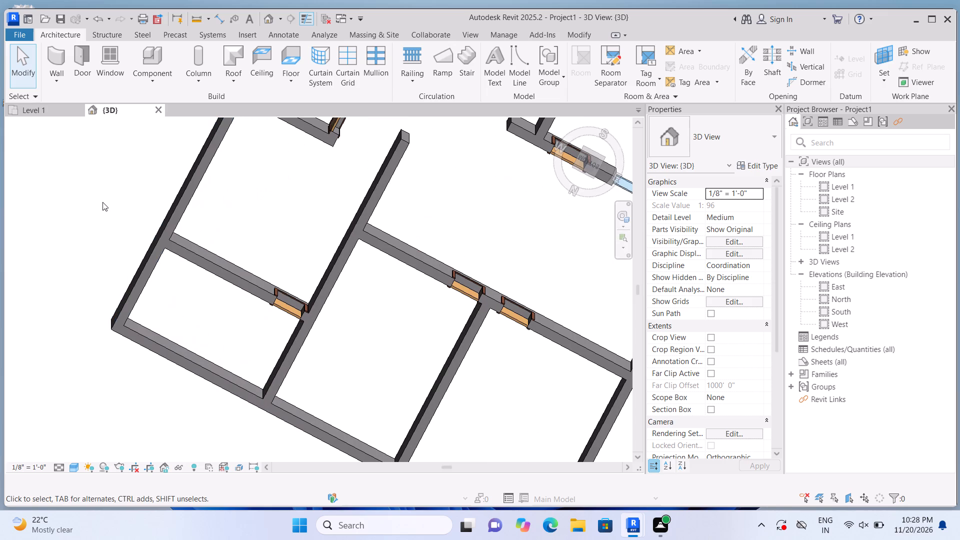
Start an in-place model in the Generic Models category, accepting the default name.
click(157, 84)
click(166, 124)
scroll(394, 233, down, 4)
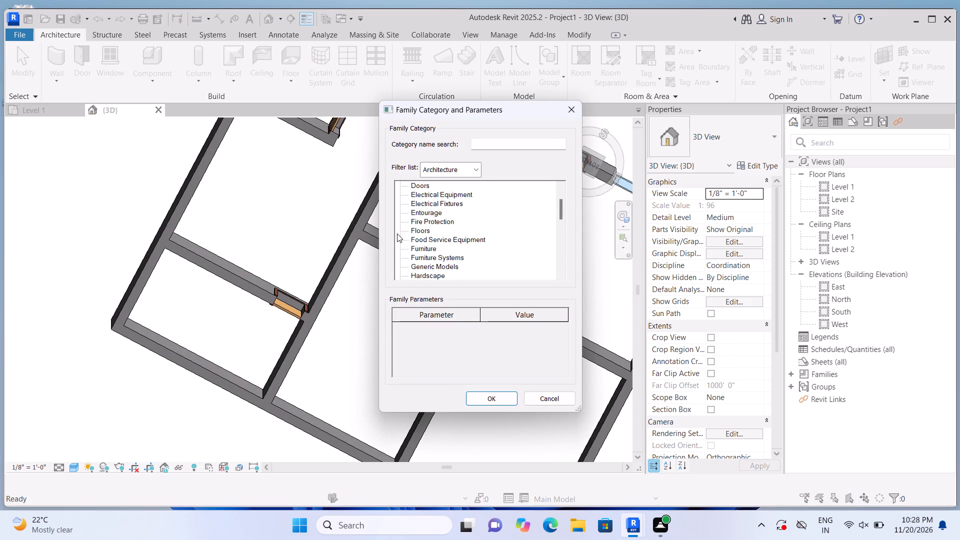
scroll(397, 233, down, 4)
click(439, 229)
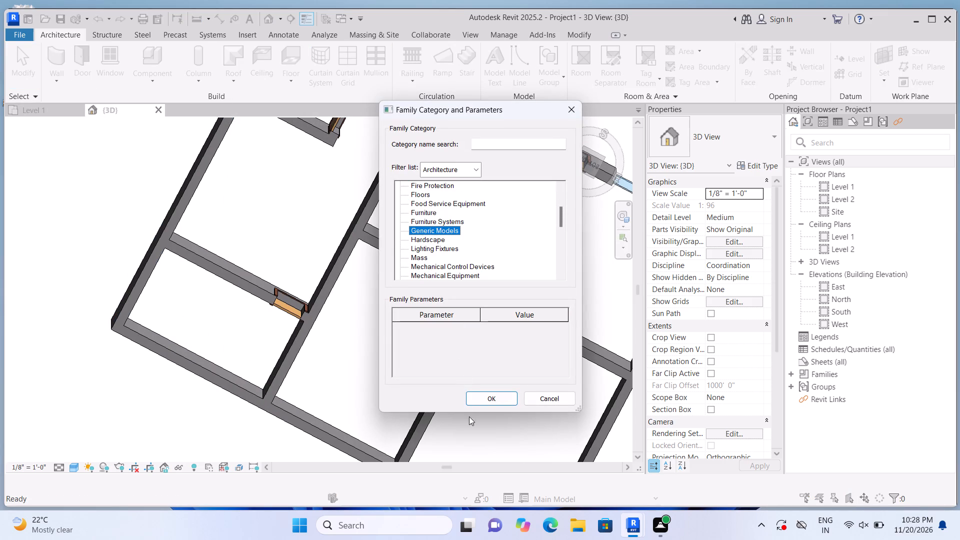
click(472, 395)
click(492, 280)
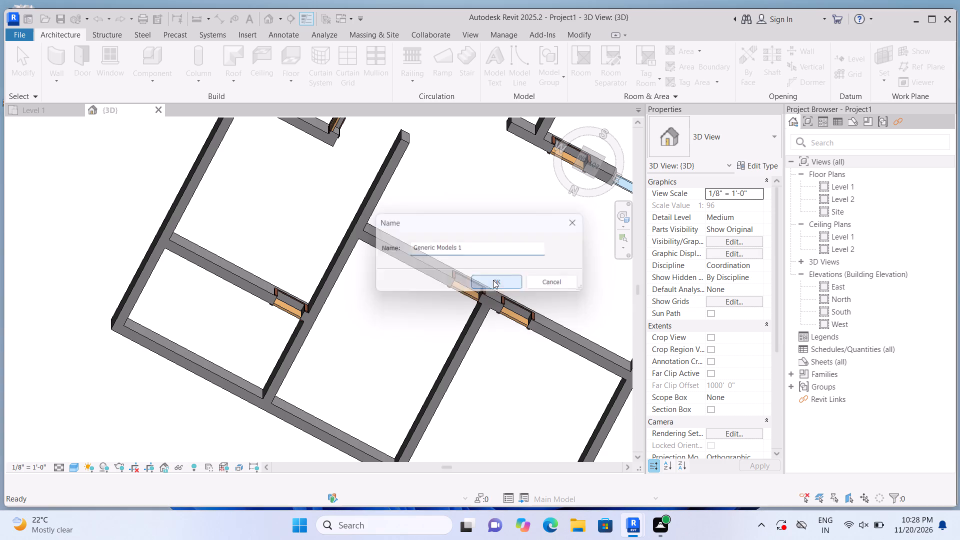
Start an Extrusion and pick a face of the north 9" exterior wall as its work plane.
click(107, 66)
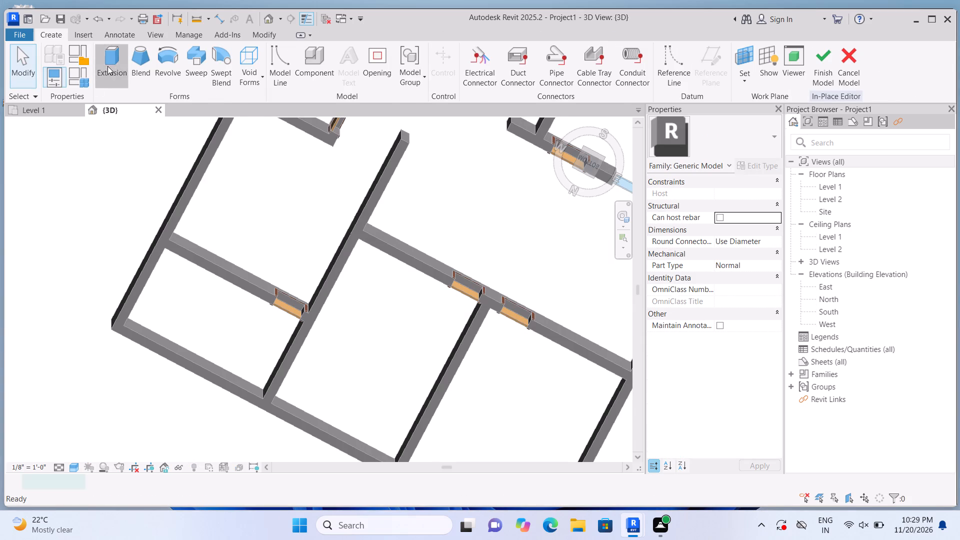
click(659, 84)
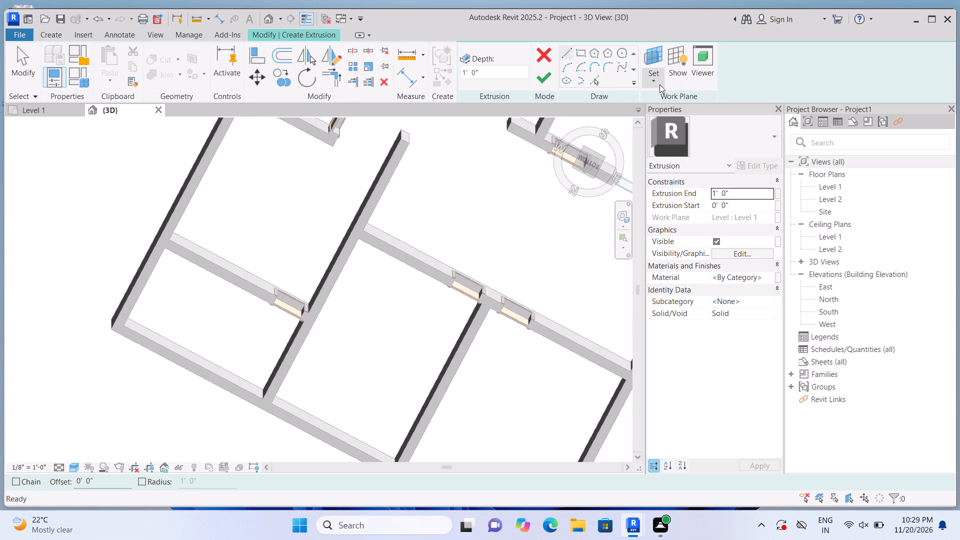
click(672, 134)
scroll(206, 353, up, 3)
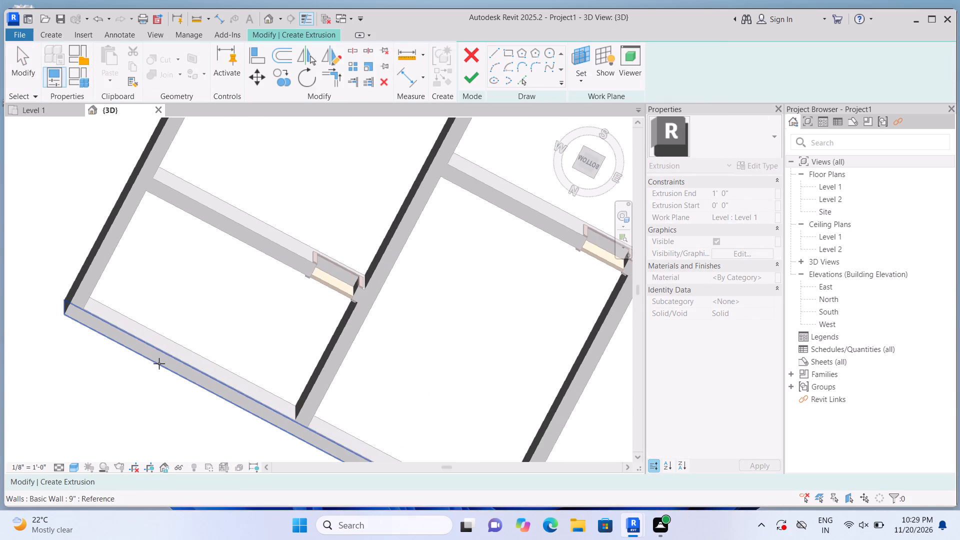
click(159, 363)
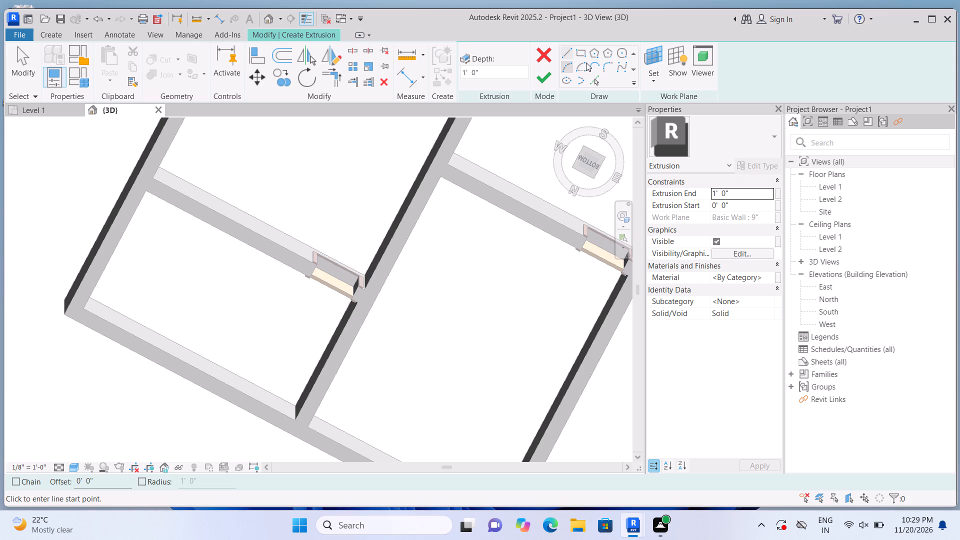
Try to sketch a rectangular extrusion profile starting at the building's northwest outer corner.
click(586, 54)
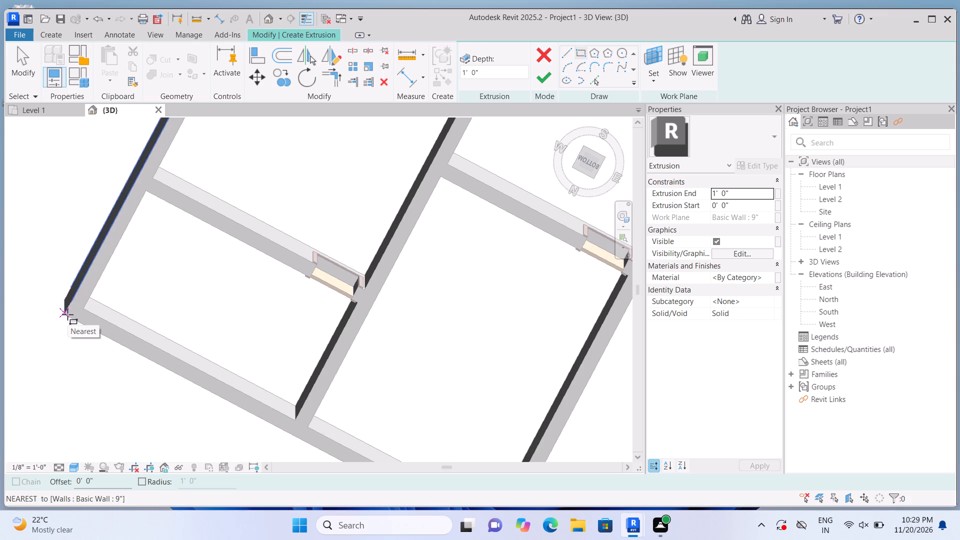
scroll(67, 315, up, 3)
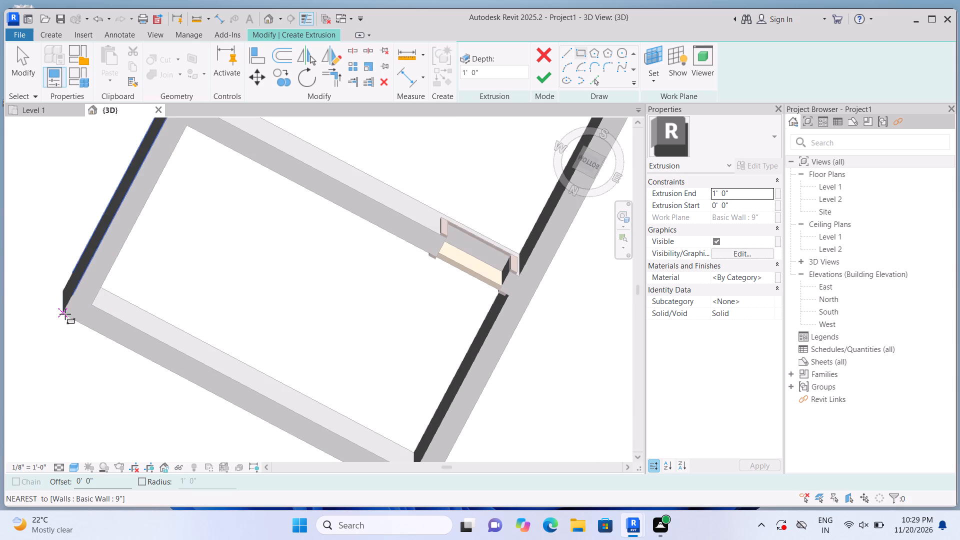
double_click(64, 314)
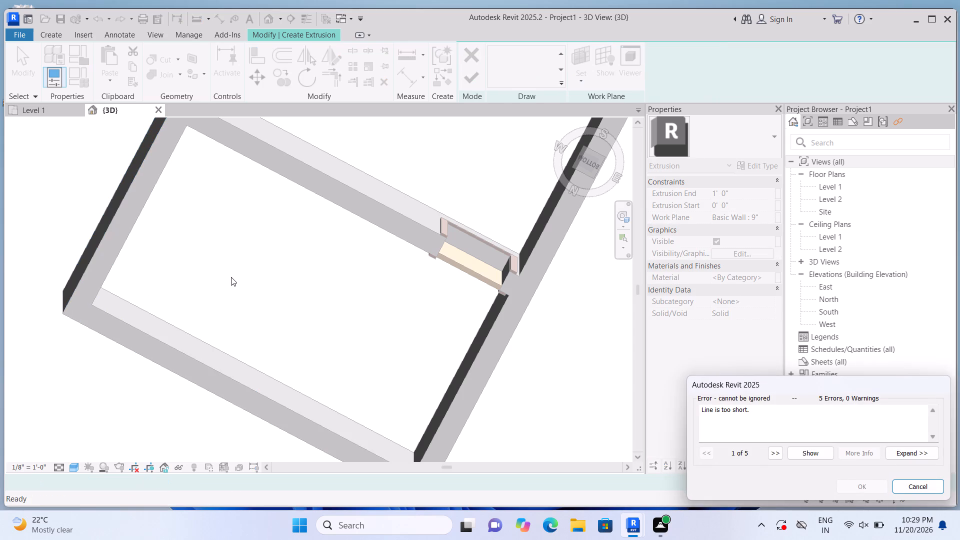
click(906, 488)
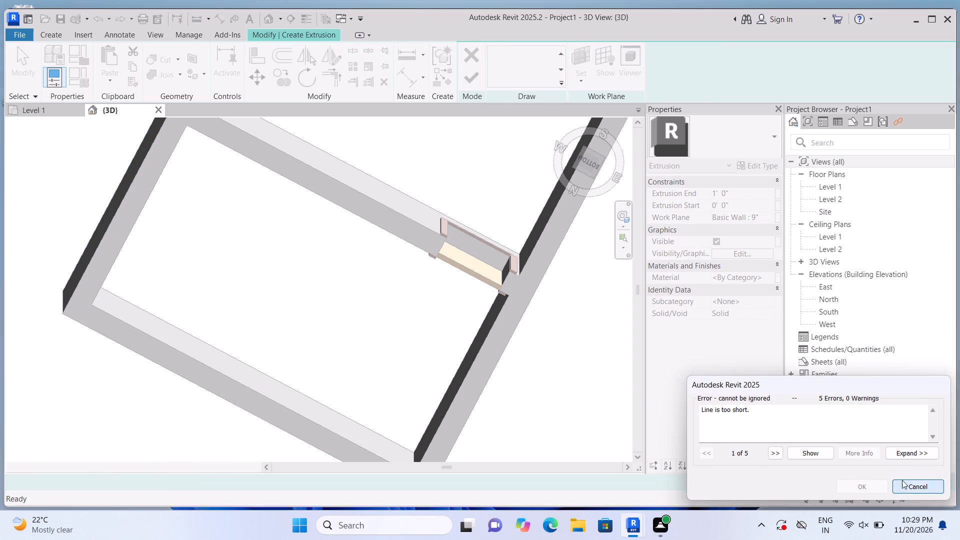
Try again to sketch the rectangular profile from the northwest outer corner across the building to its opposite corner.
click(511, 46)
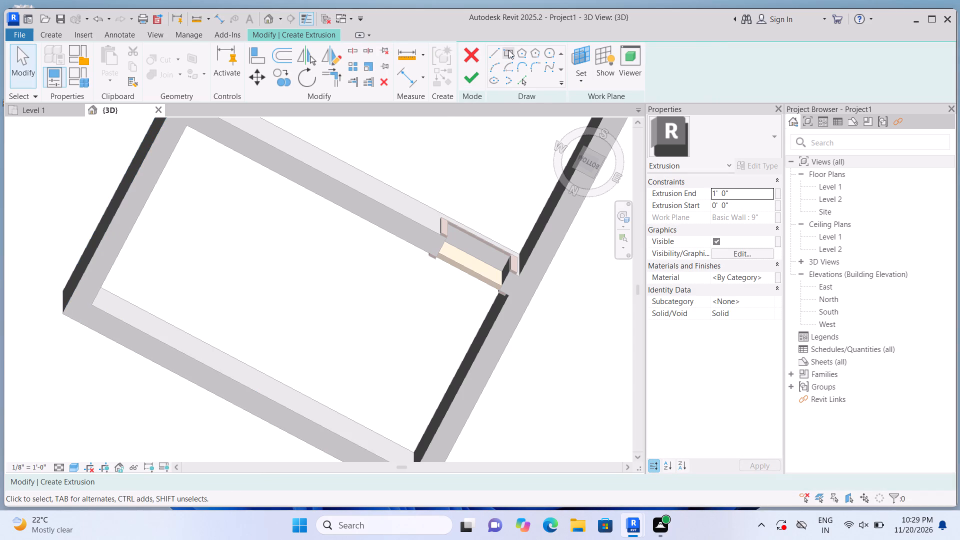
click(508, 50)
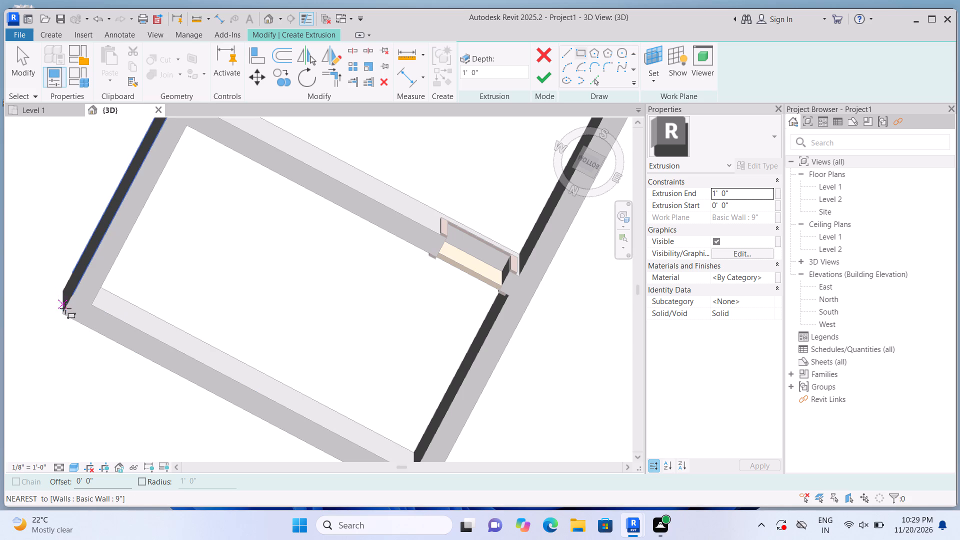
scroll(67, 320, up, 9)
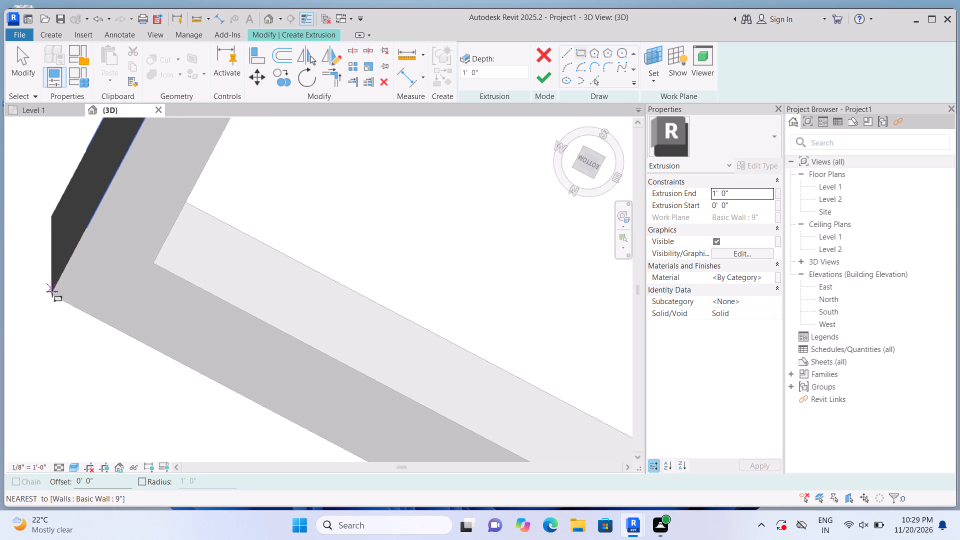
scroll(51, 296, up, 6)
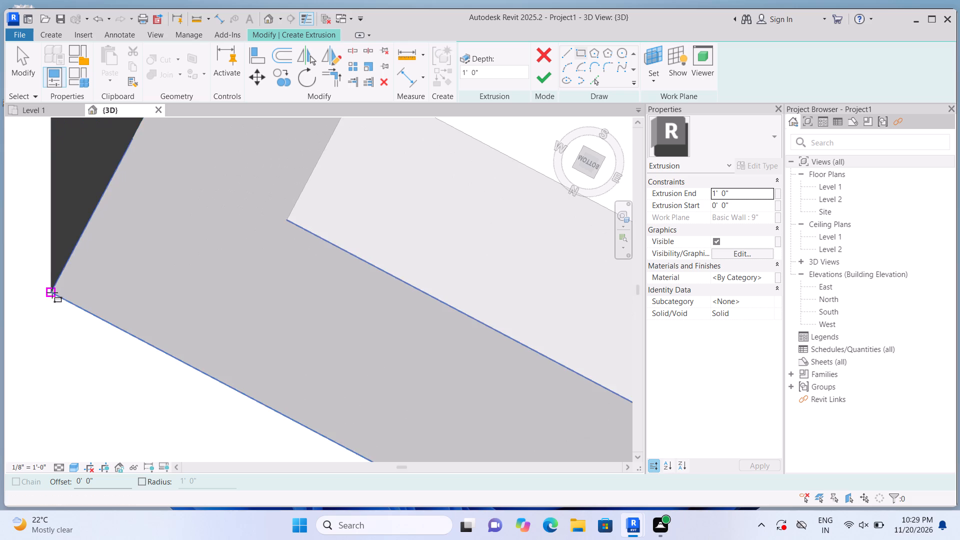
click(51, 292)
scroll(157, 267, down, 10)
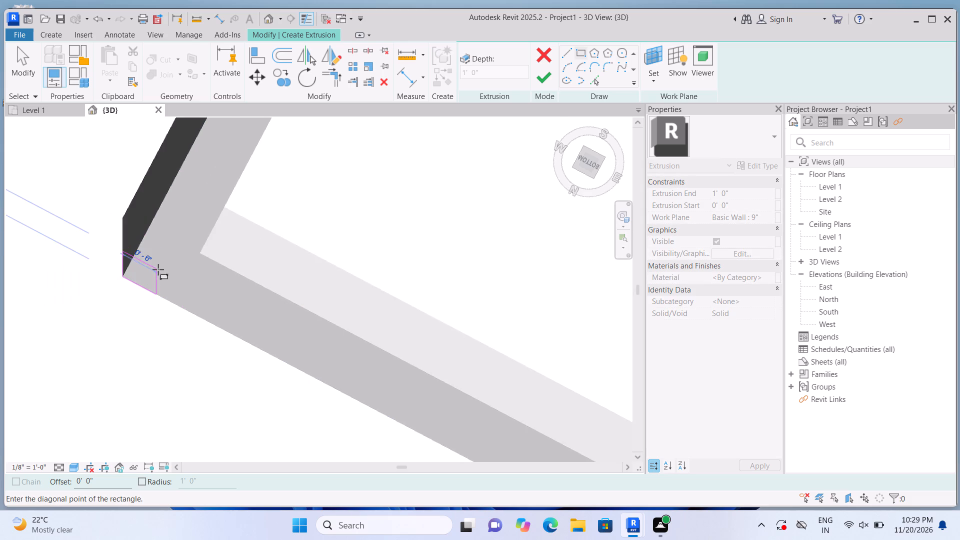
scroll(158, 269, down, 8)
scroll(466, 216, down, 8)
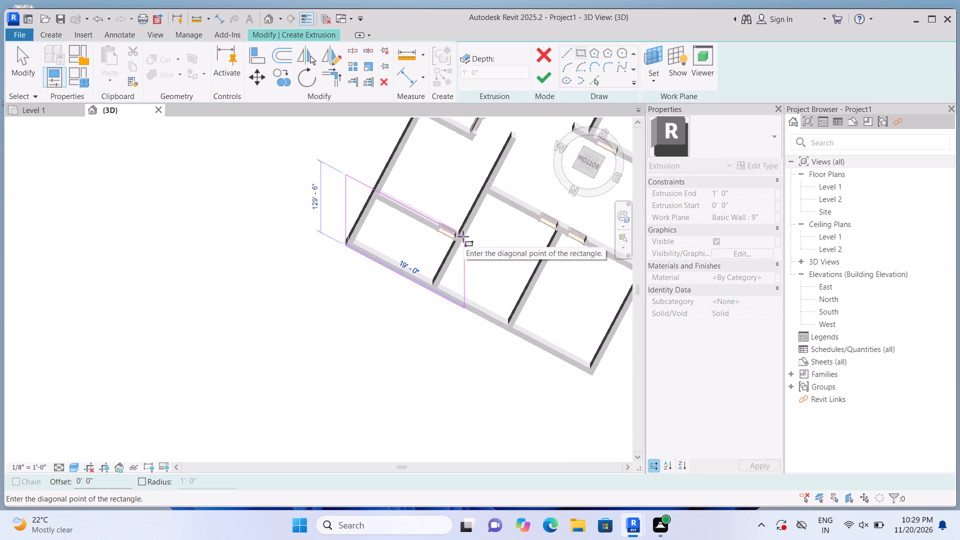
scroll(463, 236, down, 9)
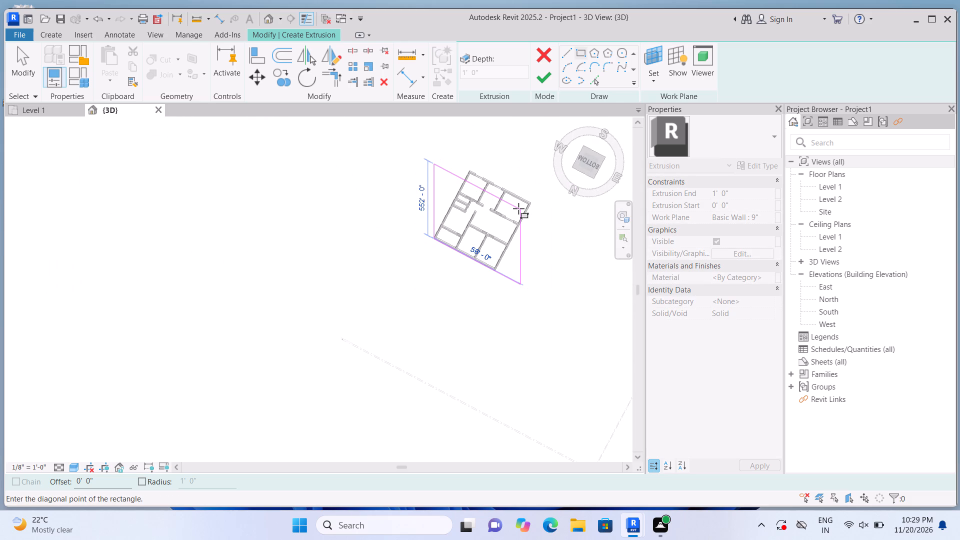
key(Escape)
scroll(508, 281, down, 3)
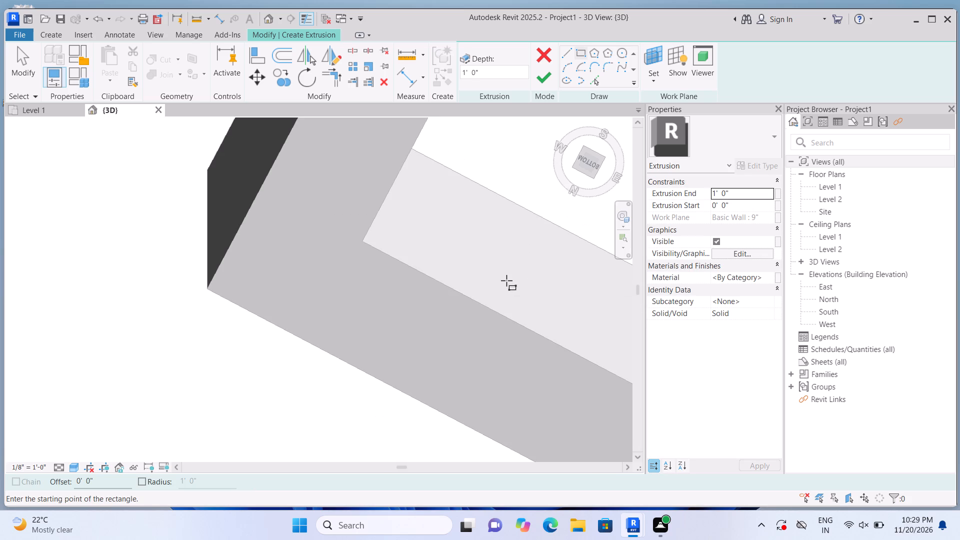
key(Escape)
Examine the building from the home view and from underneath, focusing on the wall bottoms around the northern rooms.
scroll(447, 290, down, 19)
scroll(446, 289, up, 1)
scroll(445, 289, down, 3)
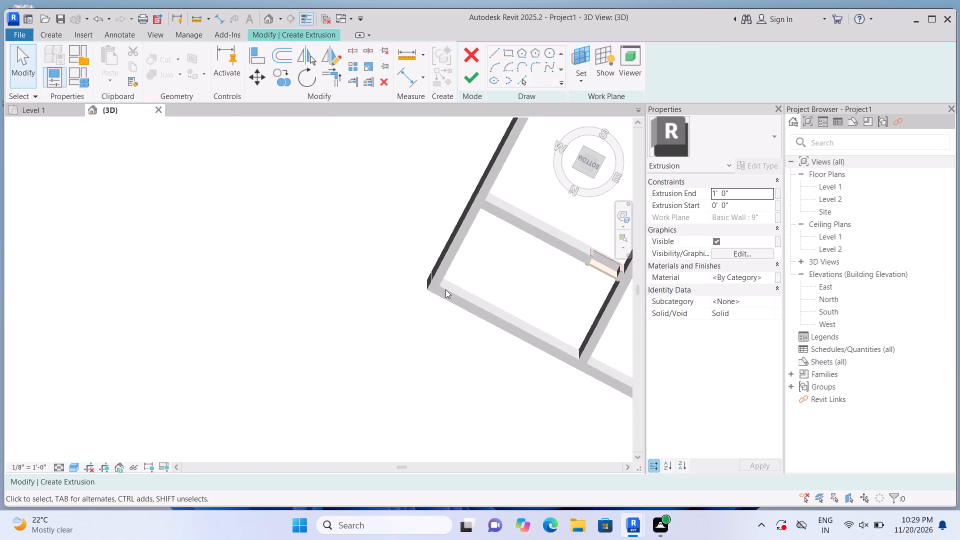
scroll(445, 289, down, 3)
scroll(445, 289, up, 1)
scroll(445, 290, down, 5)
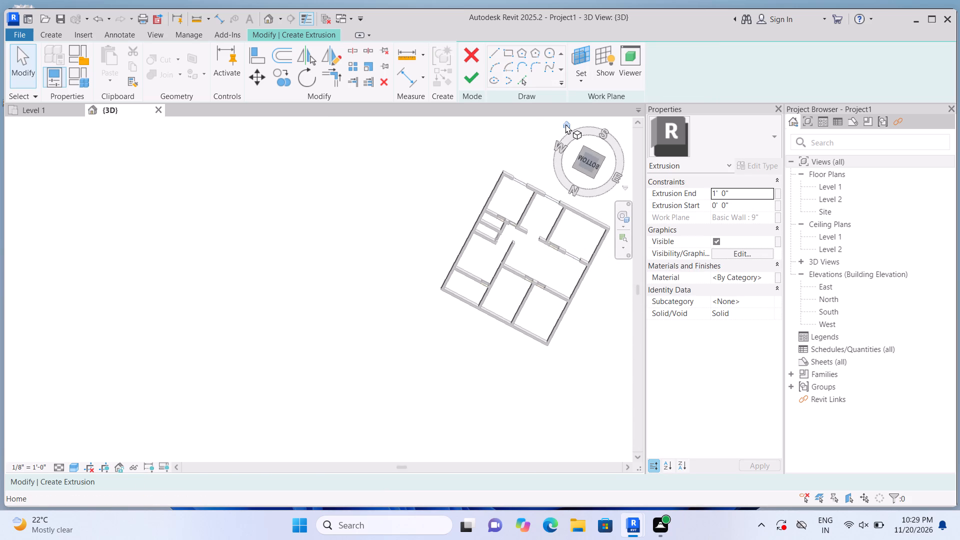
click(565, 124)
scroll(134, 256, up, 7)
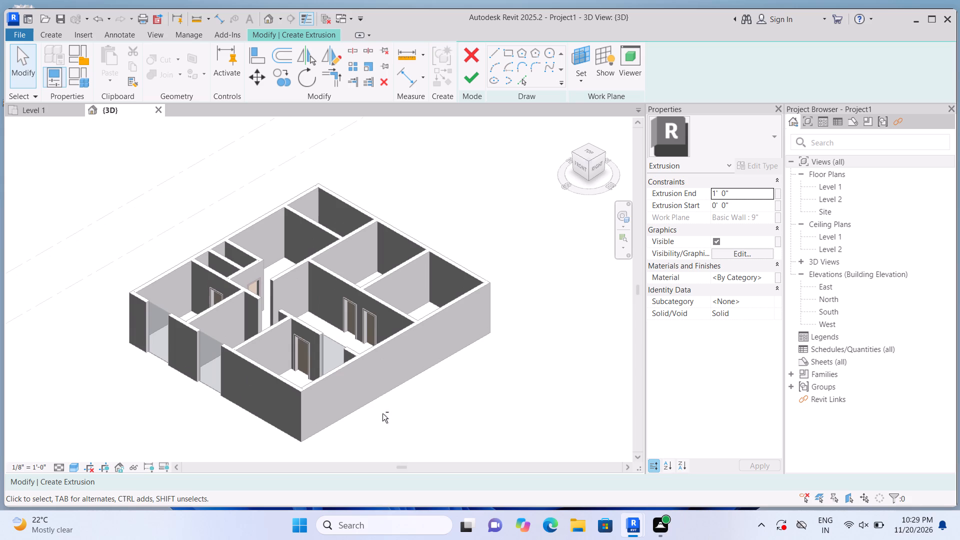
shift+middle_drag(392, 385, 441, 67)
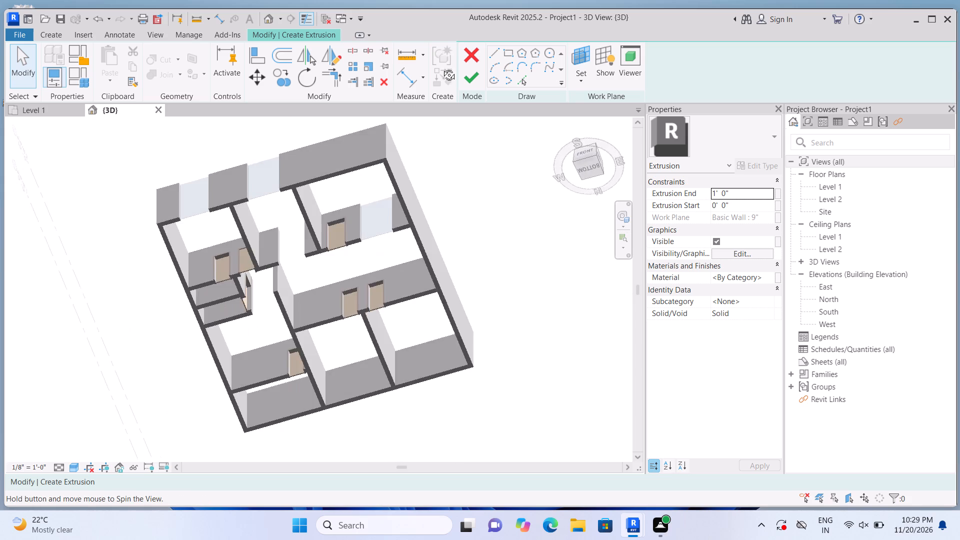
shift+middle_drag(441, 67, 432, 82)
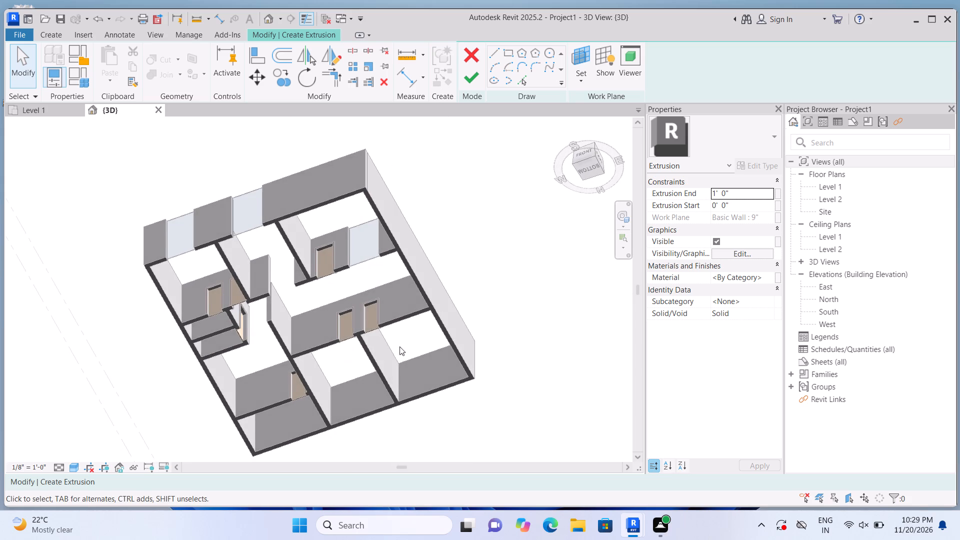
scroll(290, 442, up, 2)
middle_drag(273, 417, 274, 391)
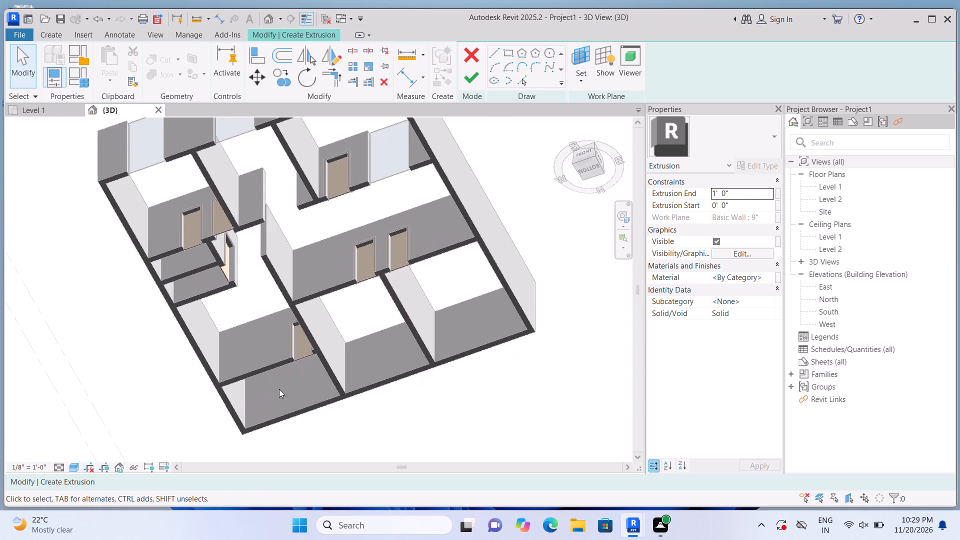
scroll(302, 419, up, 3)
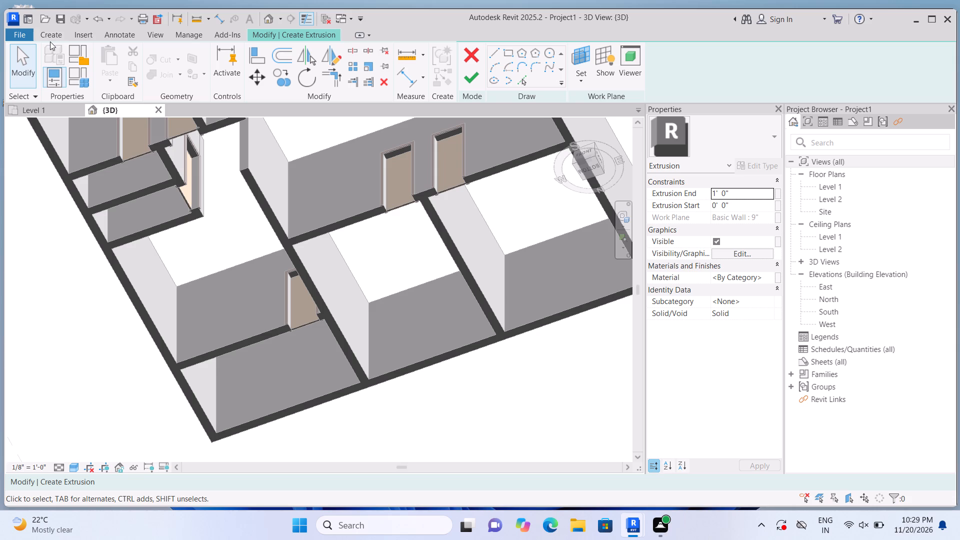
Set the extrusion's work plane by picking the bottom face of the 9" exterior wall at the building's northwest corner.
click(51, 40)
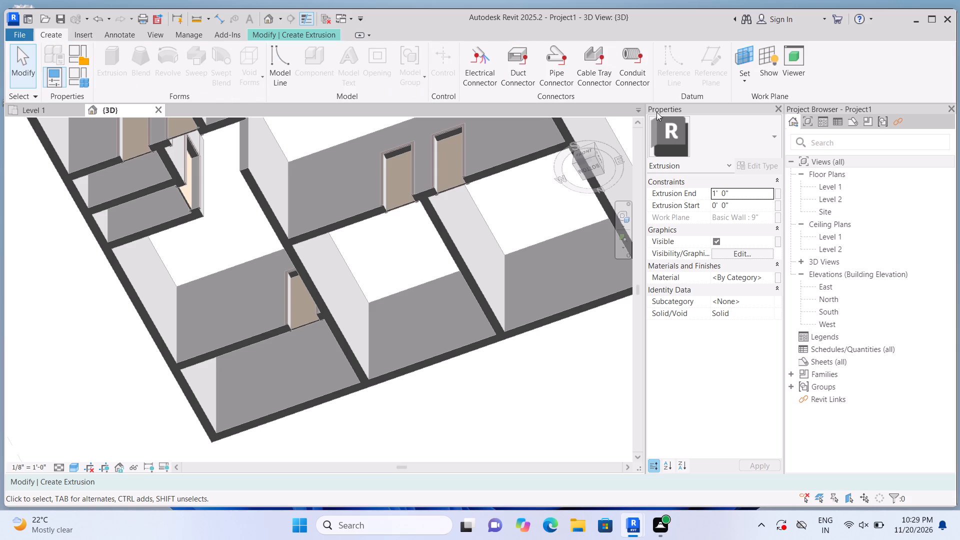
click(753, 76)
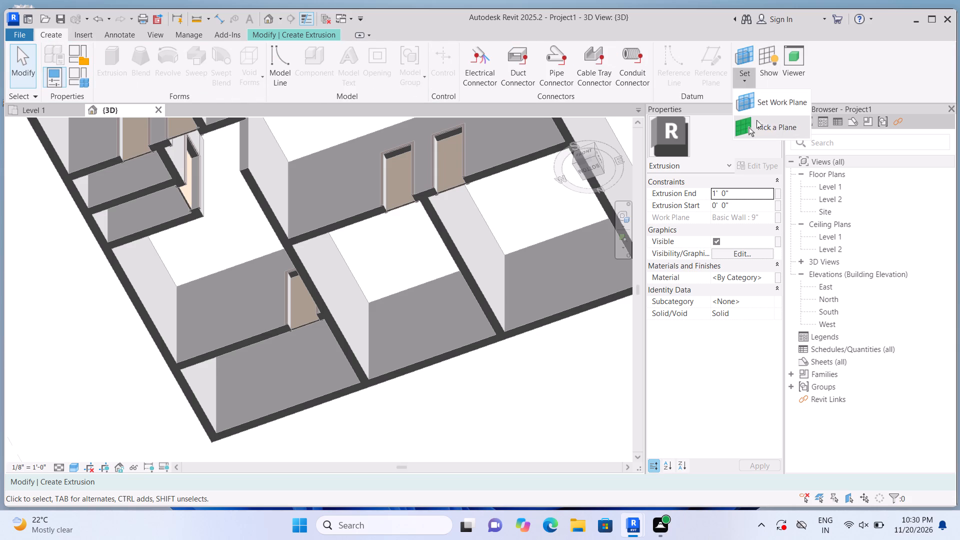
click(756, 123)
scroll(198, 461, up, 6)
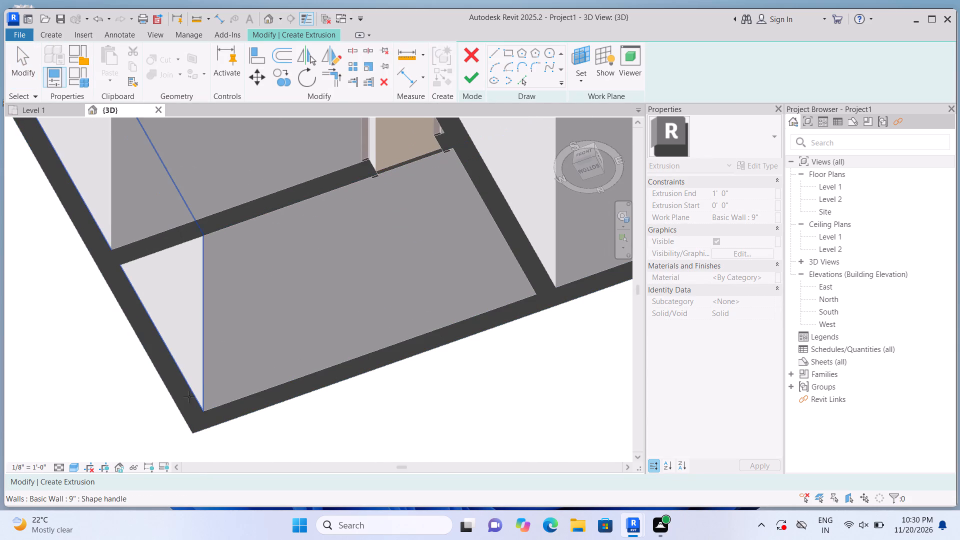
double_click(189, 413)
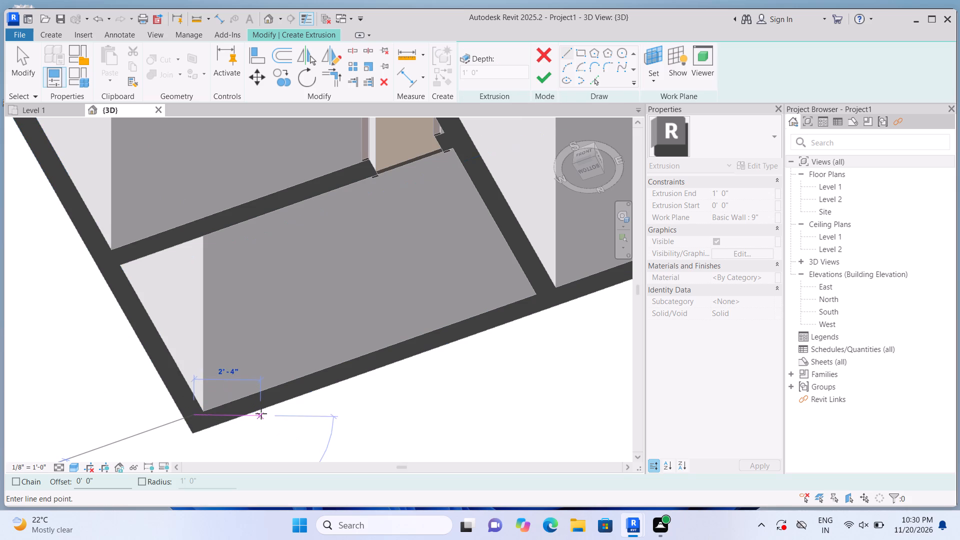
key(Escape)
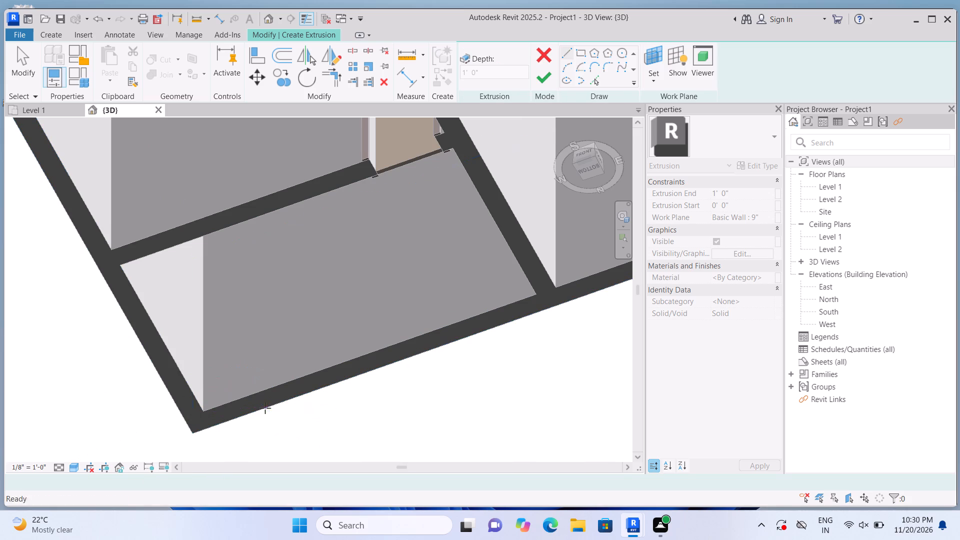
Sketch a rectangular profile from the building's northwest outer corner to its southeast outer corner and finish it as a 1'-0" deep extrusion.
drag(581, 55, 586, 54)
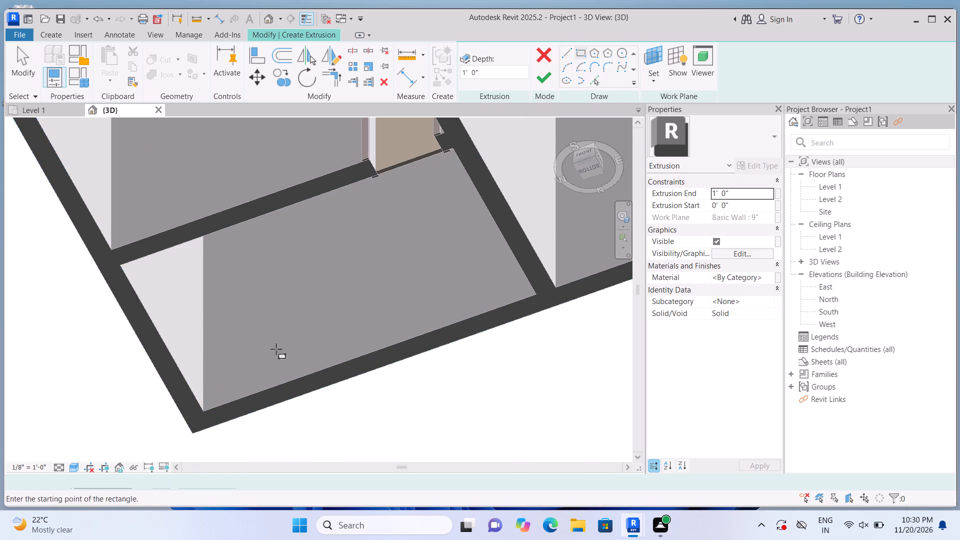
click(195, 429)
scroll(327, 273, down, 5)
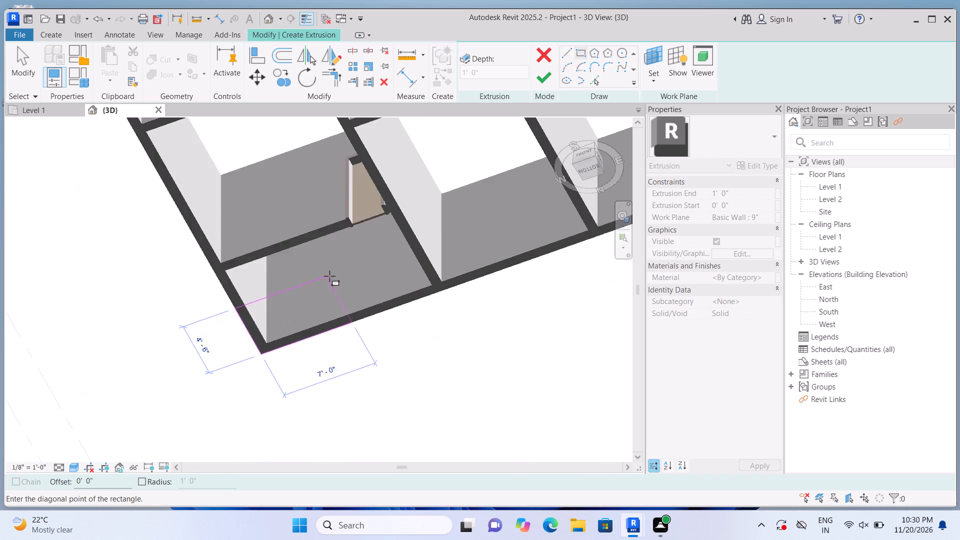
scroll(329, 276, down, 15)
scroll(355, 205, up, 8)
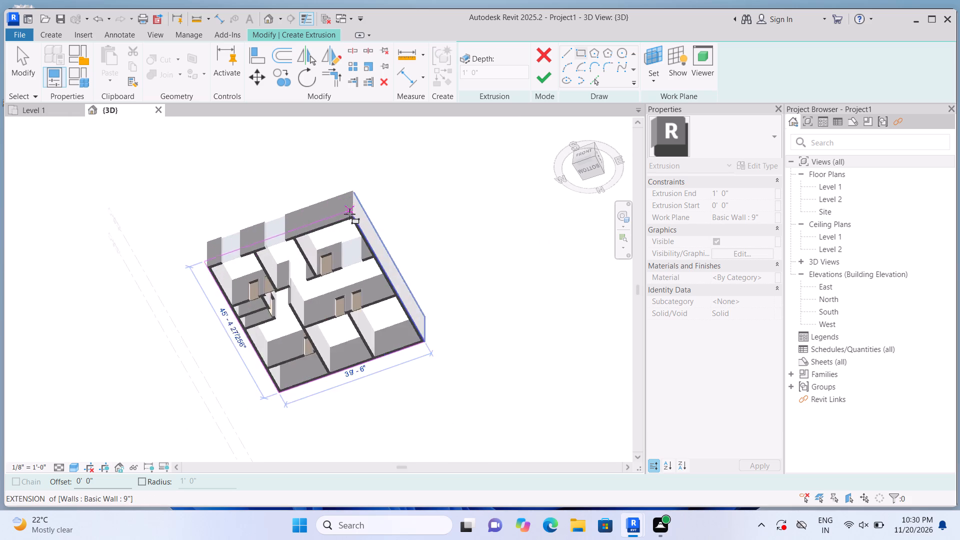
scroll(349, 214, up, 10)
click(371, 203)
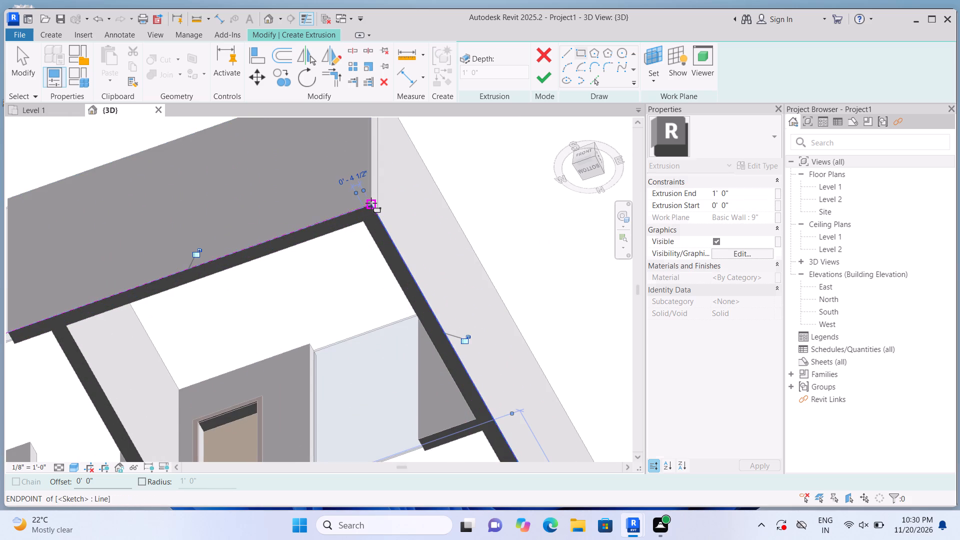
click(538, 80)
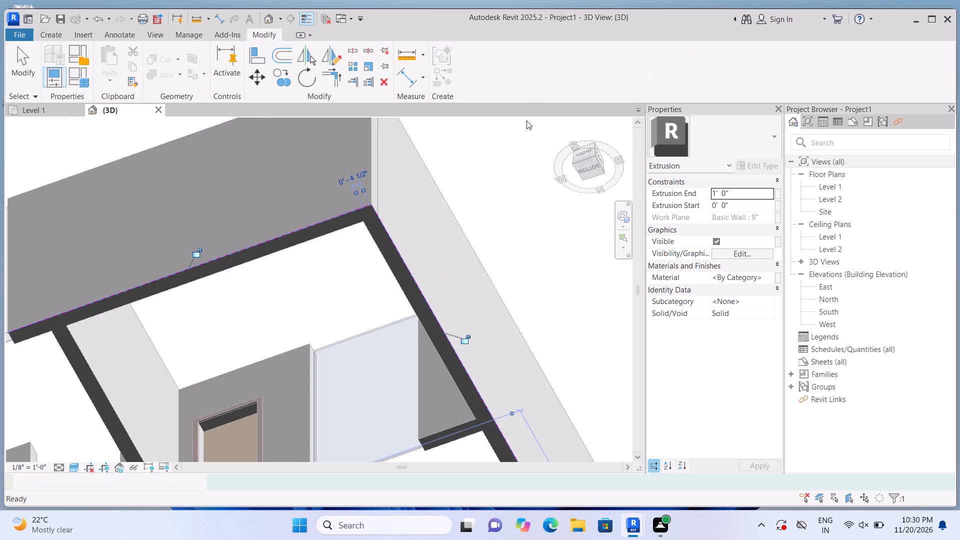
Stretch the base extrusion outward beyond the east and south exterior walls using its shape handles.
click(564, 124)
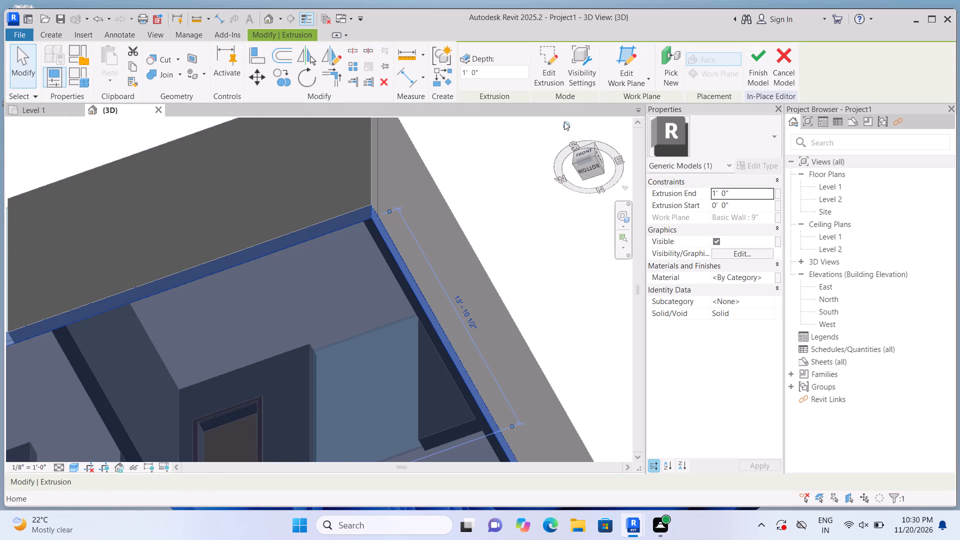
key(Escape)
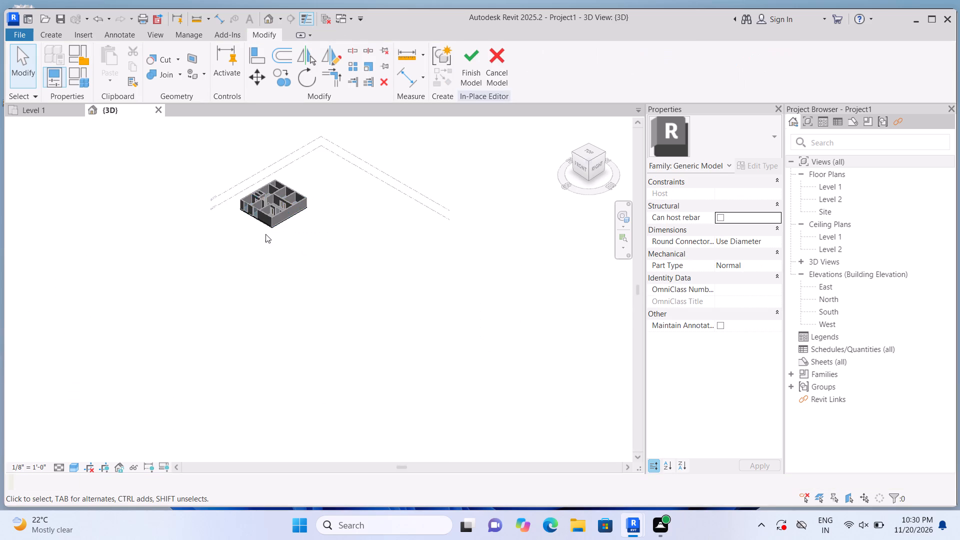
scroll(266, 231, up, 14)
click(348, 289)
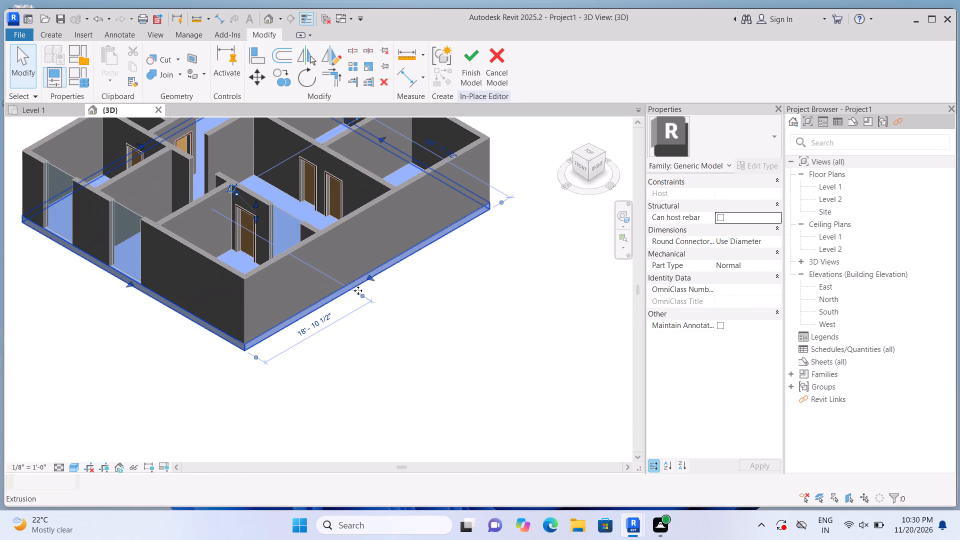
drag(371, 277, 399, 301)
click(399, 301)
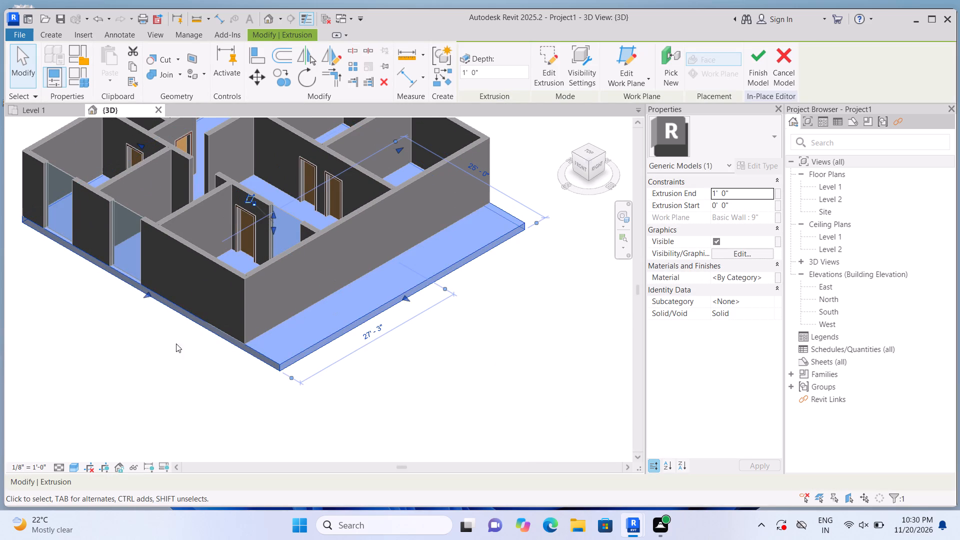
drag(149, 293, 126, 330)
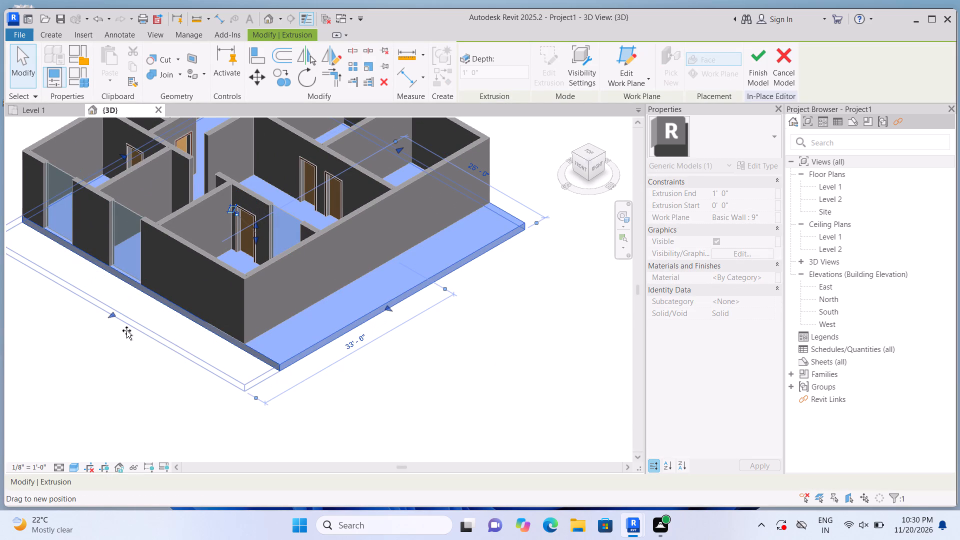
drag(126, 330, 126, 331)
Stretch the base extrusion outward beyond the west and north exterior walls as well.
scroll(331, 331, down, 2)
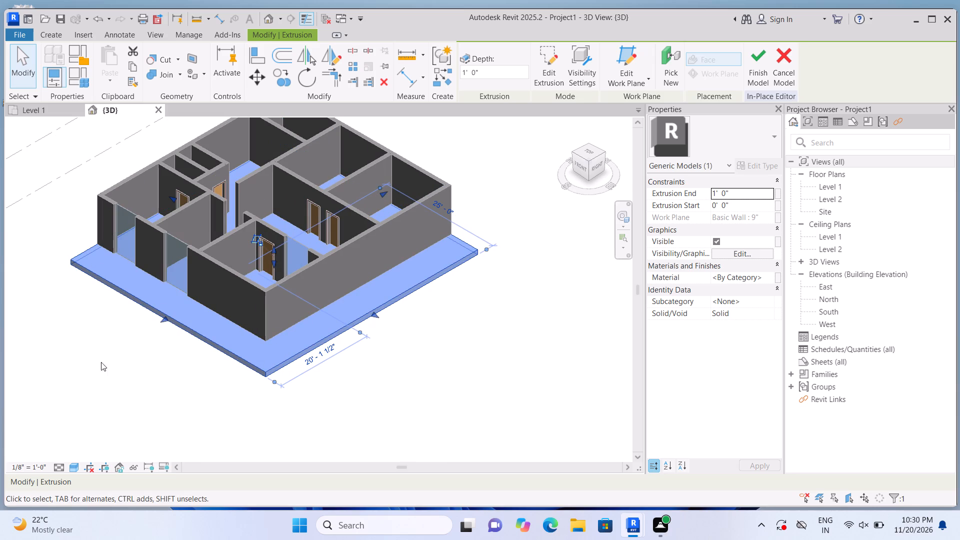
shift+middle_drag(112, 360, 298, 374)
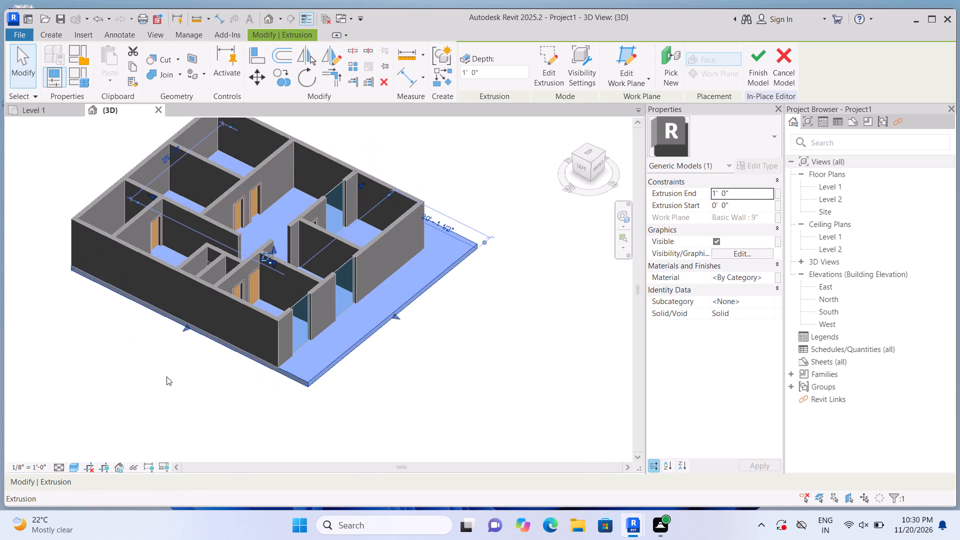
scroll(158, 366, up, 2)
drag(193, 314, 175, 353)
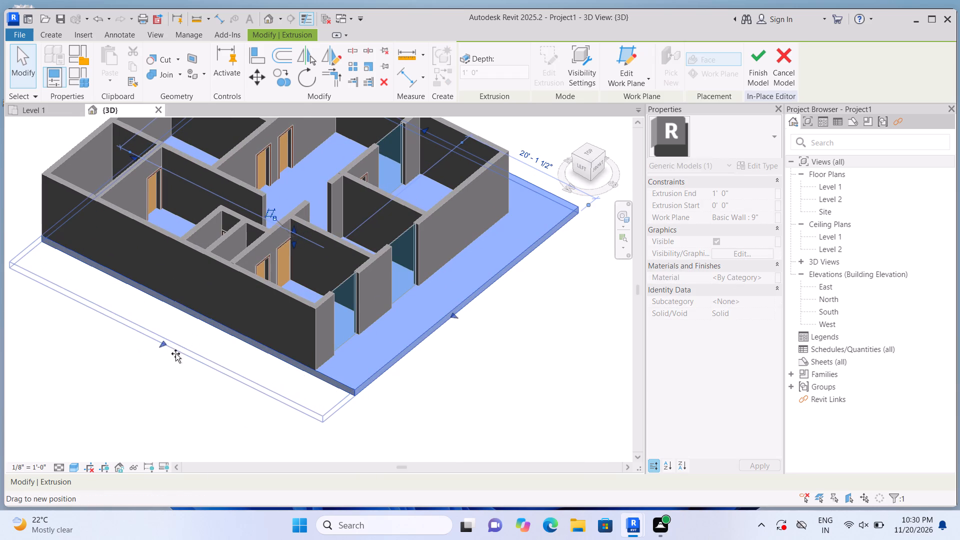
drag(175, 353, 175, 354)
shift+middle_drag(120, 407, 286, 411)
drag(161, 336, 136, 372)
click(136, 372)
click(108, 434)
scroll(174, 381, down, 5)
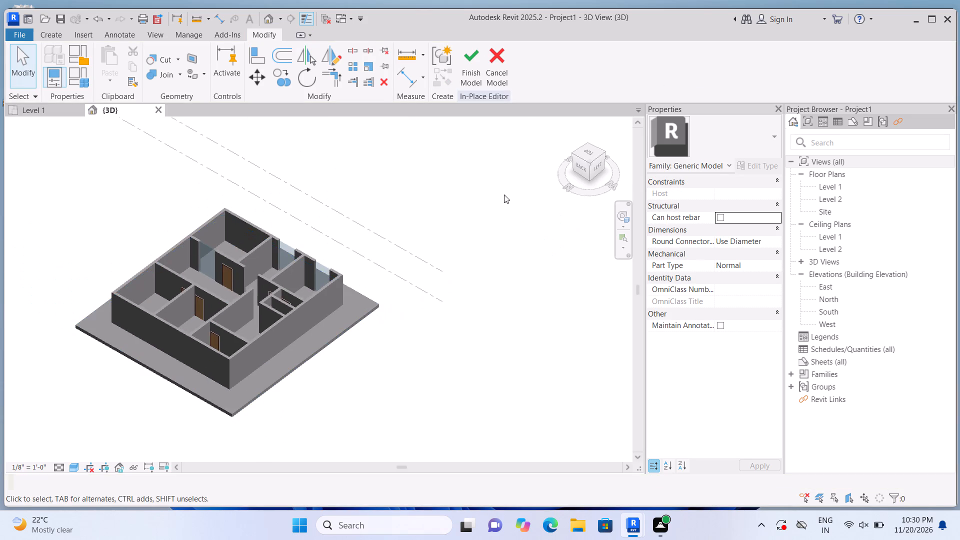
click(566, 124)
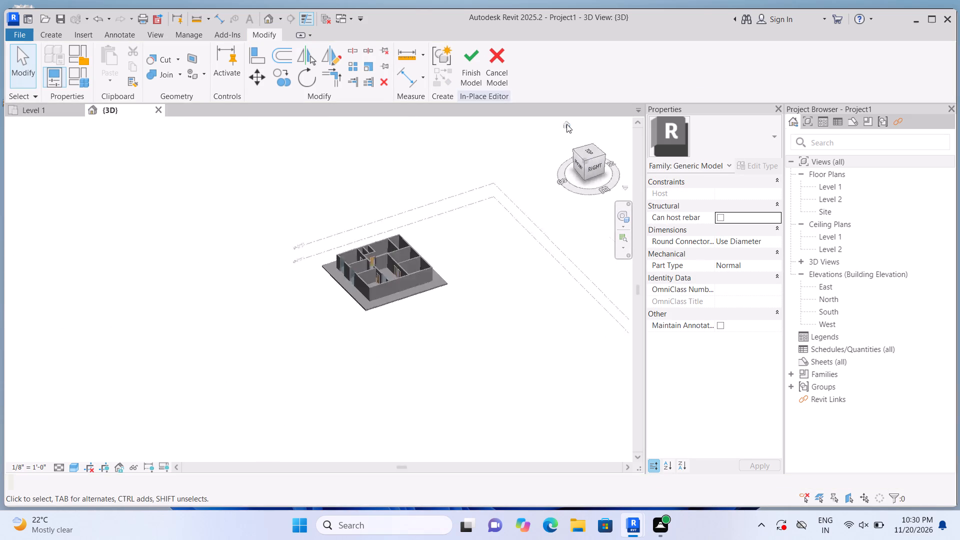
Open the Level 1 floor plan.
triple_click(811, 189)
click(811, 189)
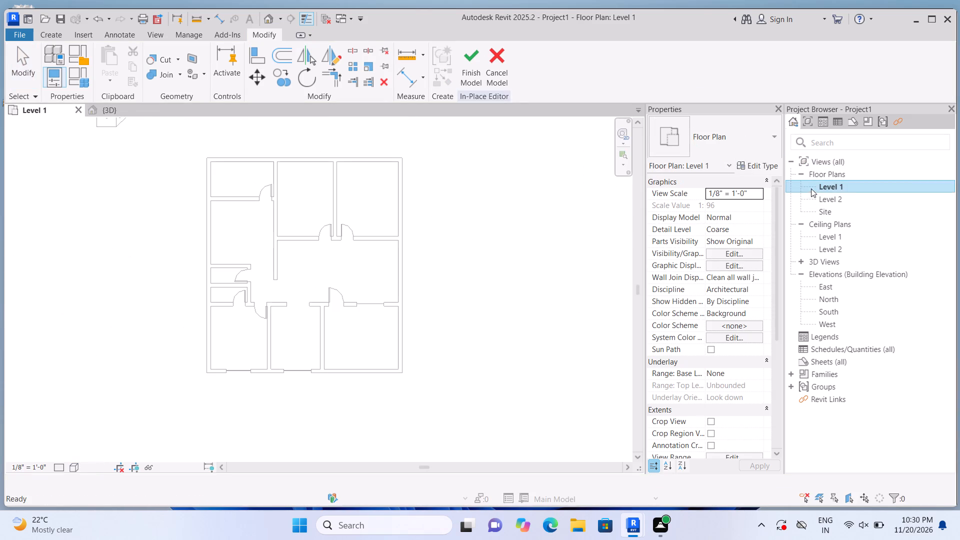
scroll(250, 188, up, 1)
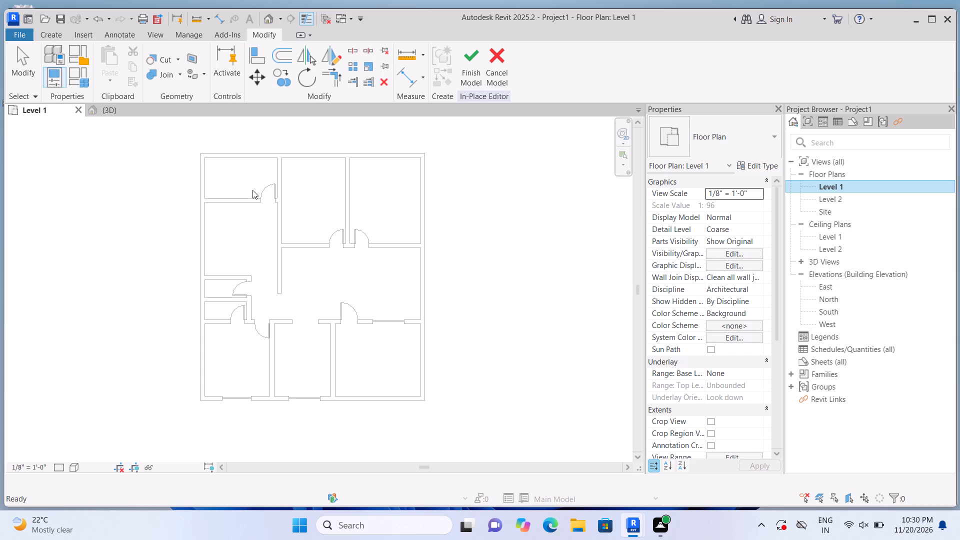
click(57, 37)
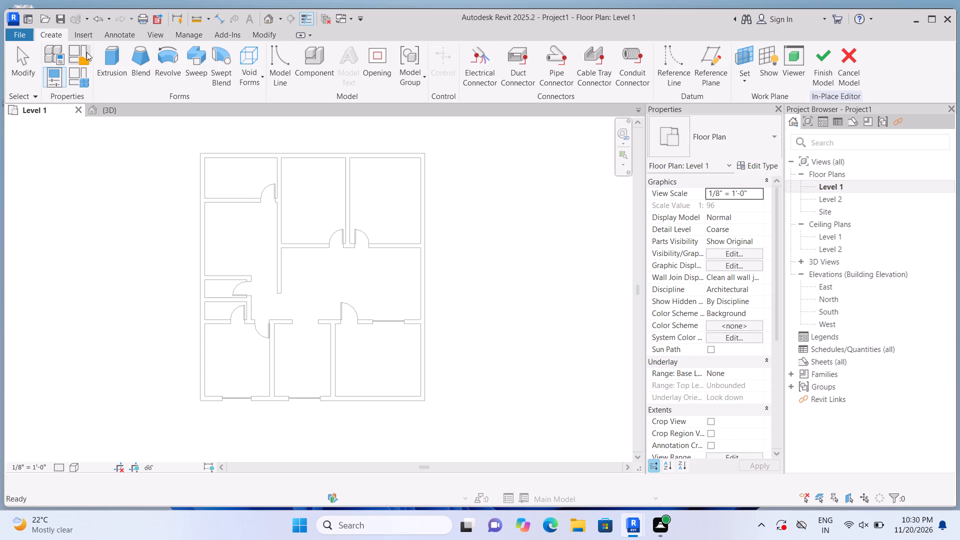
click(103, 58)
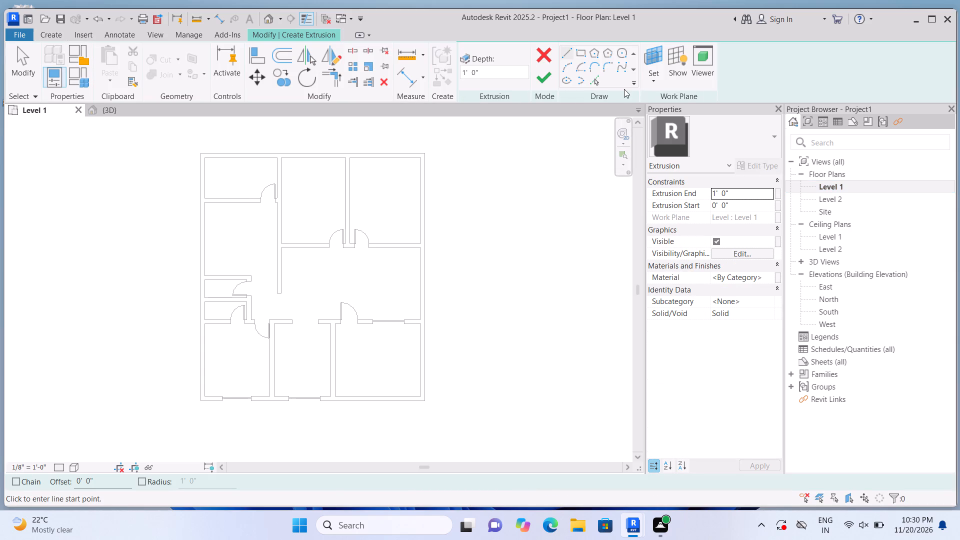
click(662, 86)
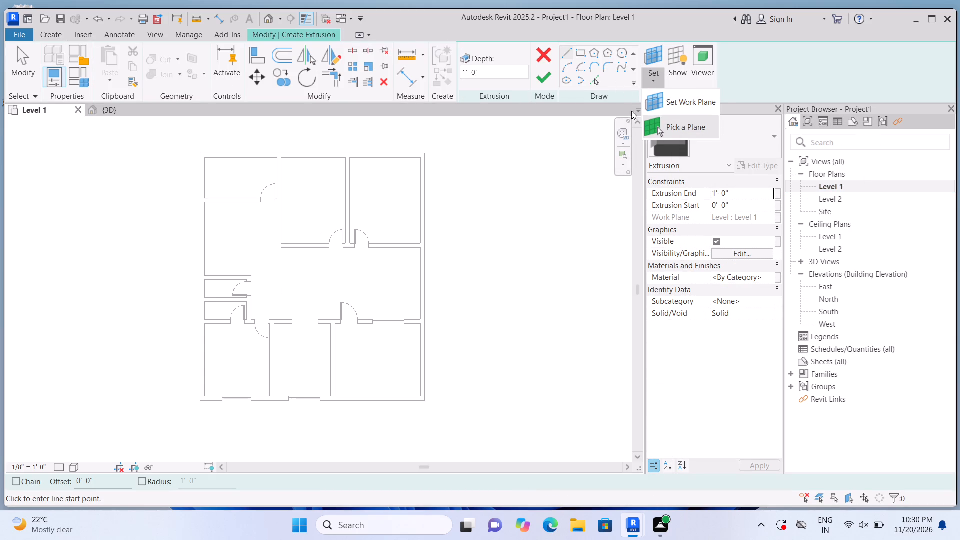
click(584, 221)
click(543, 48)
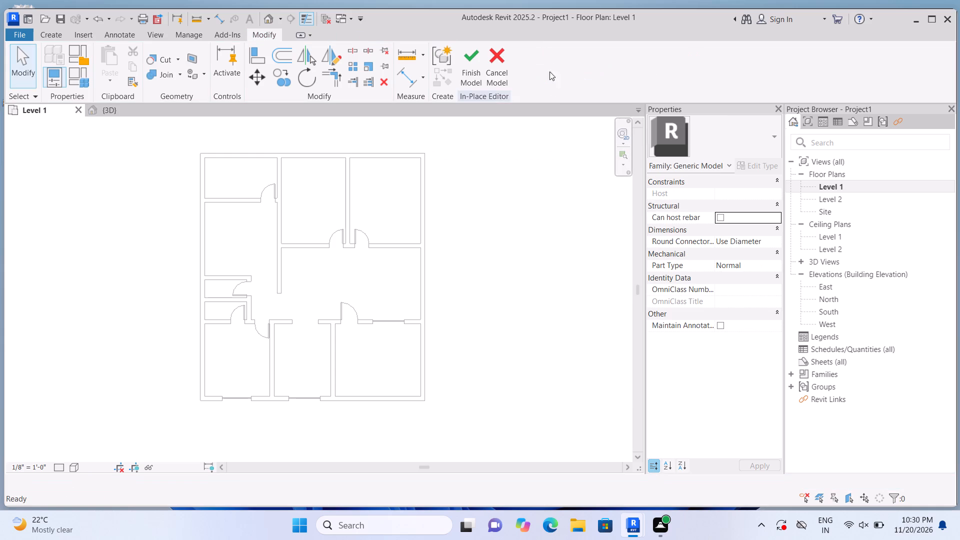
Finish the in-place generic model.
click(461, 74)
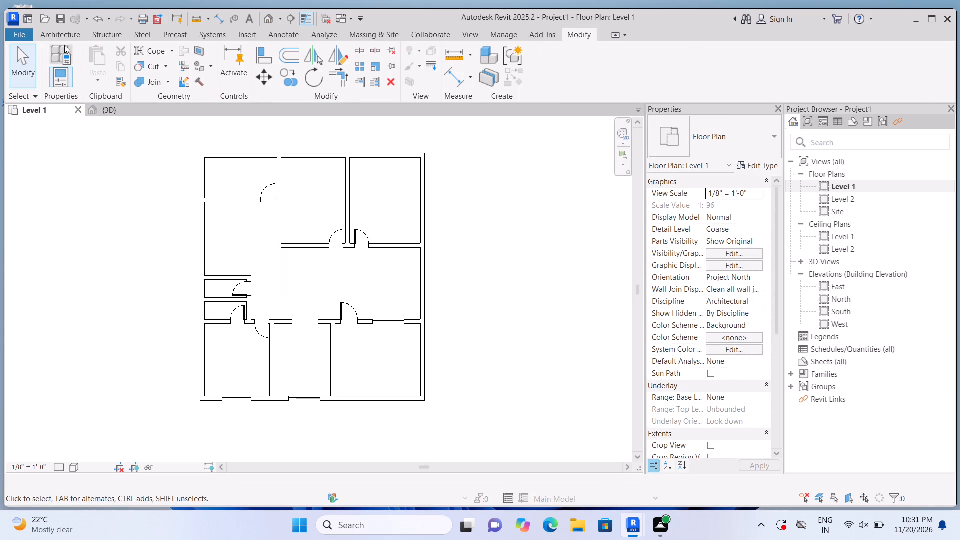
Draw a 7'-0" Curtain Wall 1 segment, 10'-0" high, along the east exterior wall of the large middle room.
click(69, 33)
click(57, 58)
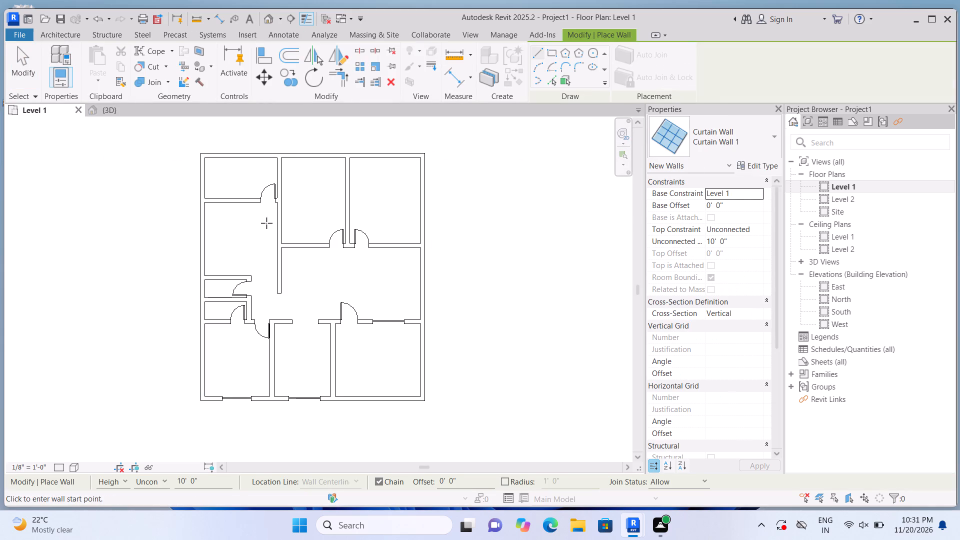
scroll(420, 305, up, 1)
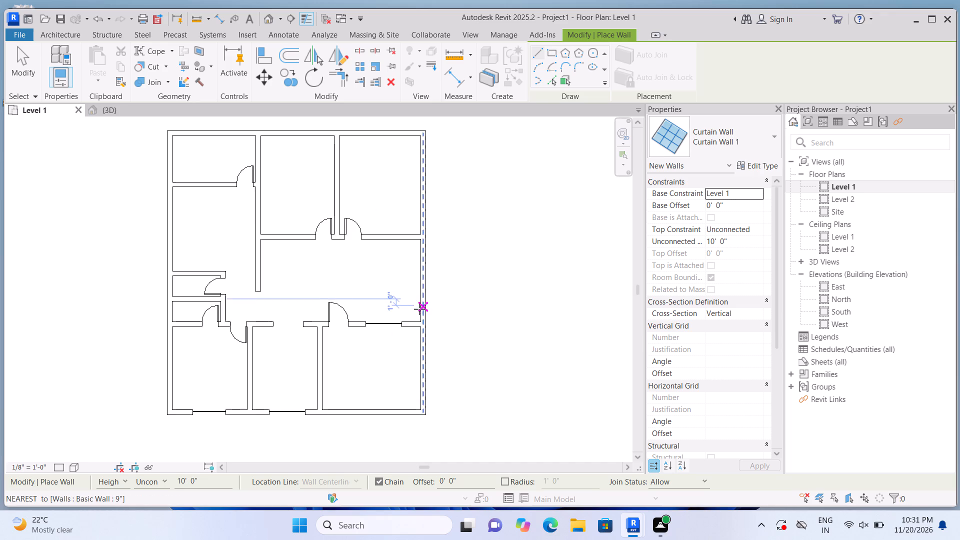
scroll(419, 309, up, 2)
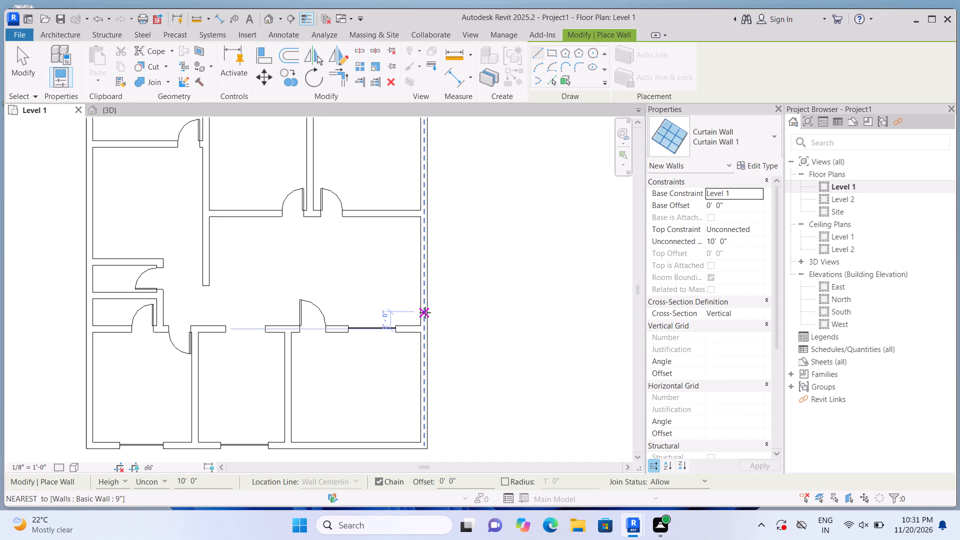
click(425, 312)
click(425, 251)
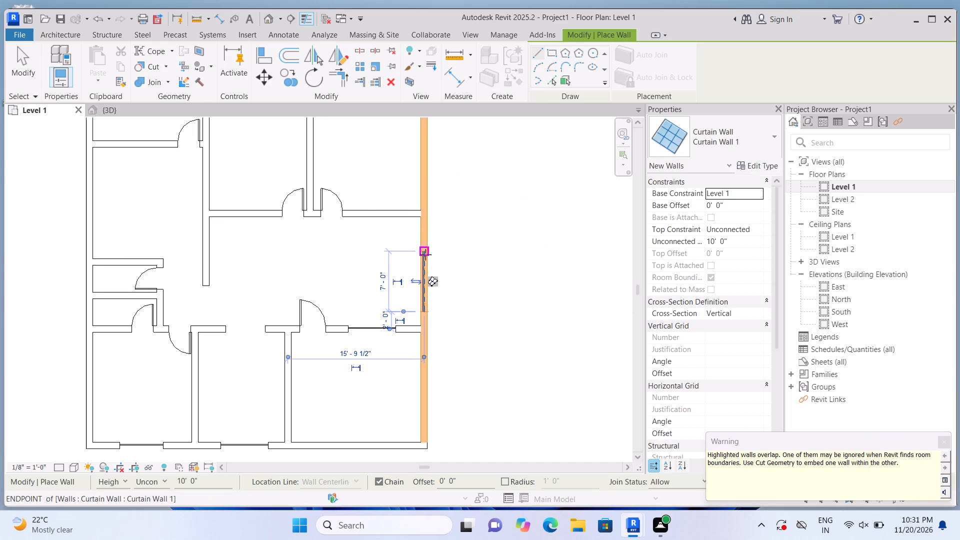
Cut the east exterior wall with the curtain wall segment to embed it using Cut Geometry.
click(168, 68)
click(173, 82)
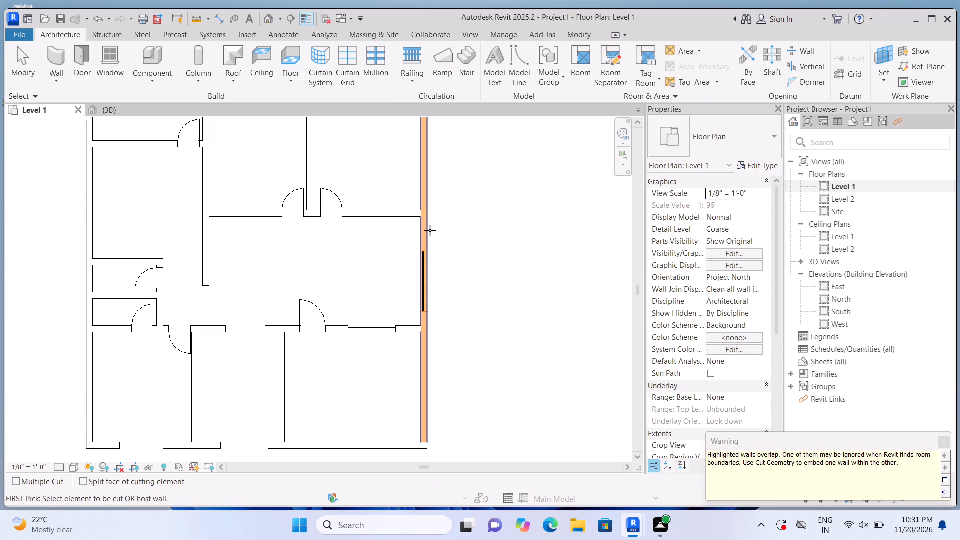
click(430, 230)
click(422, 281)
Draw an 8'-0" Curtain Wall 1 segment along the northeast room's east exterior wall and embed it using Cut Geometry.
scroll(458, 287, down, 4)
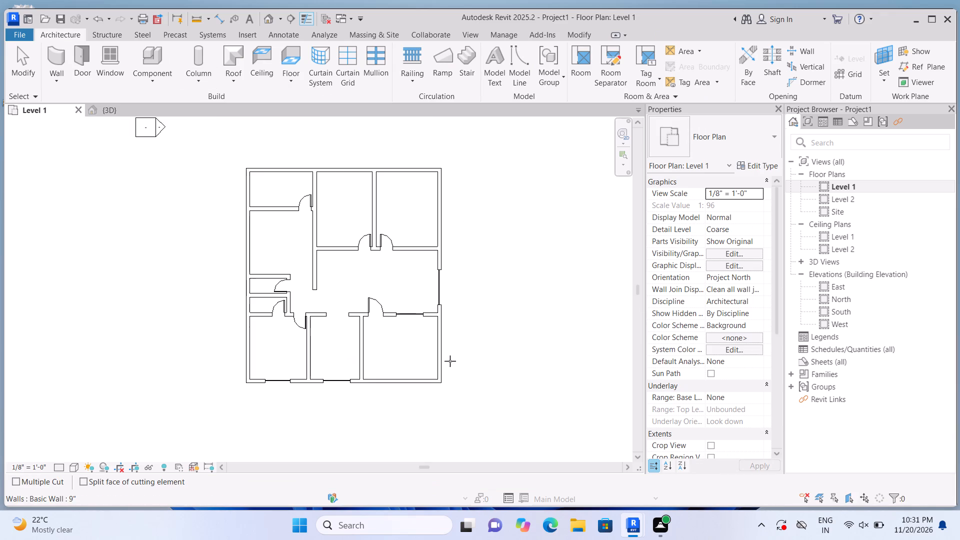
click(62, 64)
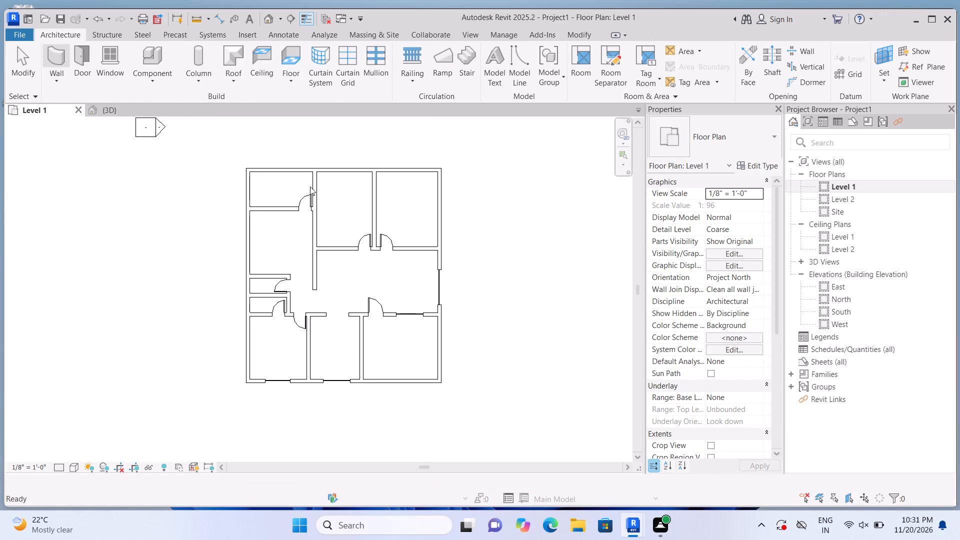
scroll(450, 187, up, 4)
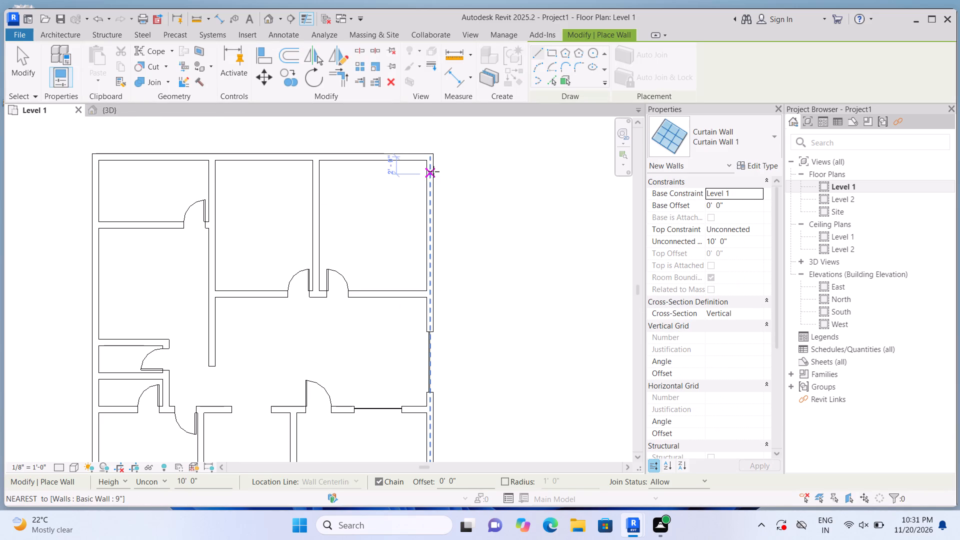
click(435, 171)
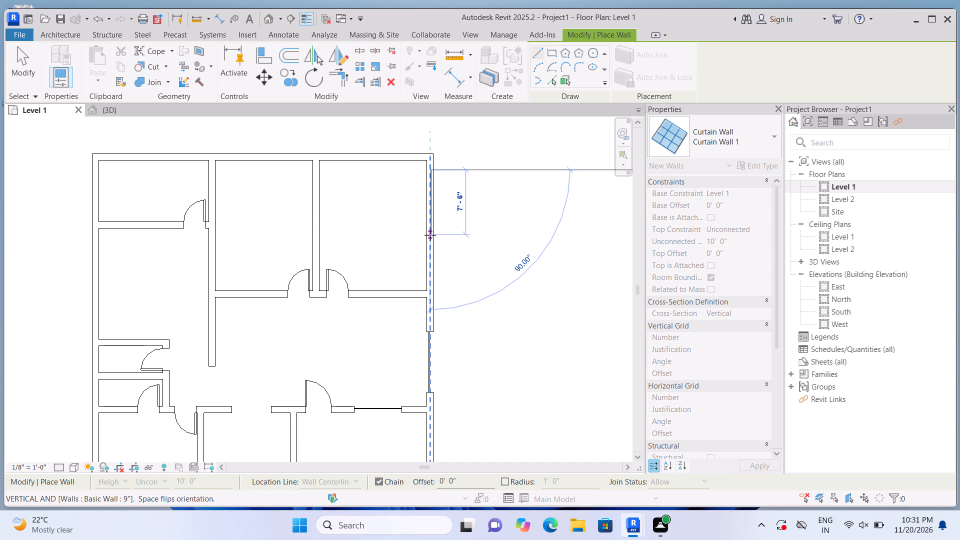
click(430, 239)
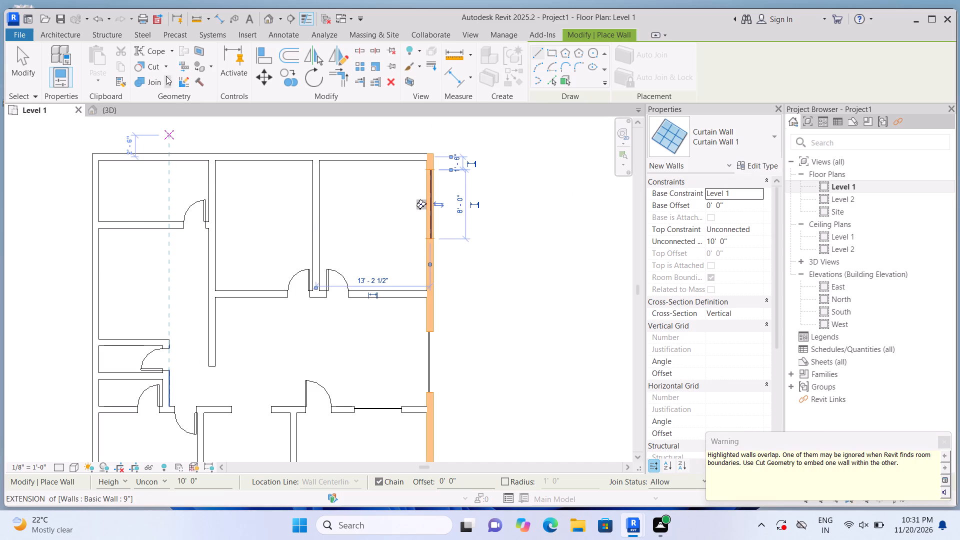
click(166, 70)
click(173, 94)
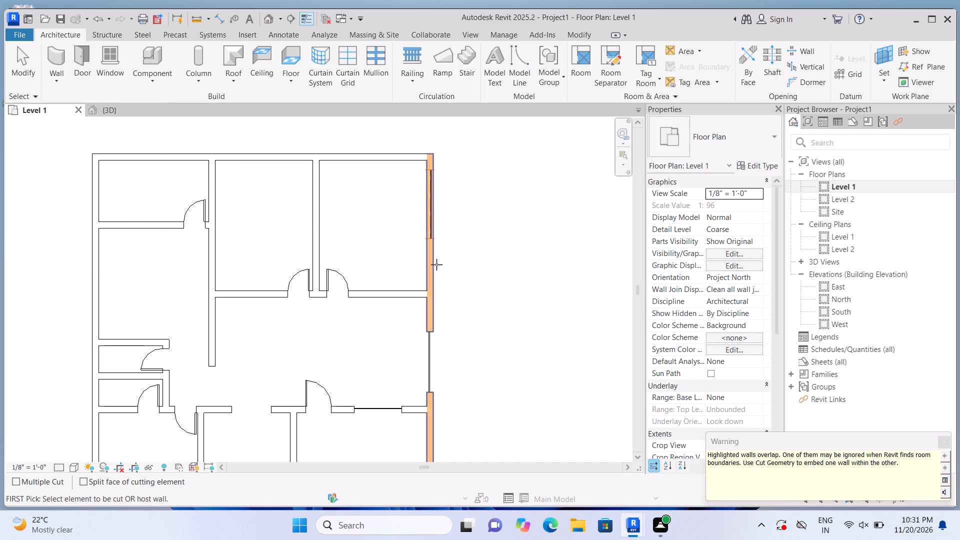
click(436, 264)
click(434, 222)
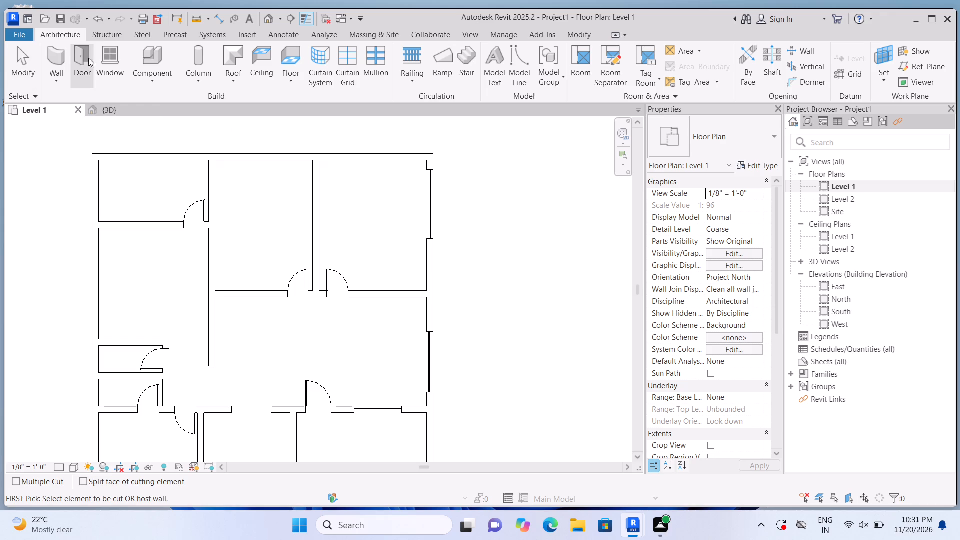
Draw a Curtain Wall 1 segment along the northeast room's north exterior wall and embed it using Cut Geometry.
click(60, 62)
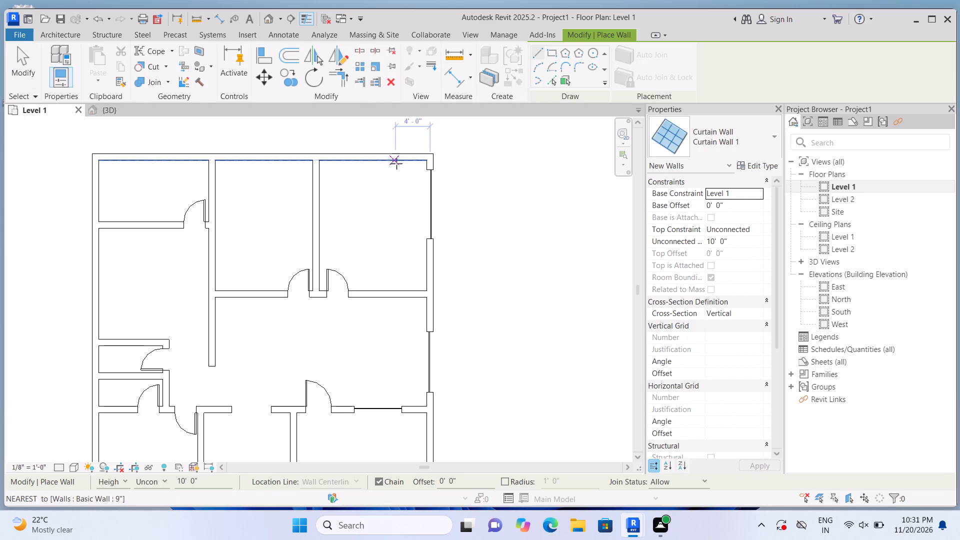
click(416, 160)
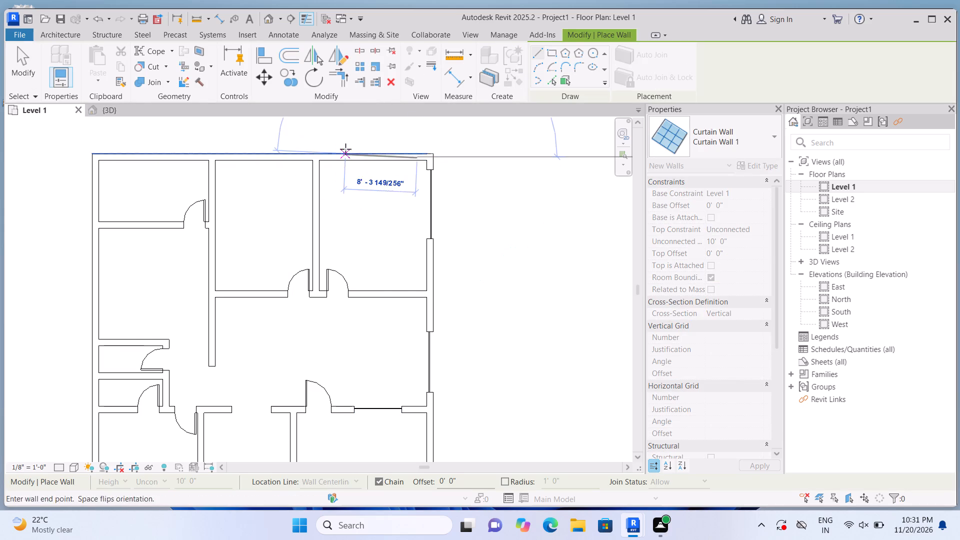
double_click(351, 156)
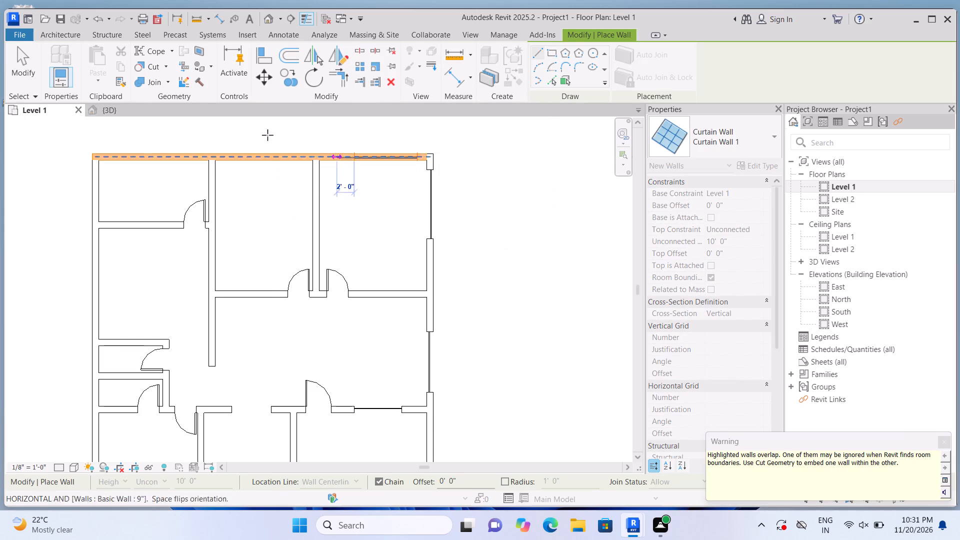
click(169, 63)
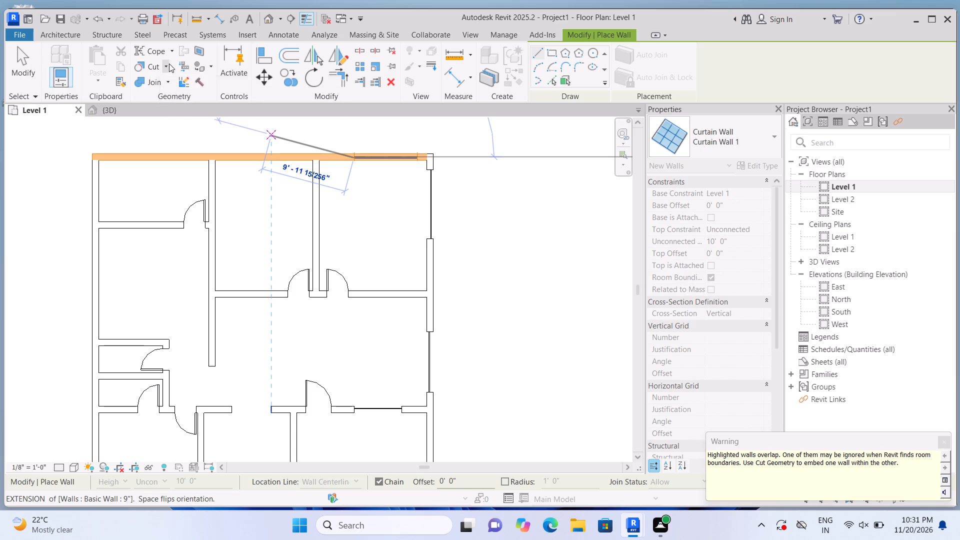
click(177, 81)
click(339, 165)
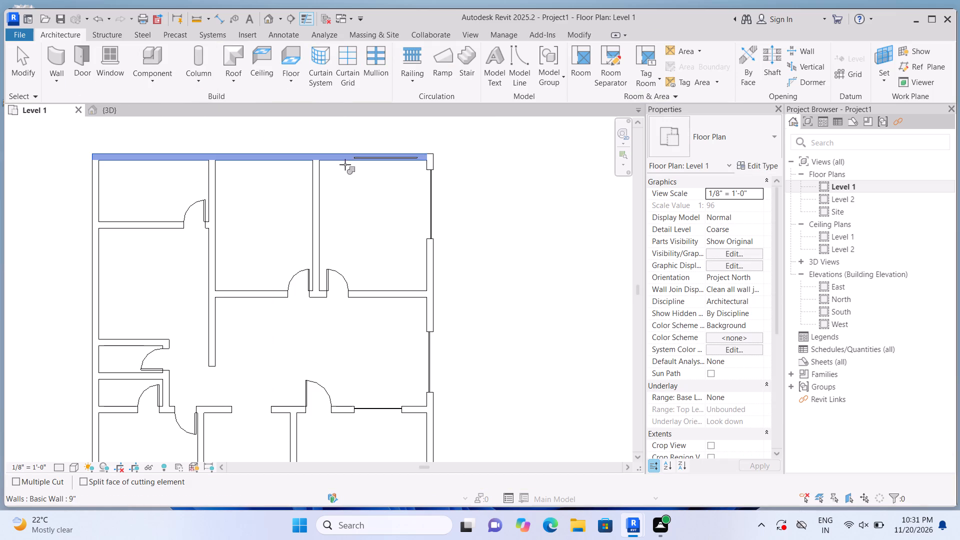
click(366, 156)
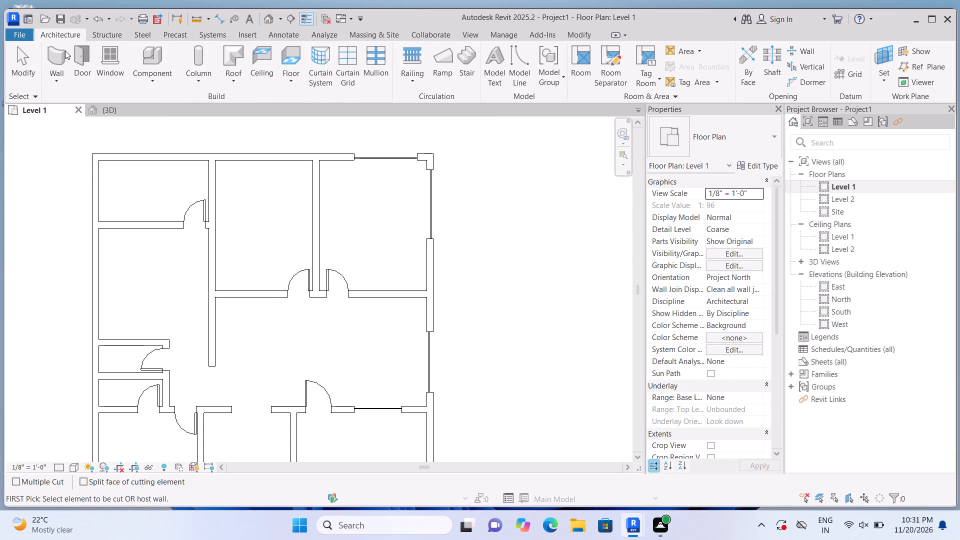
Draw a Curtain Wall 1 segment along the northwest room's north exterior wall, starting 2'-0" from the west wall, and embed it using Cut Geometry.
click(50, 60)
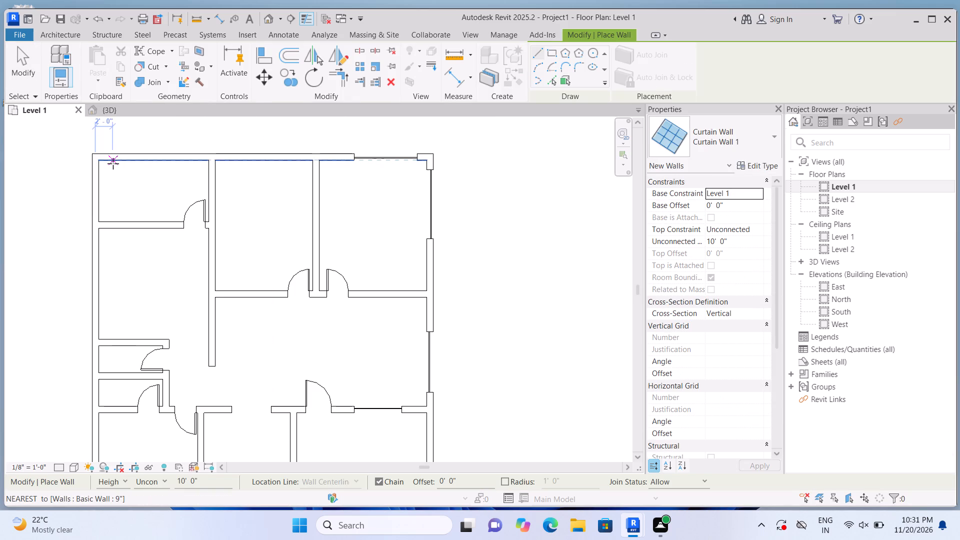
click(111, 160)
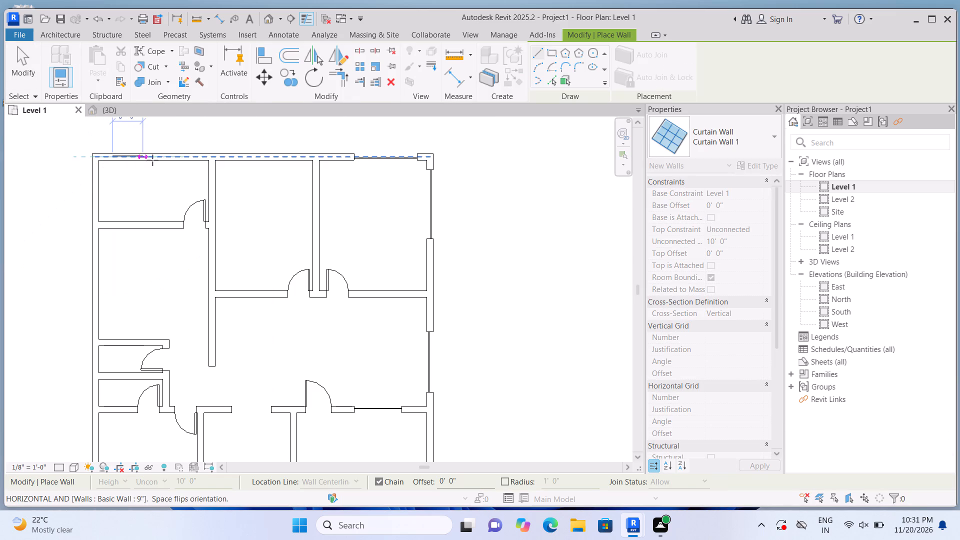
click(167, 160)
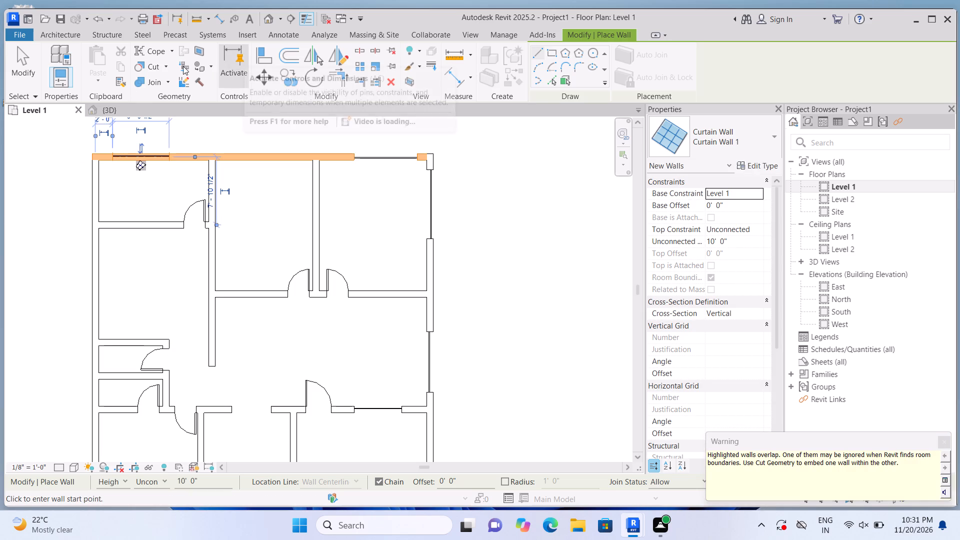
click(168, 63)
click(171, 85)
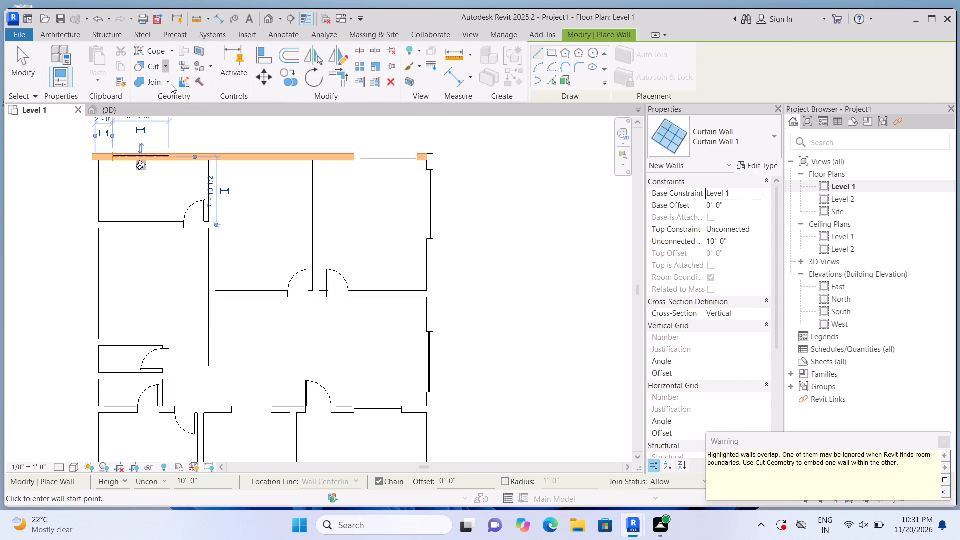
click(187, 155)
click(143, 154)
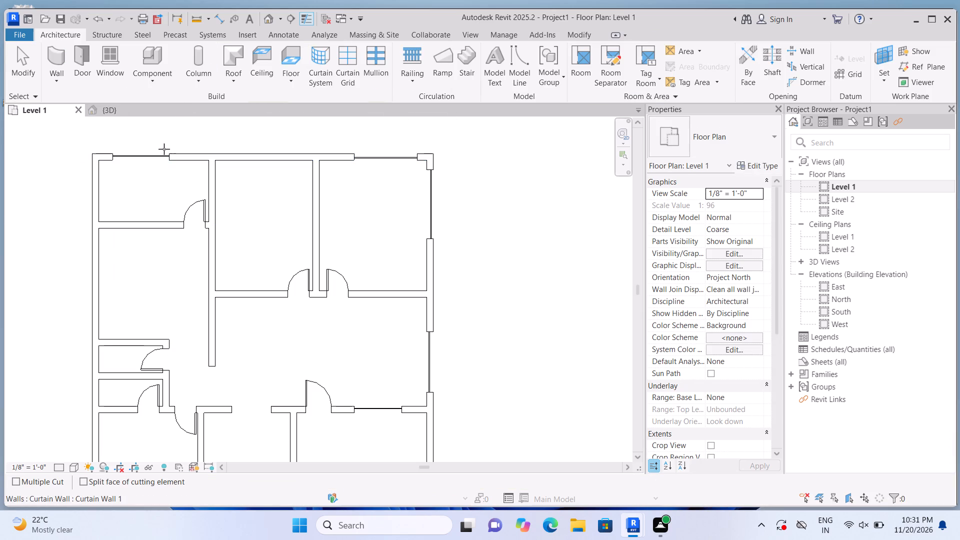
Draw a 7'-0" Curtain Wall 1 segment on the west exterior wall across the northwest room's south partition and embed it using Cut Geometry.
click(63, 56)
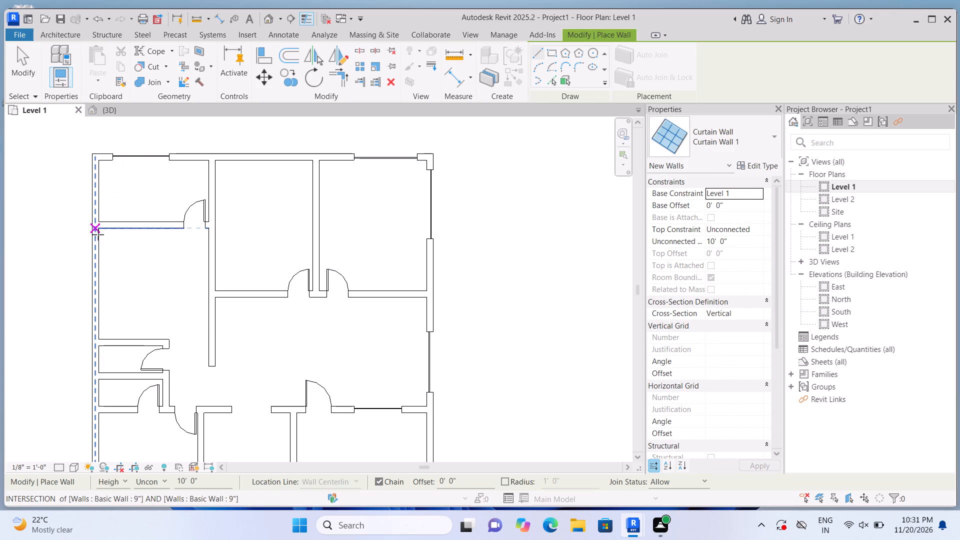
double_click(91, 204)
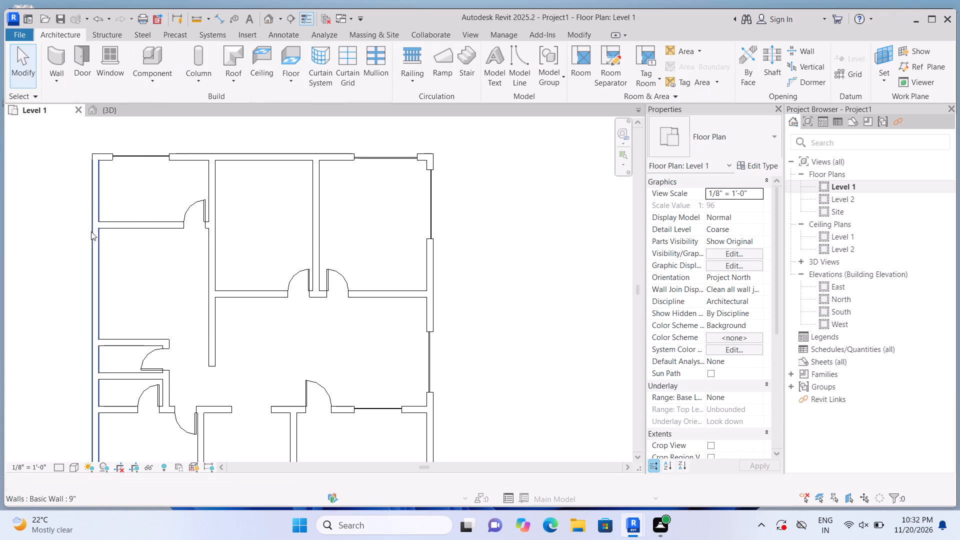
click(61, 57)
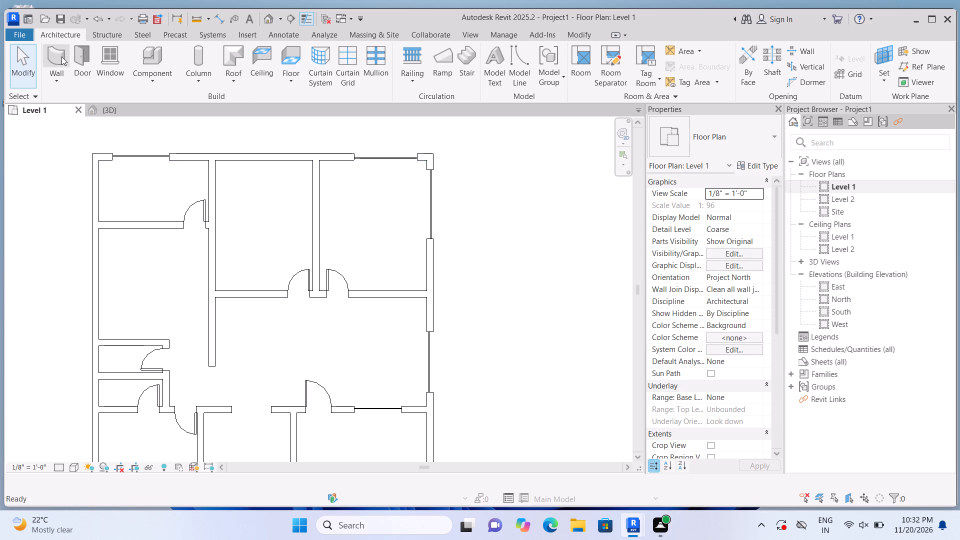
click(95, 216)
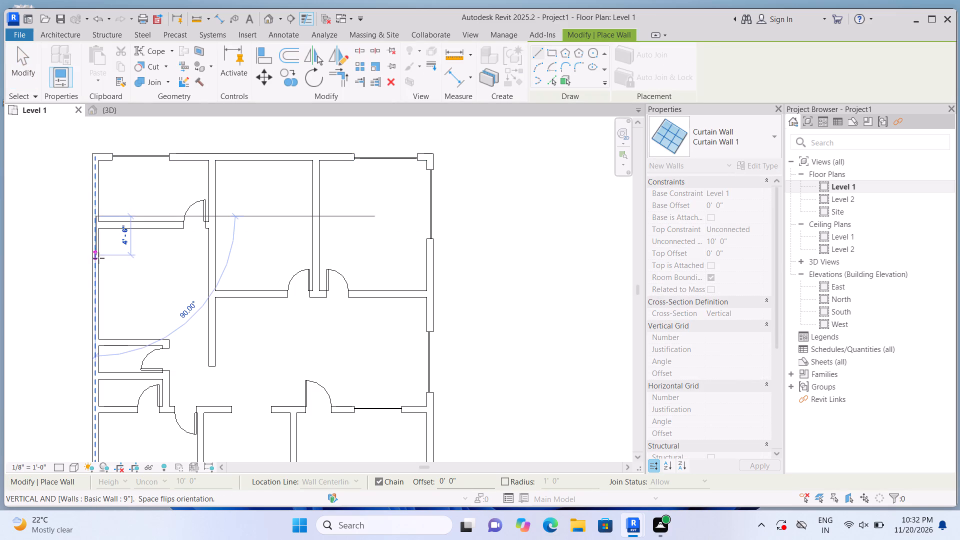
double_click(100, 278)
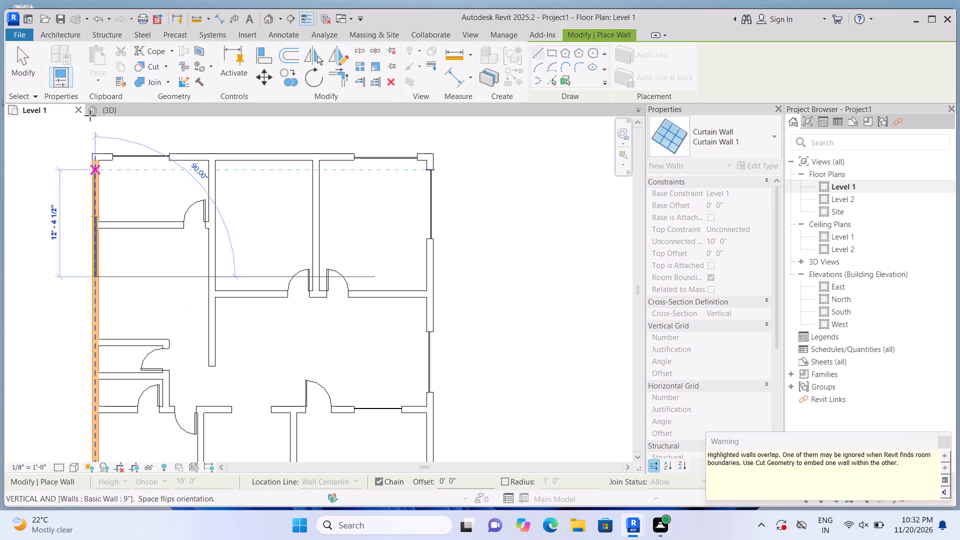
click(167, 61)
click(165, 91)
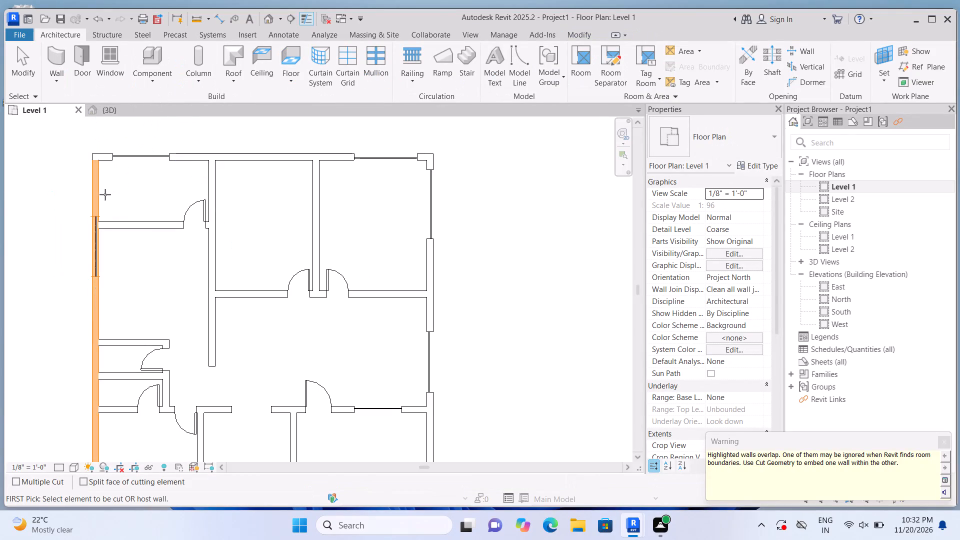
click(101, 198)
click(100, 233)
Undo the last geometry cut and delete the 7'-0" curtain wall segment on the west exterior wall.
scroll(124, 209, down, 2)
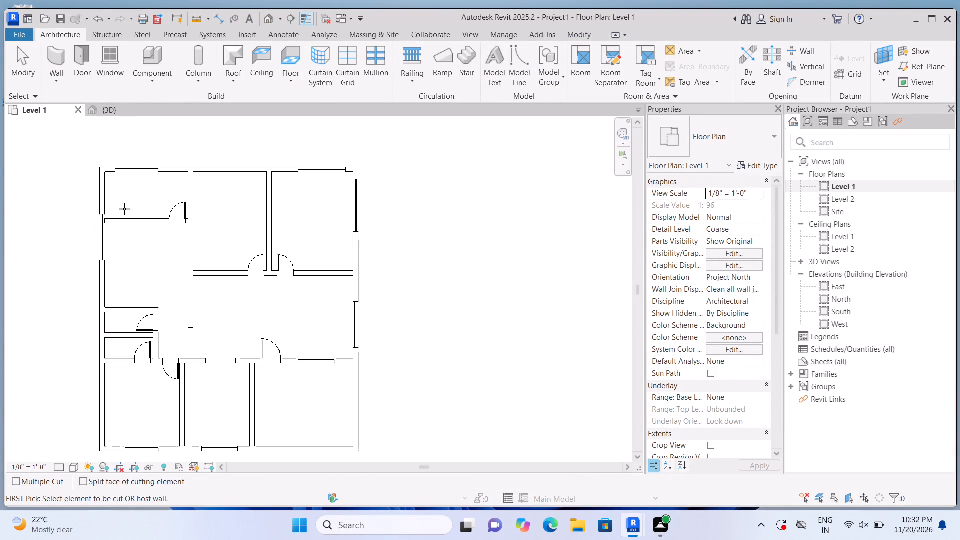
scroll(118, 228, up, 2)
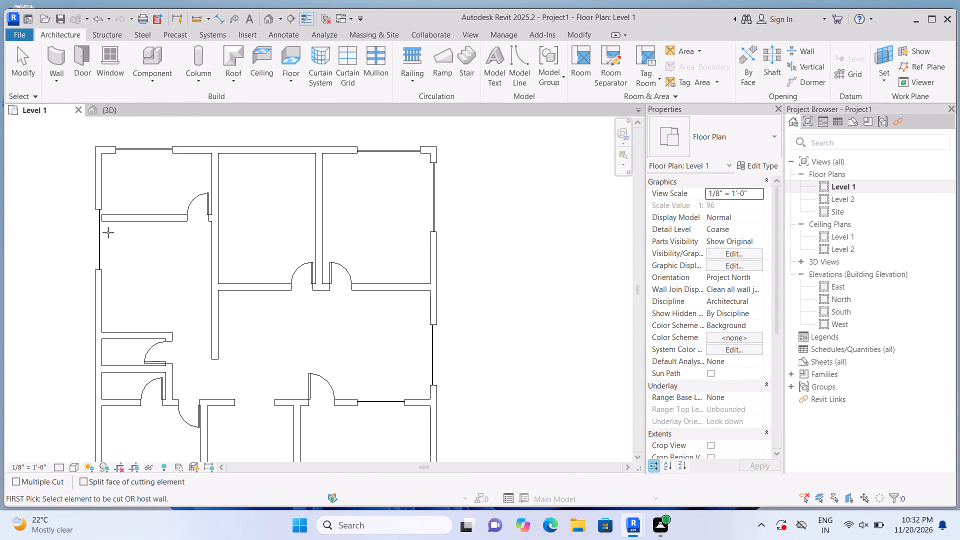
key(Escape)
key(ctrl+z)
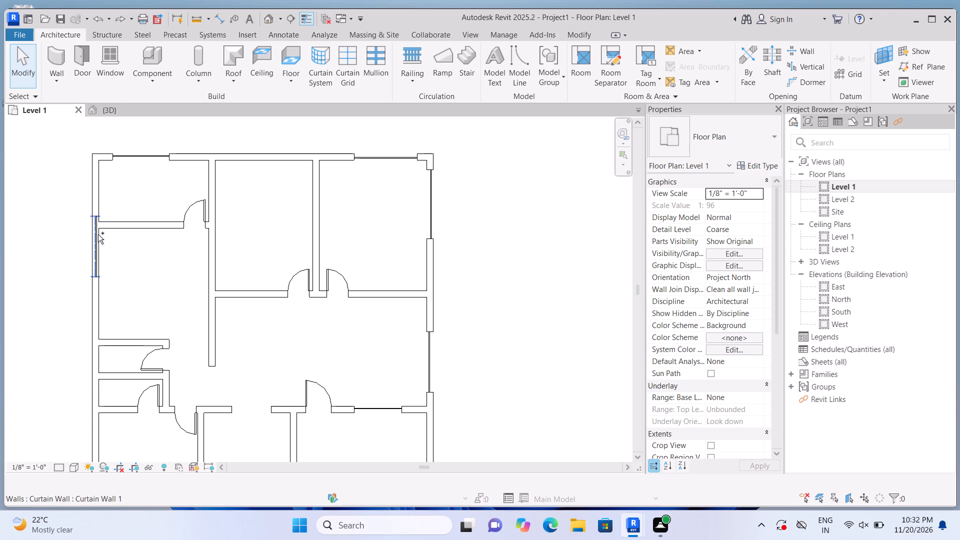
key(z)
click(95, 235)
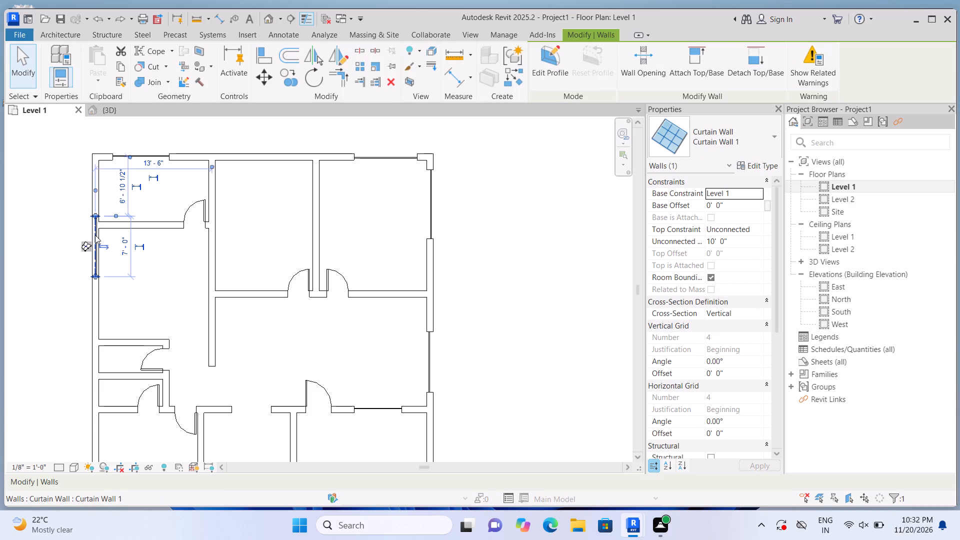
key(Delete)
Draw an 8'-0" Curtain Wall 1 segment on the west exterior wall, south of the northwest room's partition, and embed it using Cut Geometry.
click(65, 57)
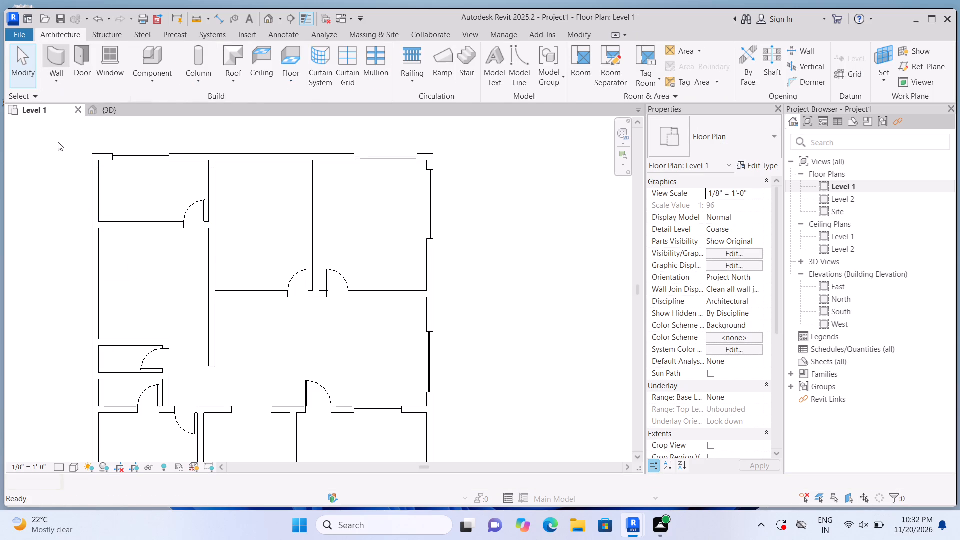
click(98, 241)
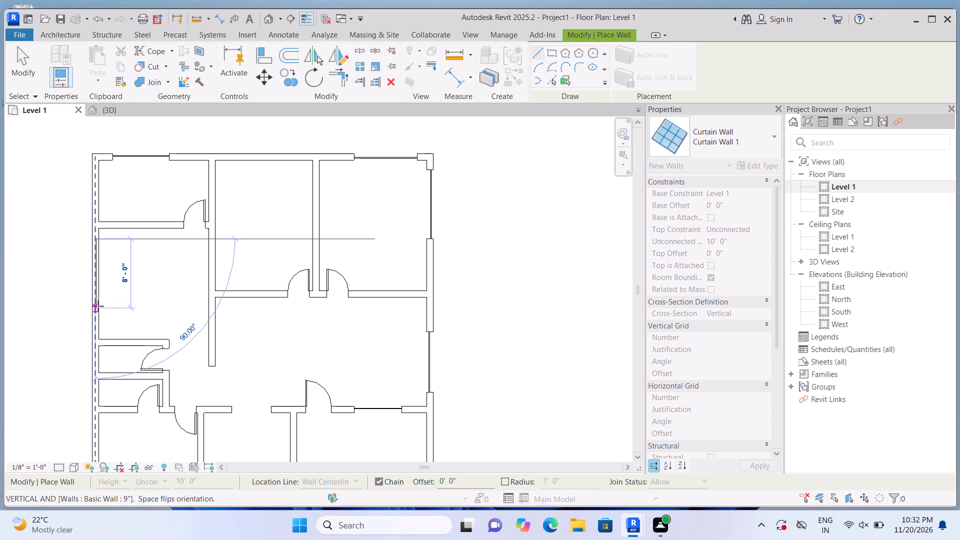
click(98, 306)
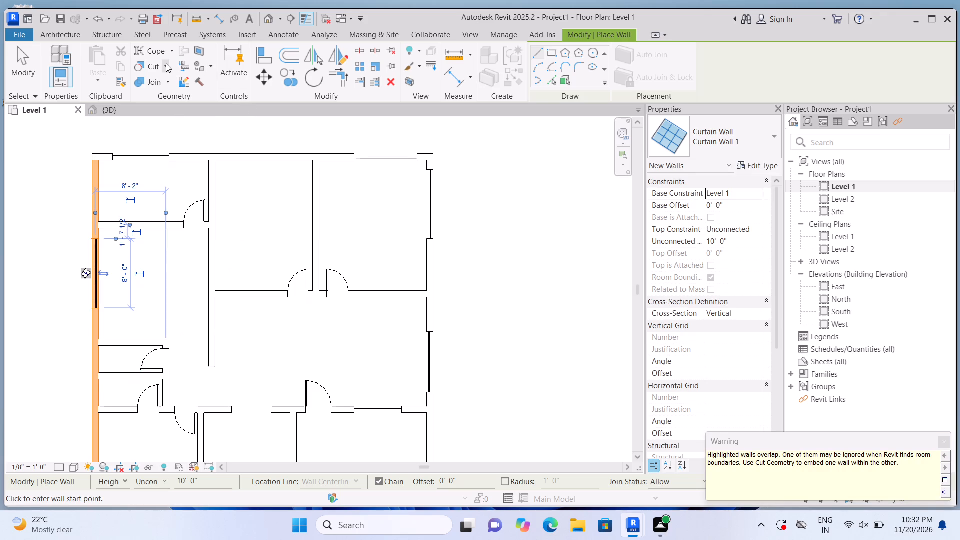
click(165, 62)
click(164, 90)
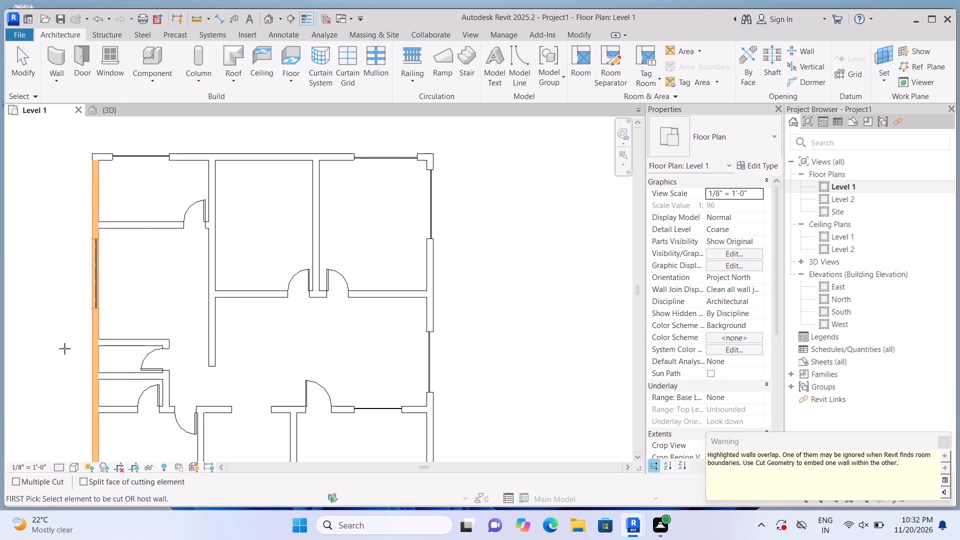
click(101, 330)
click(98, 274)
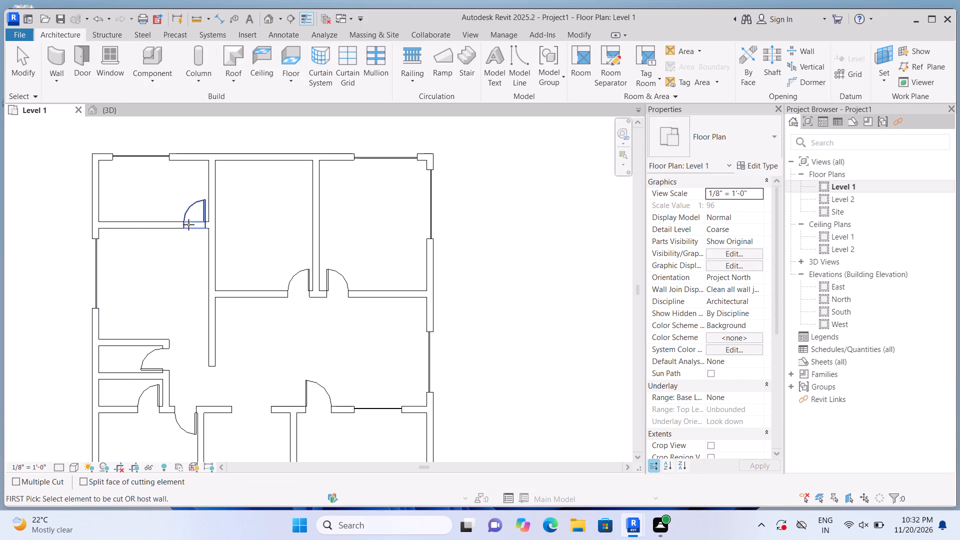
Draw a 7'-0" Curtain Wall 1 segment on the southwest room's west exterior wall, 1'-6" from the south wall, and embed it using Cut Geometry.
scroll(188, 224, down, 7)
scroll(172, 238, up, 1)
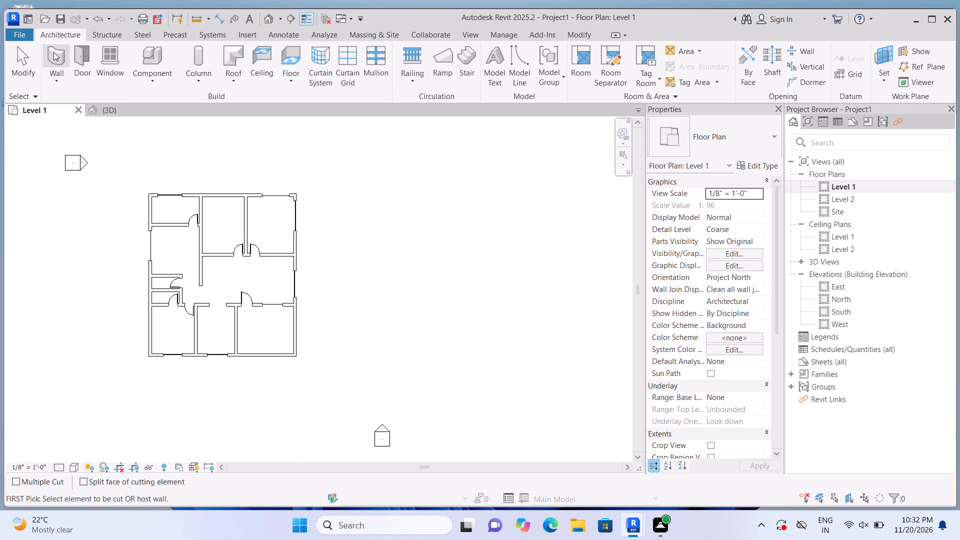
click(53, 52)
scroll(227, 403, up, 6)
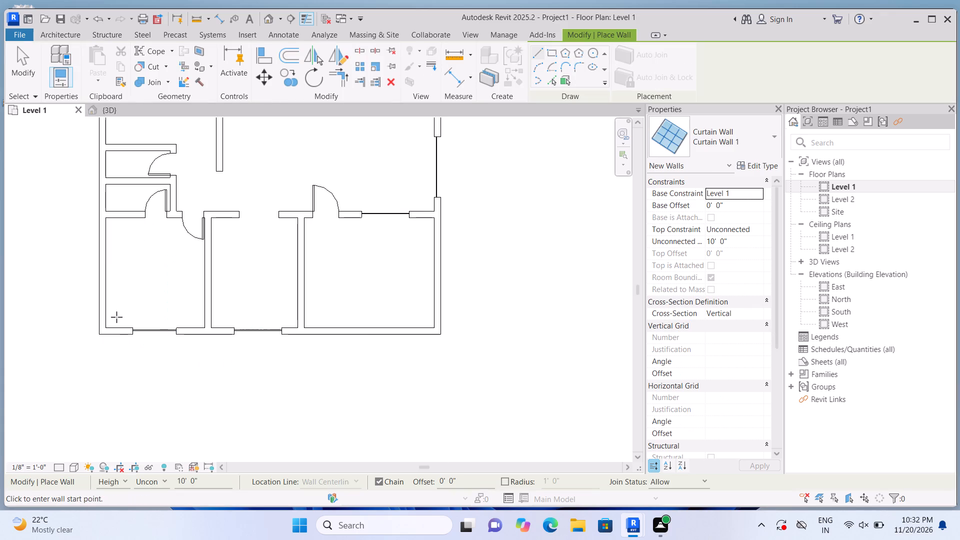
click(102, 318)
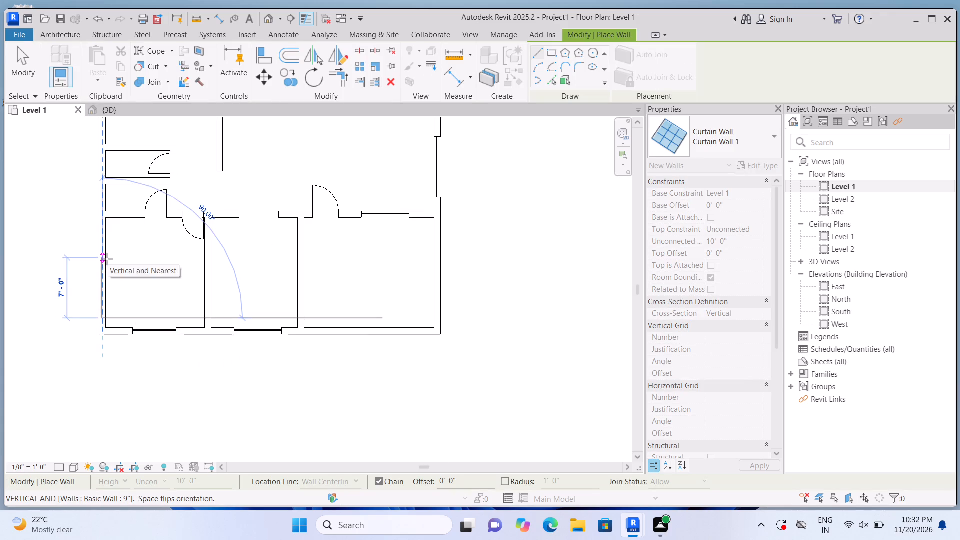
click(107, 259)
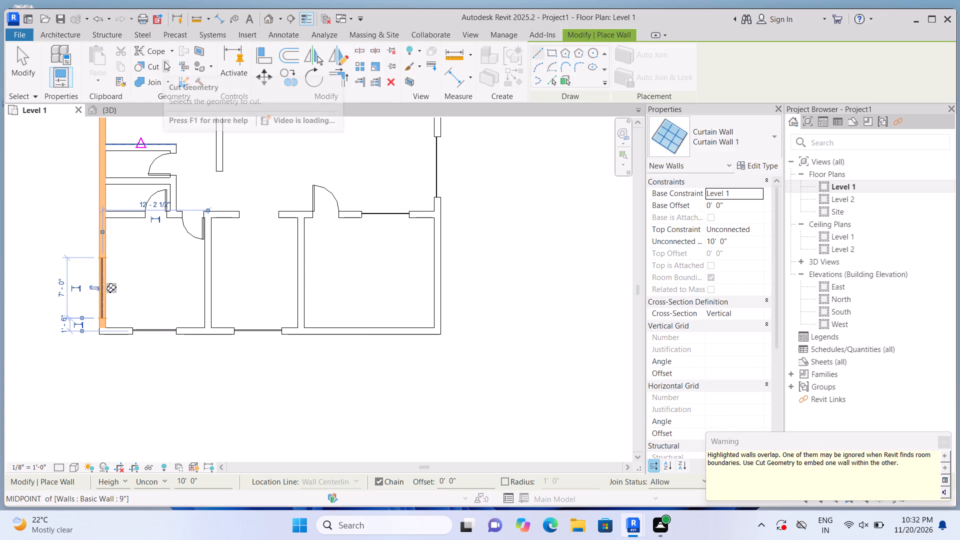
click(164, 61)
click(168, 82)
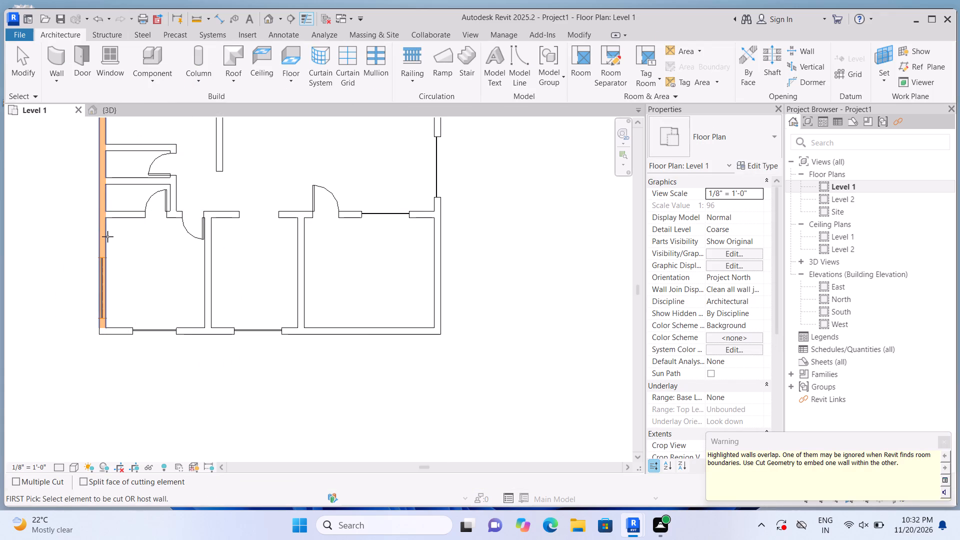
click(108, 237)
click(103, 283)
scroll(151, 329, down, 1)
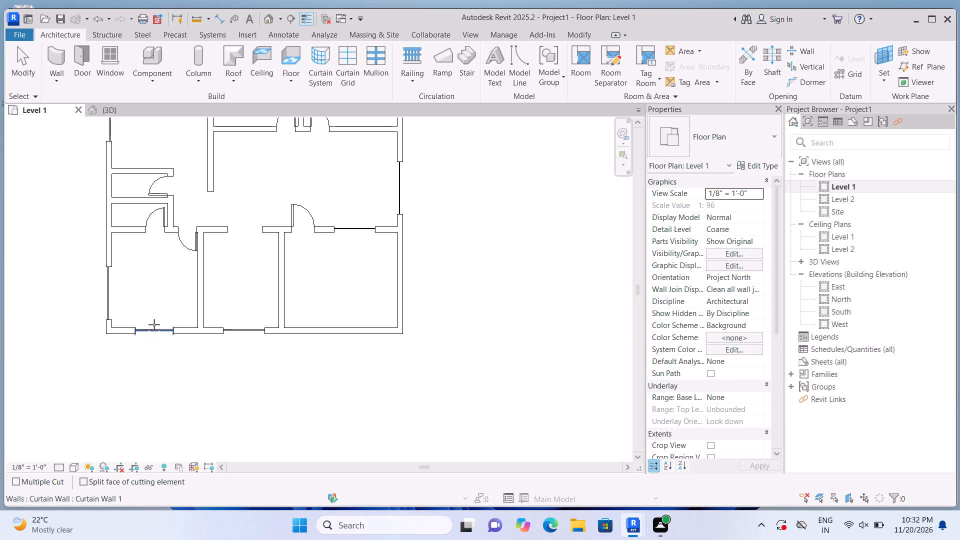
Open the default 3D view to examine the embedded curtain walls and access its visual style options.
scroll(157, 326, down, 4)
scroll(216, 225, up, 3)
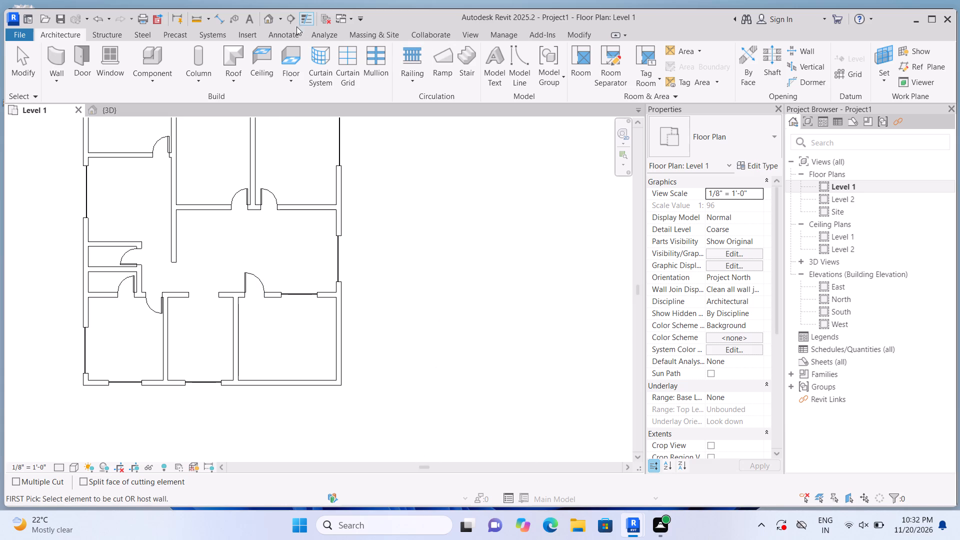
click(270, 18)
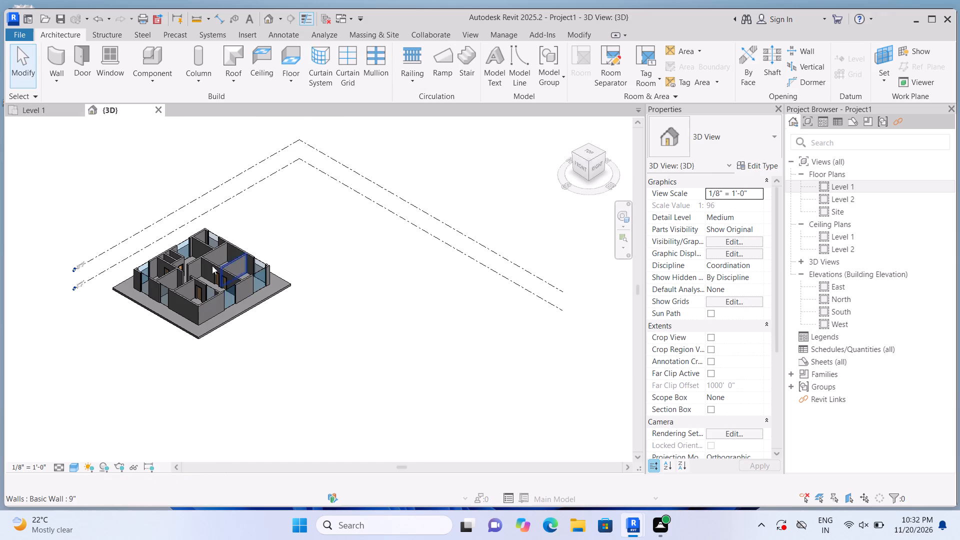
scroll(185, 269, up, 8)
double_click(76, 472)
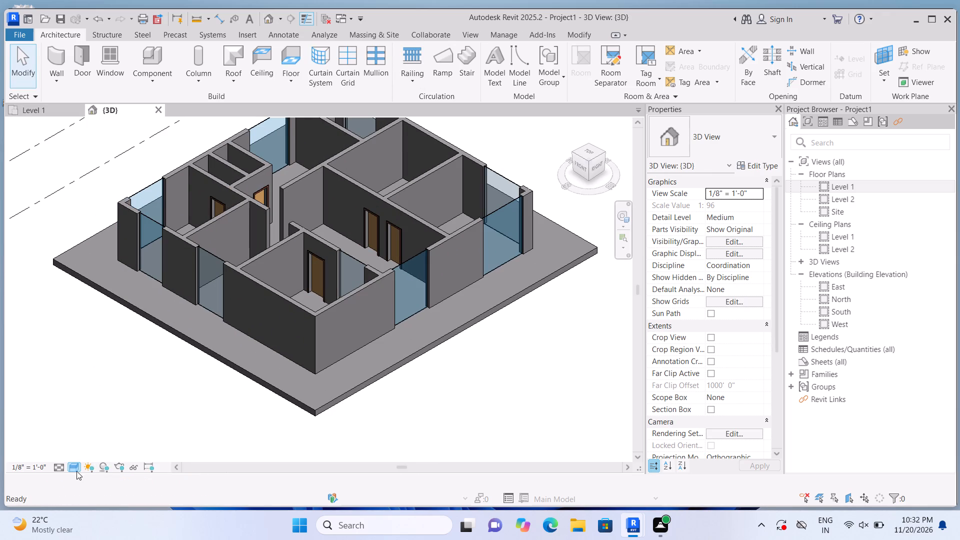
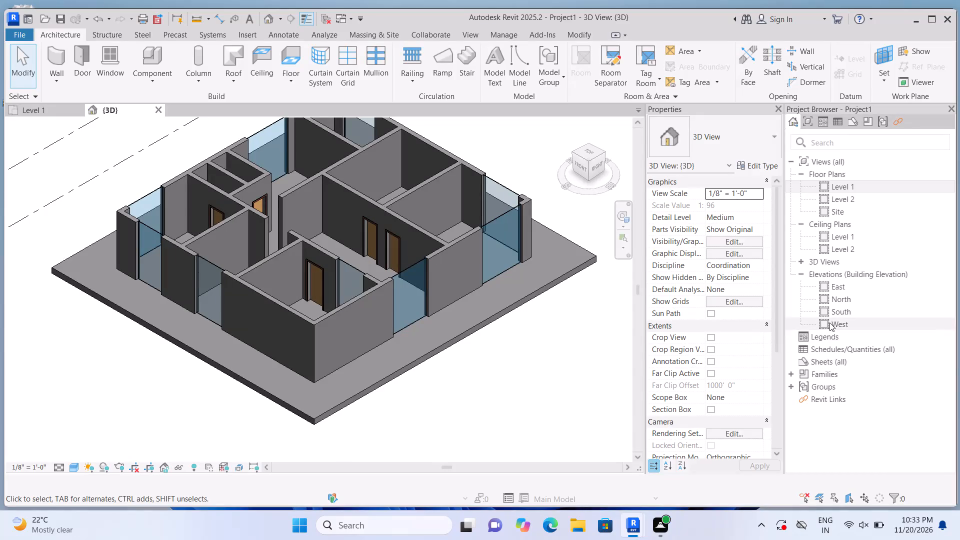
Open the East building elevation view.
double_click(822, 286)
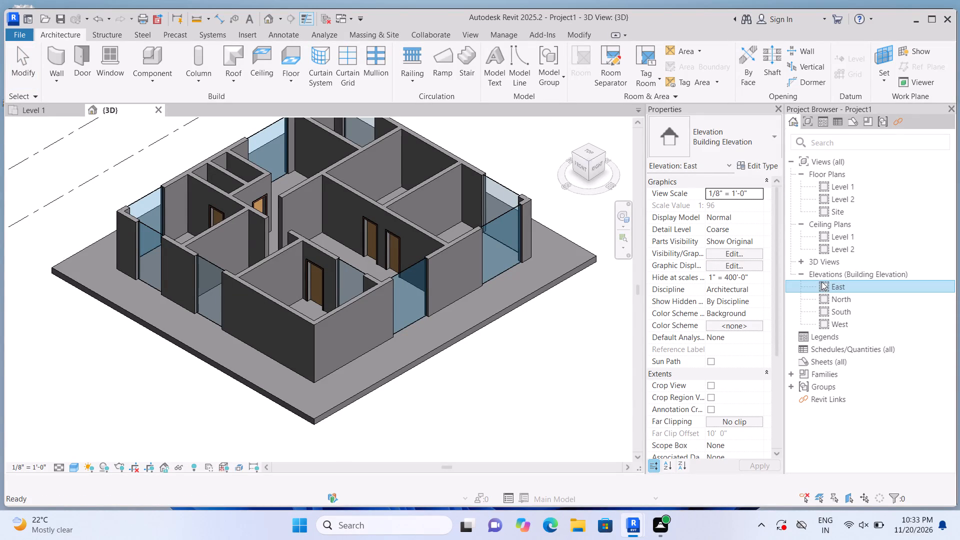
triple_click(825, 284)
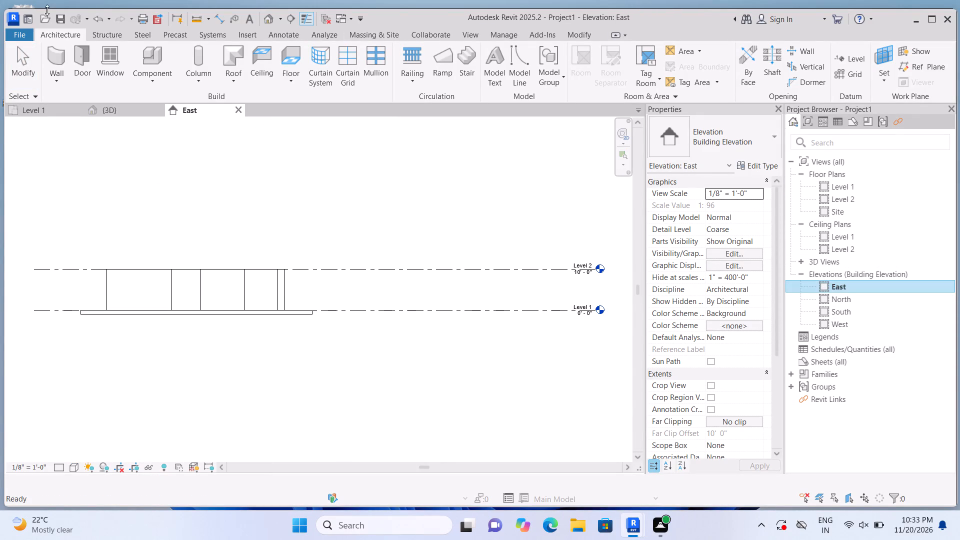
scroll(405, 292, down, 2)
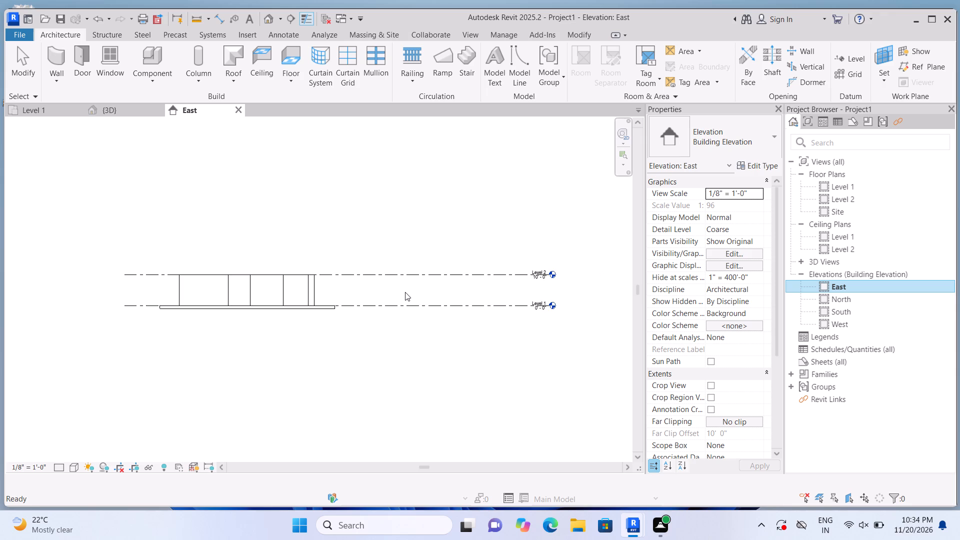
scroll(405, 292, up, 1)
With plan view creation enabled, draw a level at 20'-0", 10'-0" above Level 2, and align its headless end with the levels below.
text(ll)
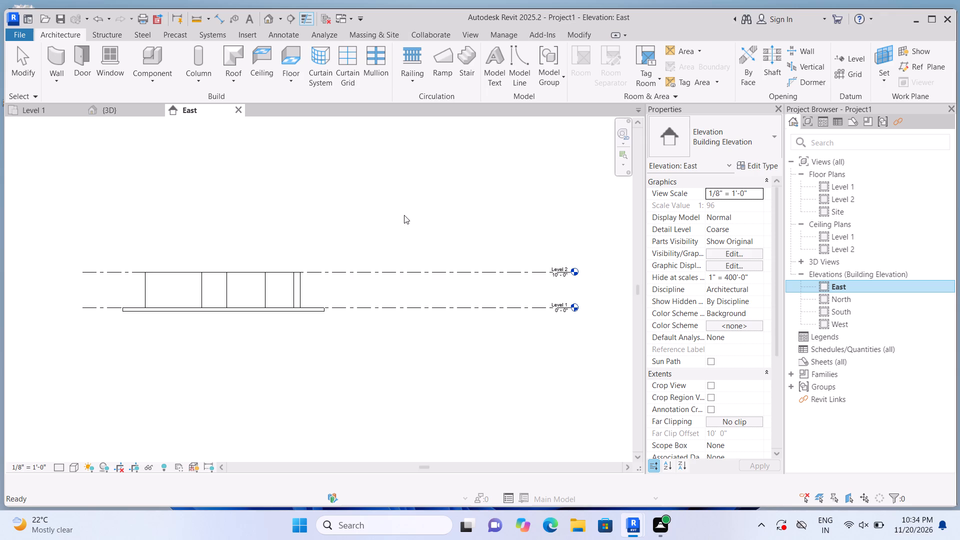
text(ll)
scroll(352, 247, down, 2)
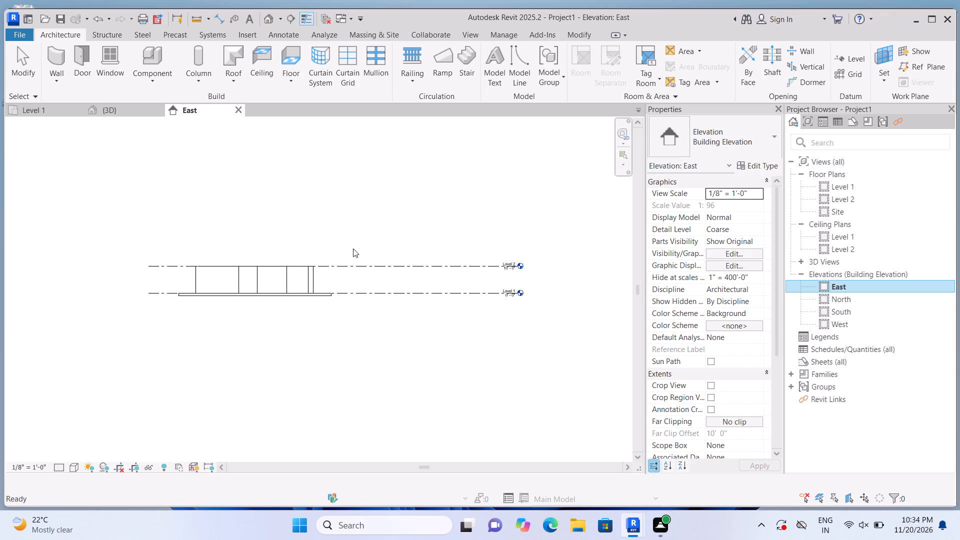
scroll(353, 248, up, 2)
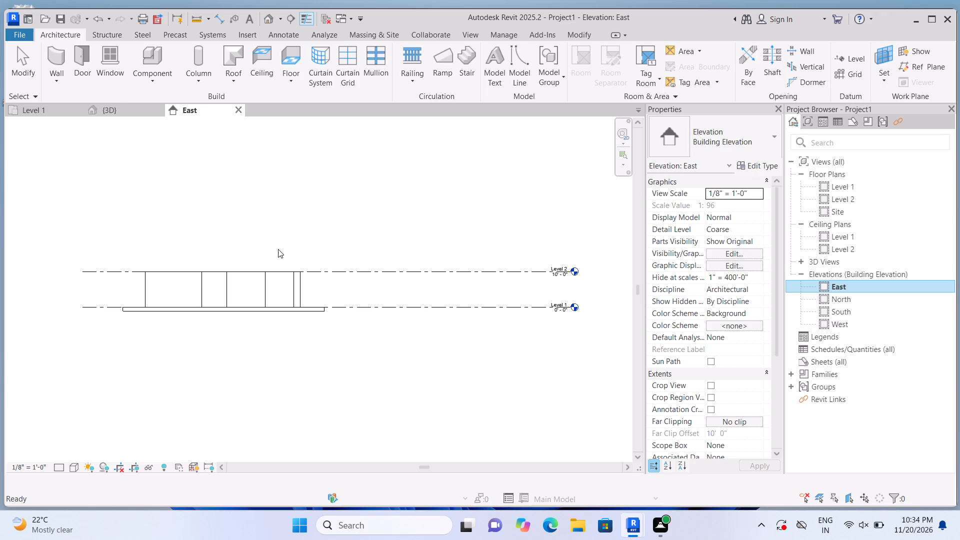
text(lllll)
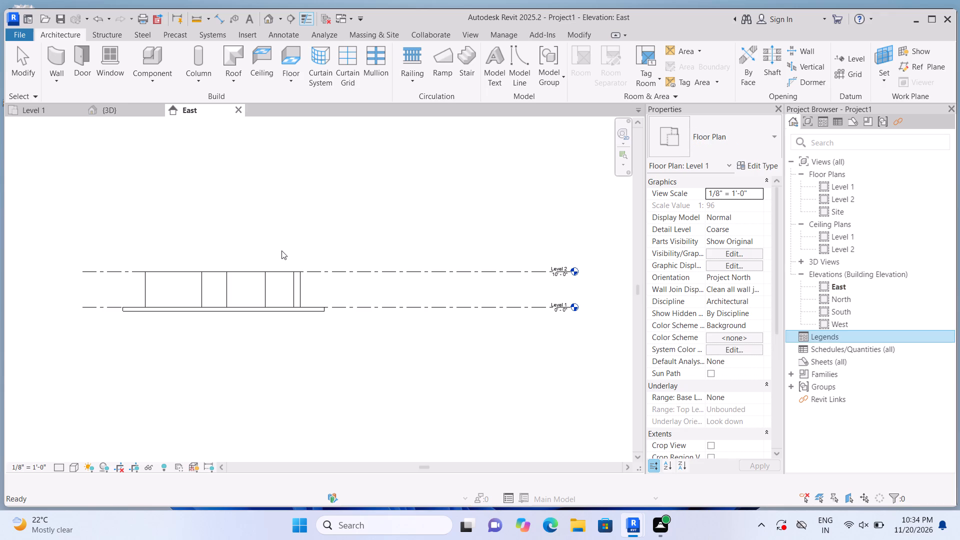
click(293, 192)
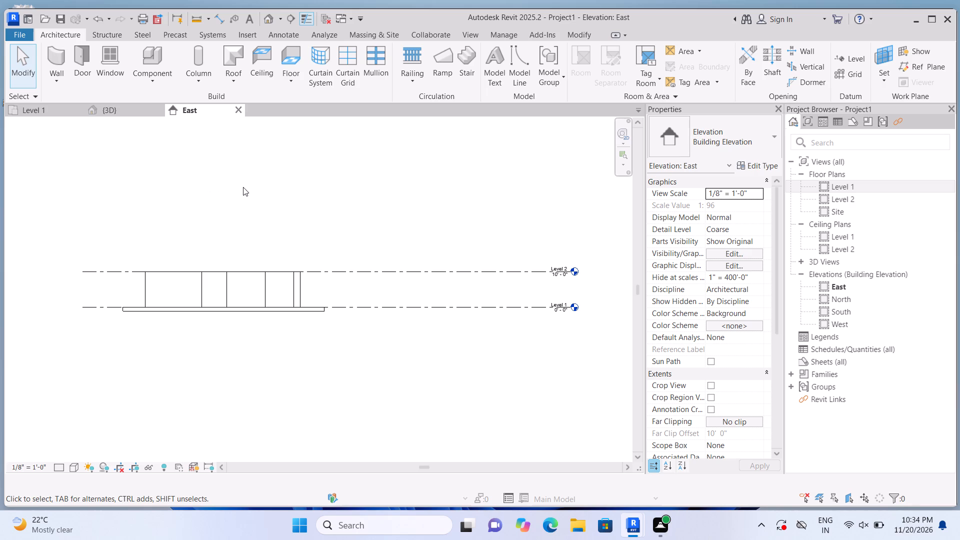
text(ll)
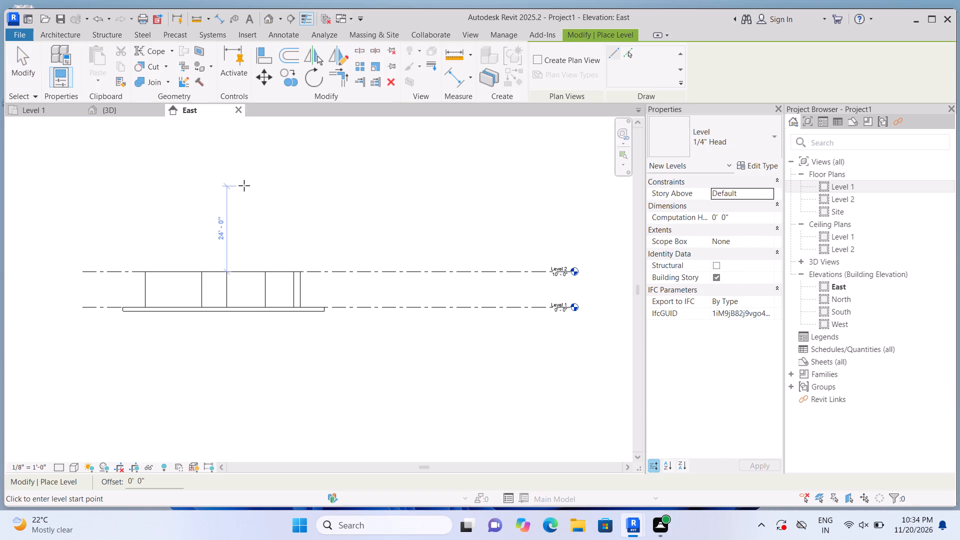
click(537, 59)
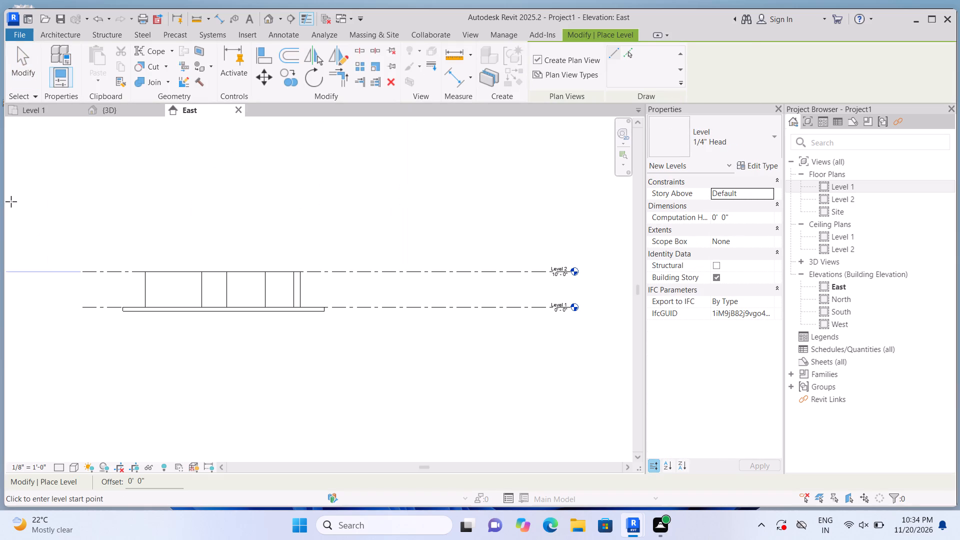
click(127, 236)
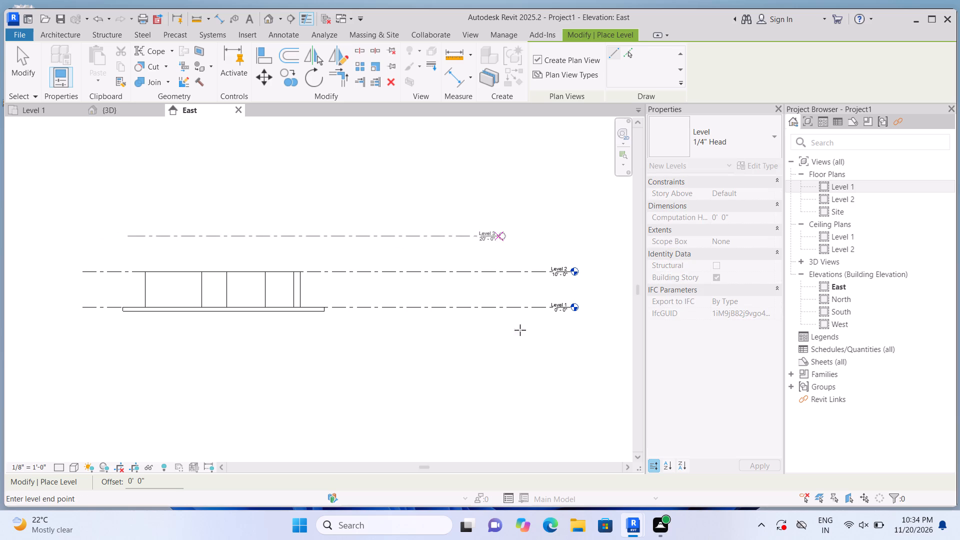
click(571, 329)
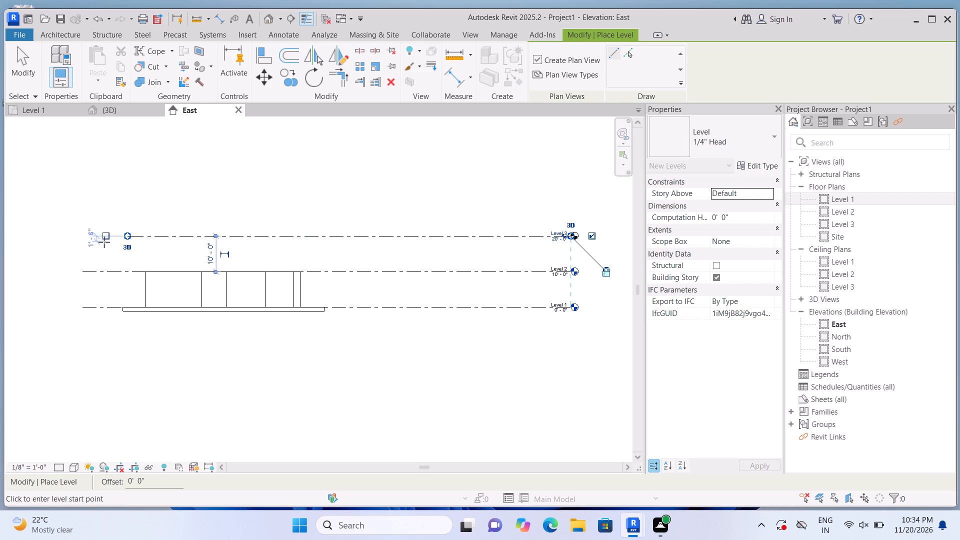
drag(128, 235, 99, 235)
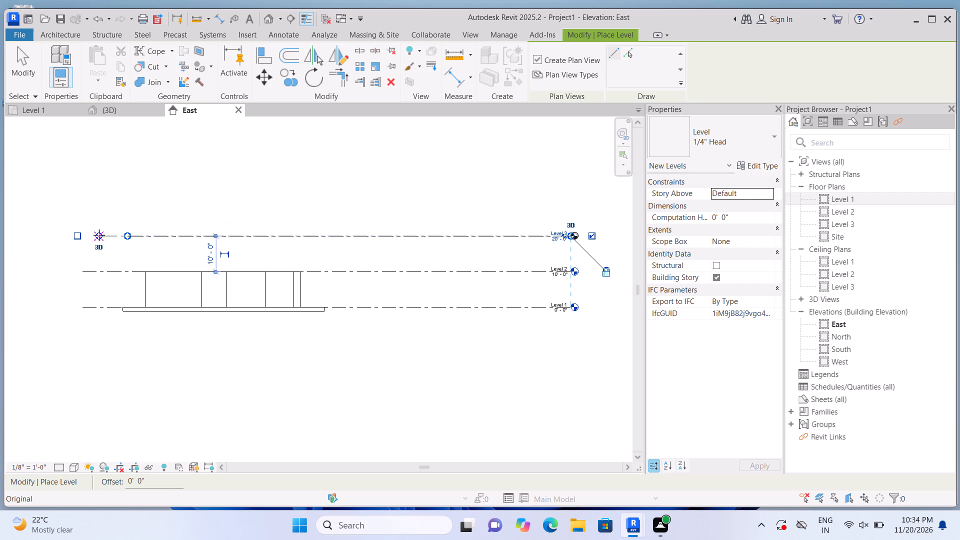
drag(99, 235, 88, 238)
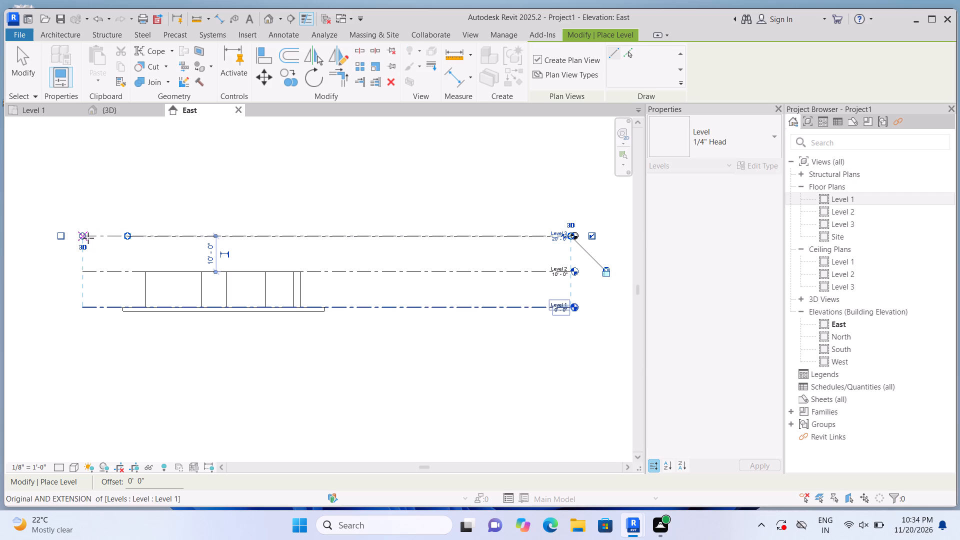
key(Escape)
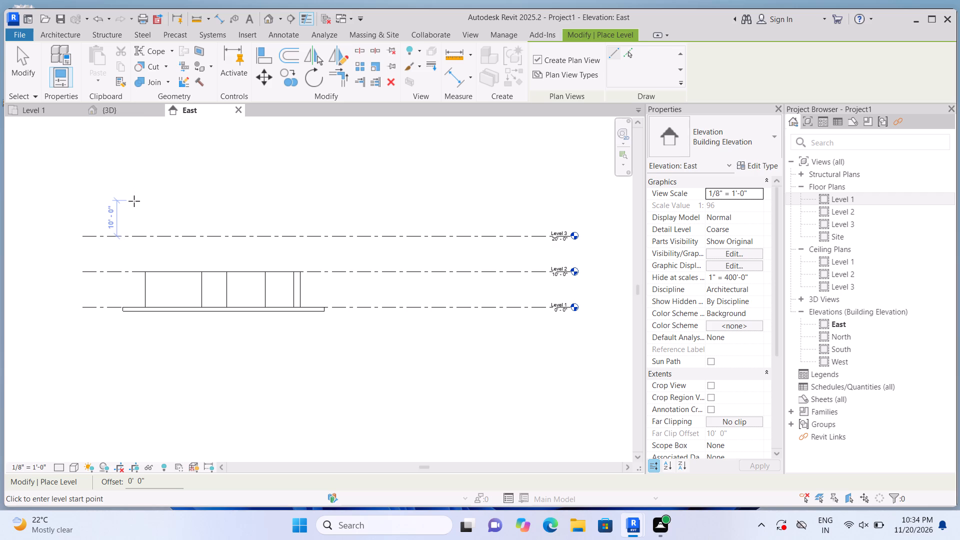
Draw a level at 30'-0", 10'-0" above Level 3, and align its headless end with the levels below.
click(134, 201)
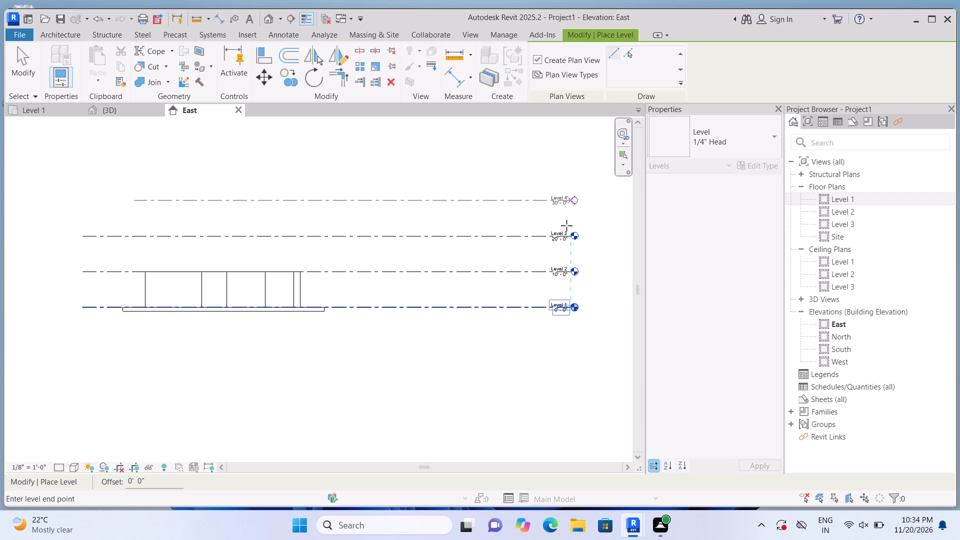
click(566, 225)
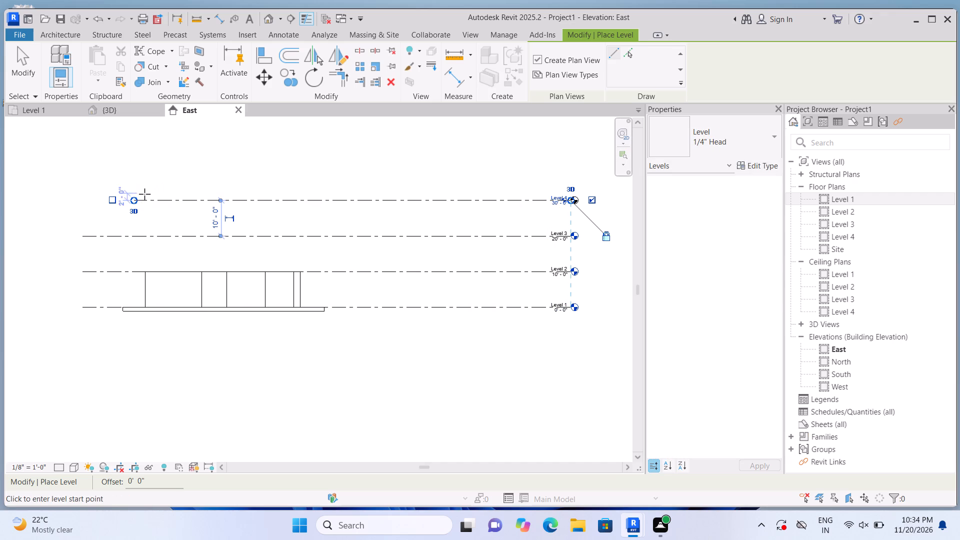
drag(135, 200, 81, 217)
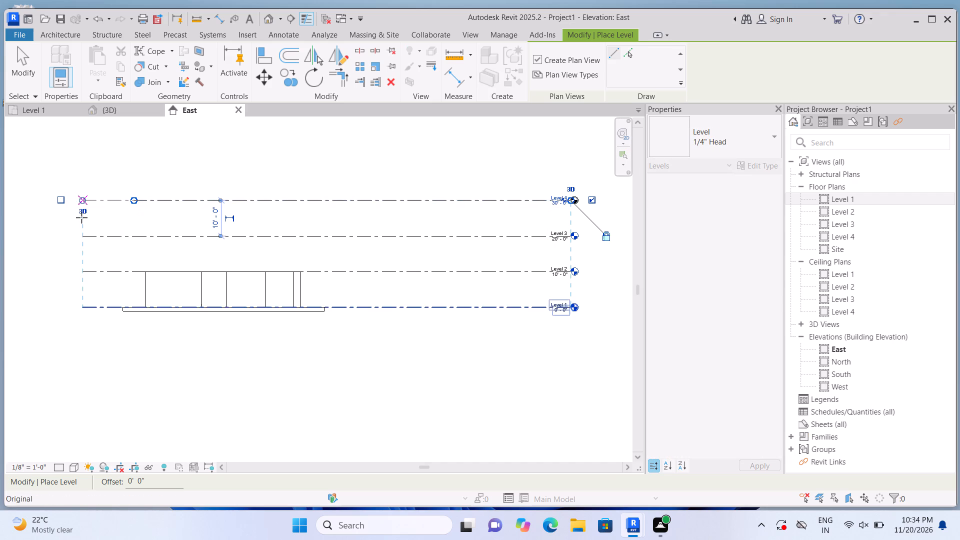
drag(81, 217, 84, 219)
click(84, 219)
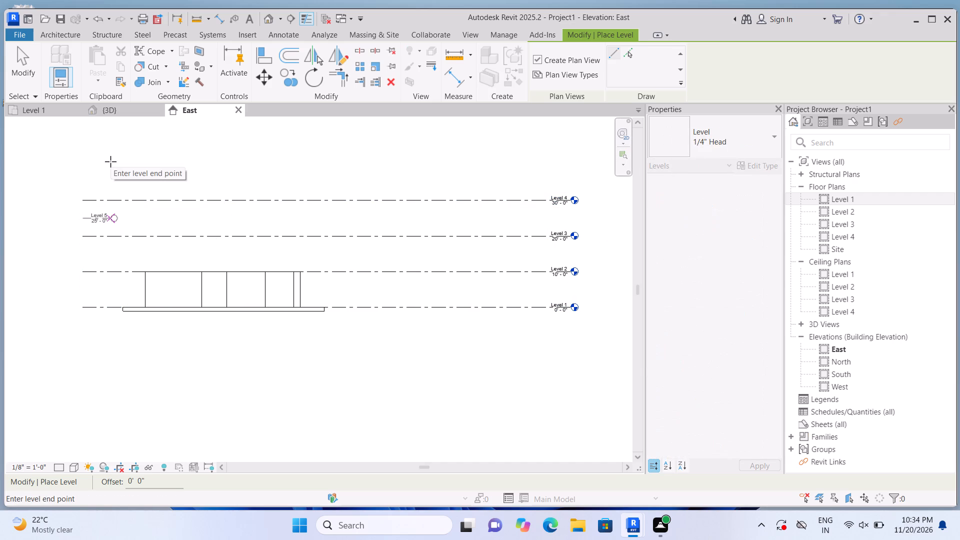
key(Escape)
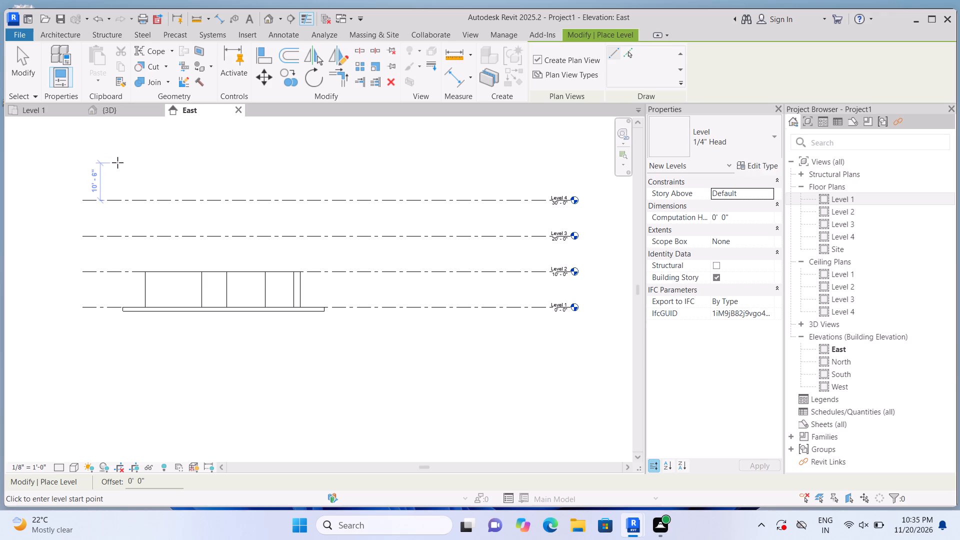
Draw a level at 40'-0", 10'-0" above Level 4, and align its headless end with the levels below.
click(117, 165)
click(572, 190)
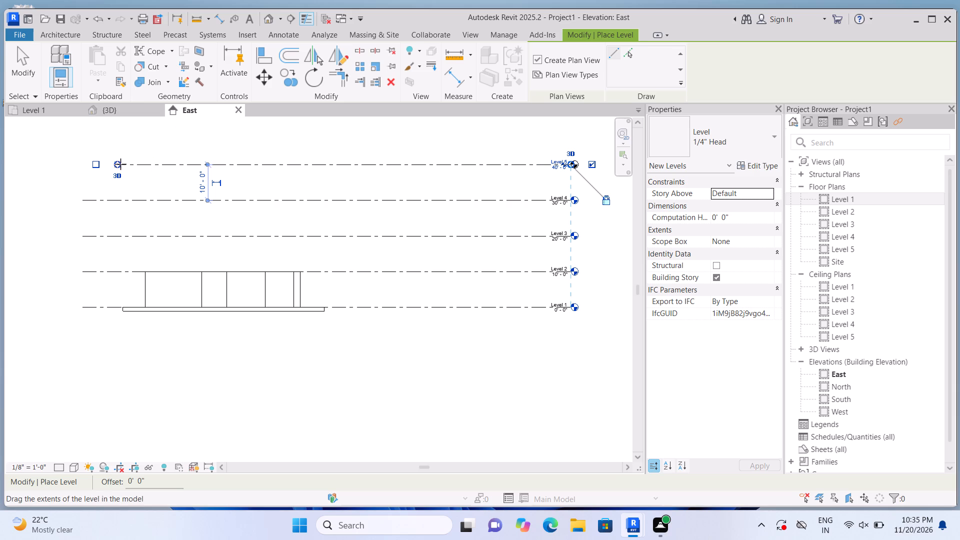
drag(112, 164, 79, 171)
click(79, 171)
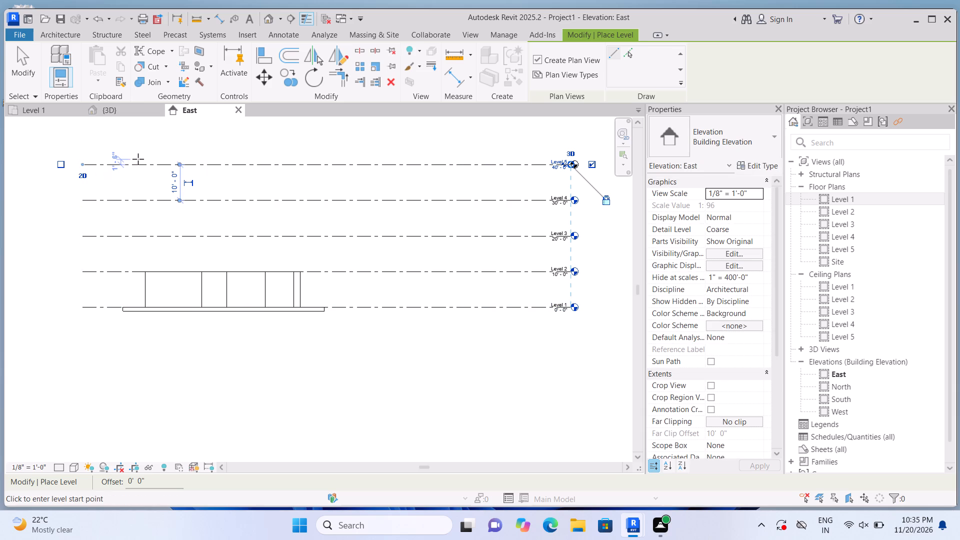
key(Escape)
Draw a level at 50'-0", 10'-0" above Level 5, and align its headless end with the levels below.
scroll(144, 199, down, 6)
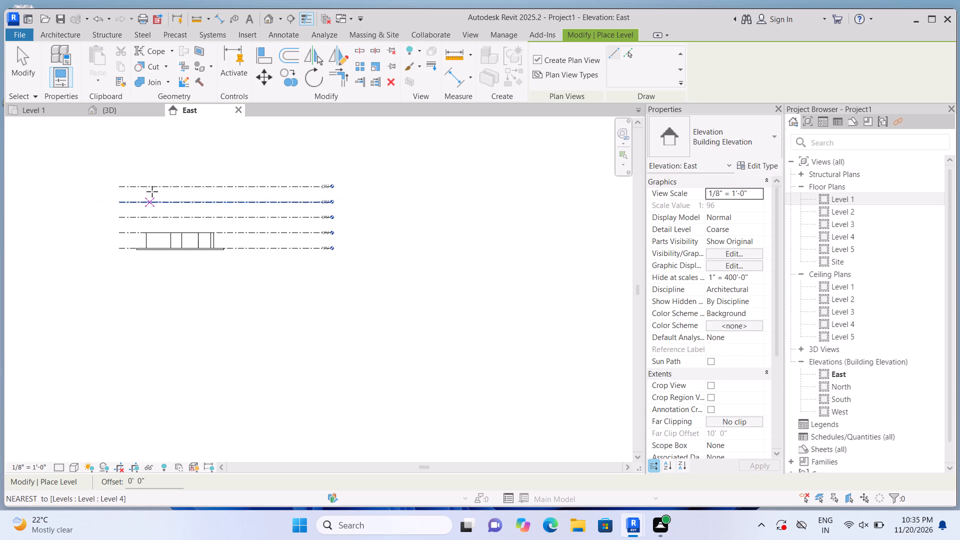
scroll(152, 191, down, 1)
scroll(153, 158, up, 10)
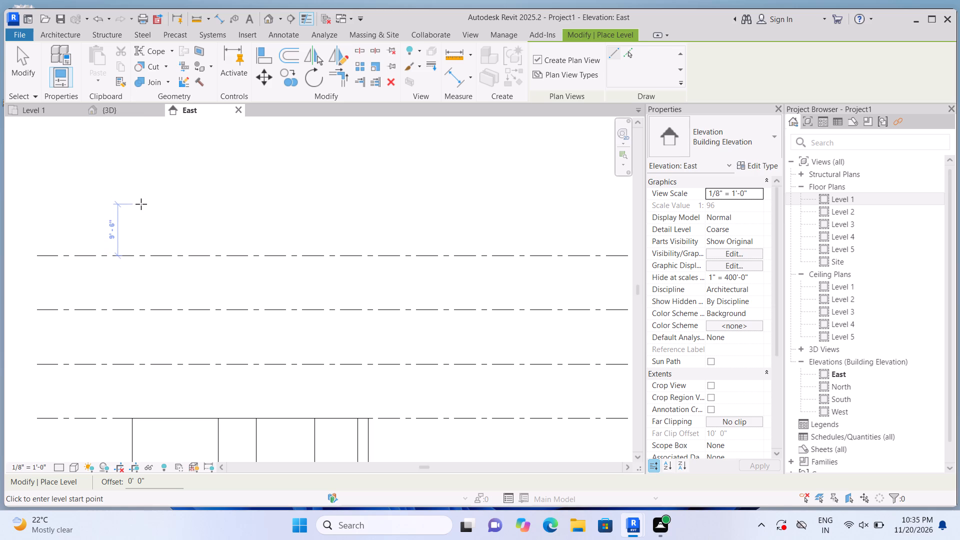
click(141, 201)
scroll(574, 325, down, 1)
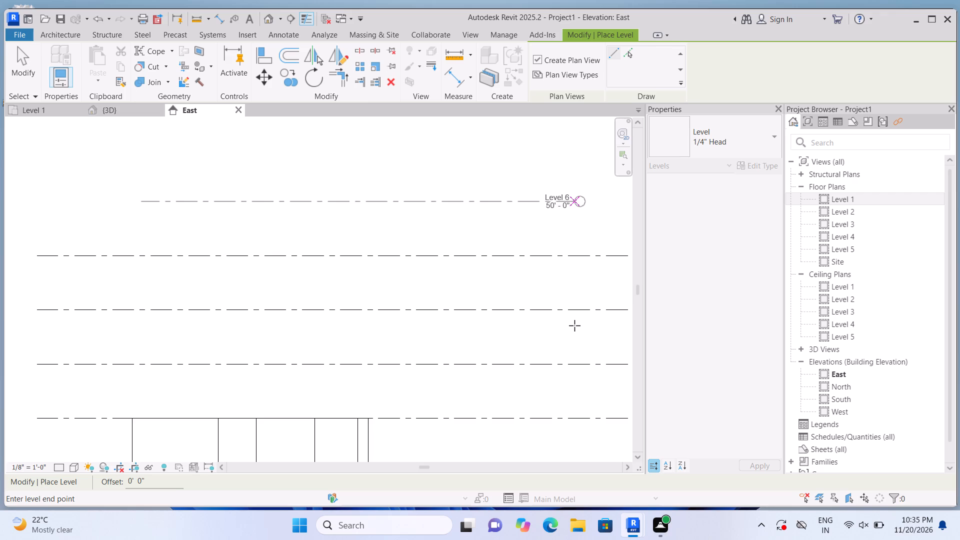
scroll(574, 325, down, 13)
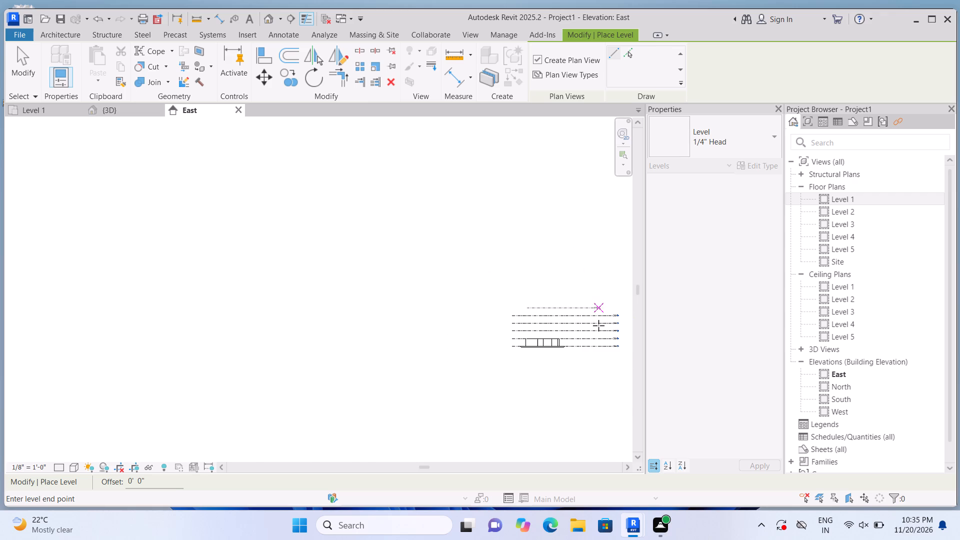
scroll(615, 323, up, 9)
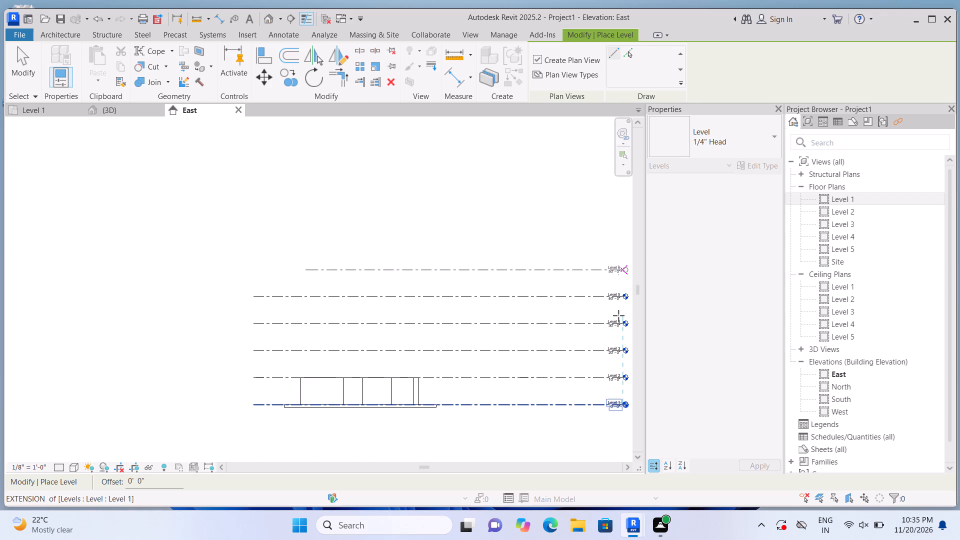
click(619, 315)
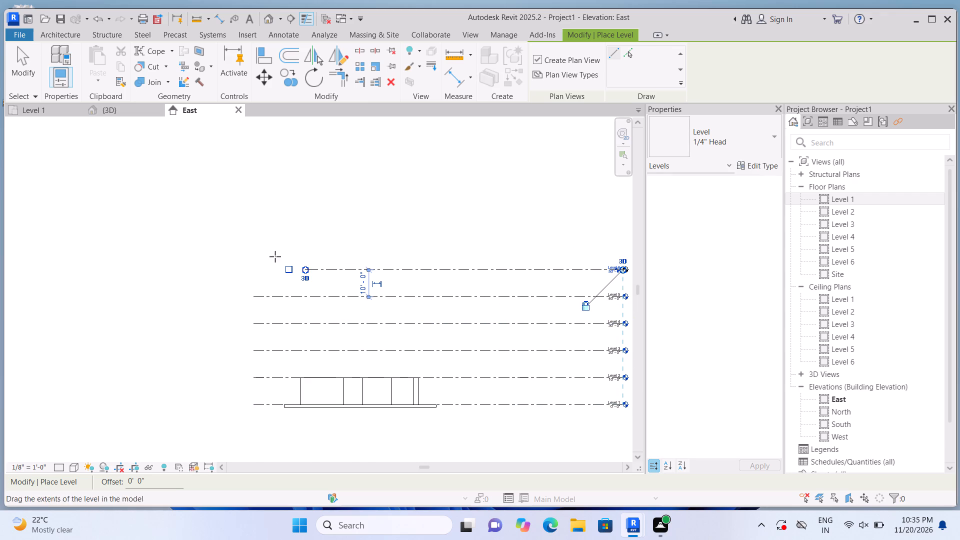
drag(304, 271, 303, 271)
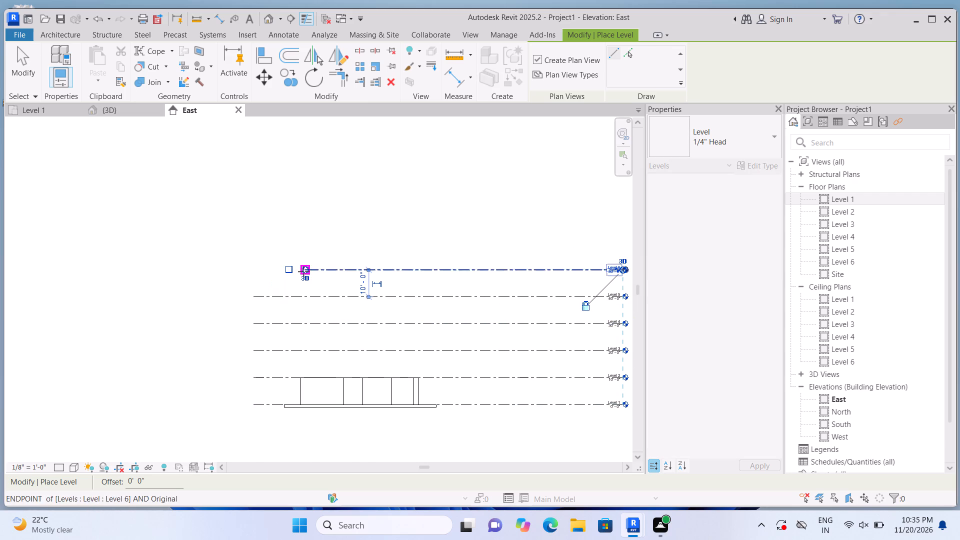
drag(303, 271, 254, 275)
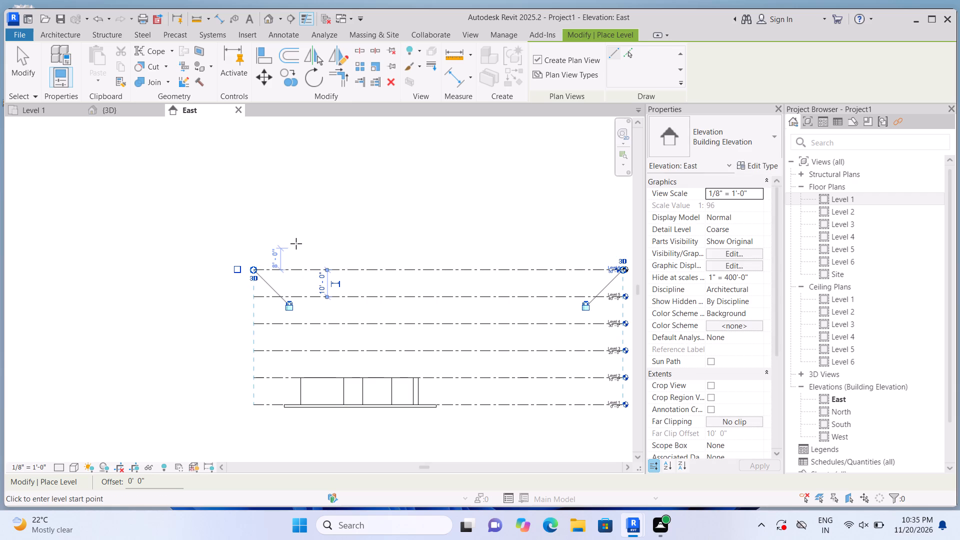
key(Escape)
Examine the stacked levels and their level heads in the East elevation, and end level placement.
scroll(324, 249, down, 3)
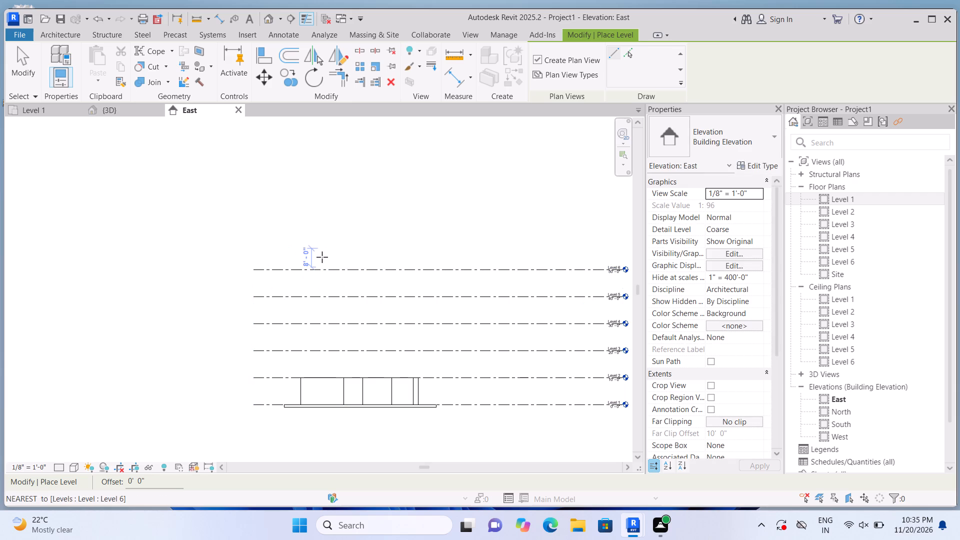
scroll(322, 257, down, 2)
scroll(571, 291, up, 5)
scroll(517, 266, up, 1)
scroll(480, 237, up, 4)
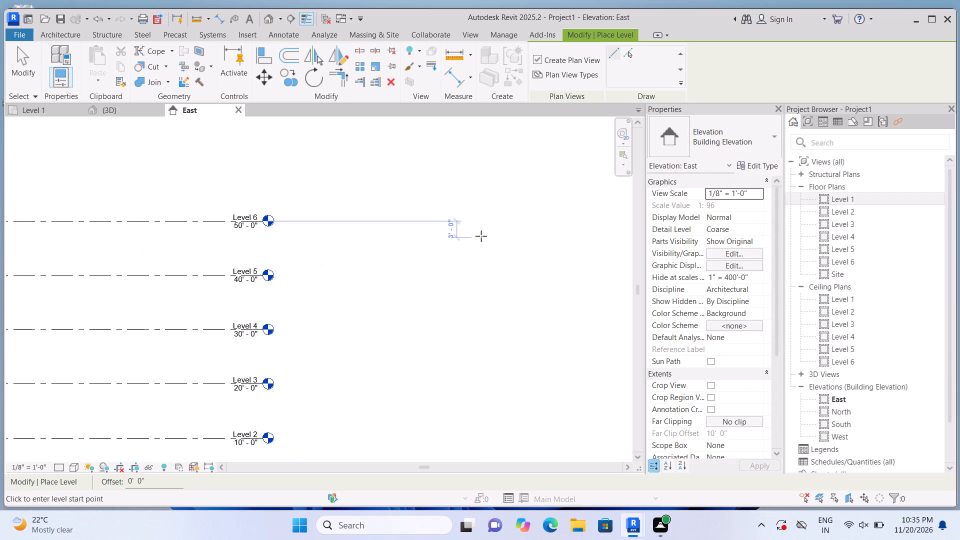
scroll(481, 235, down, 4)
scroll(487, 222, up, 3)
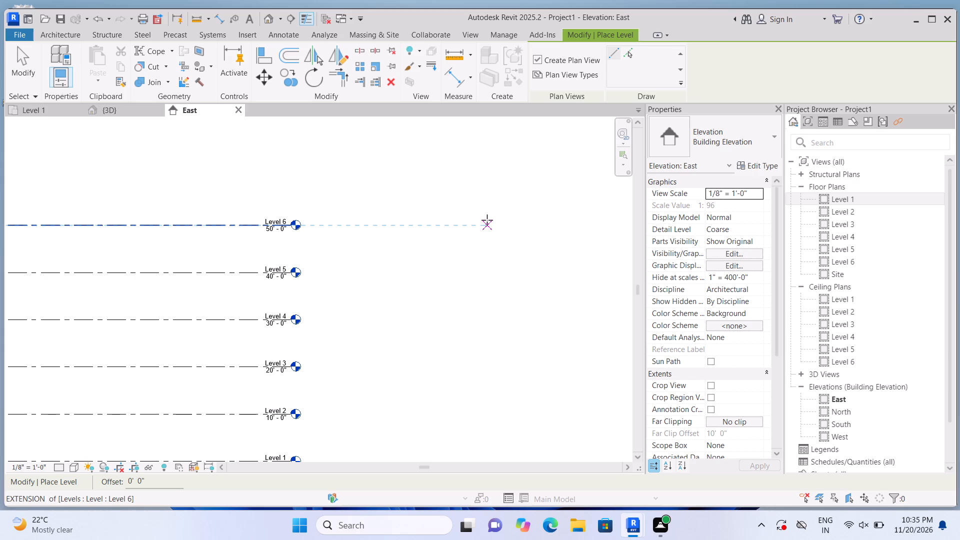
scroll(487, 219, down, 8)
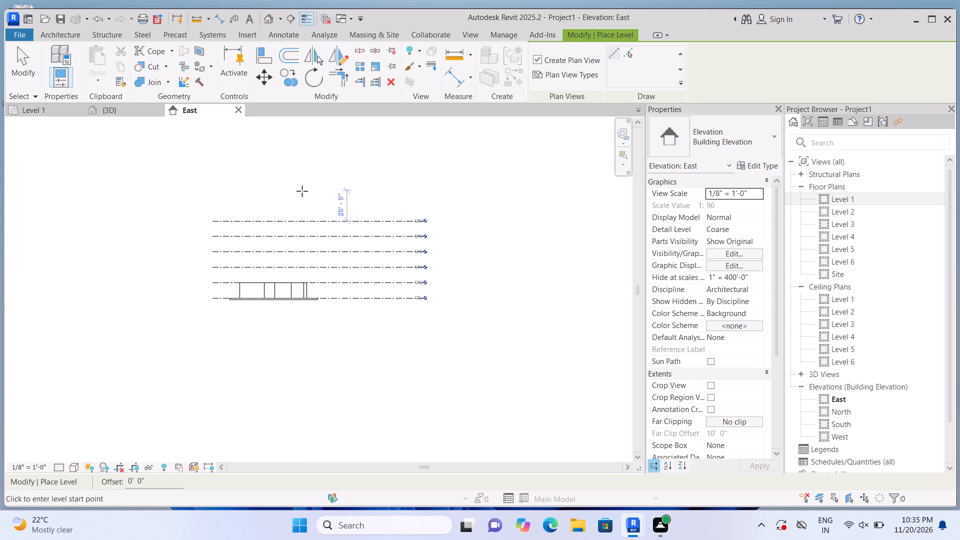
scroll(284, 192, up, 2)
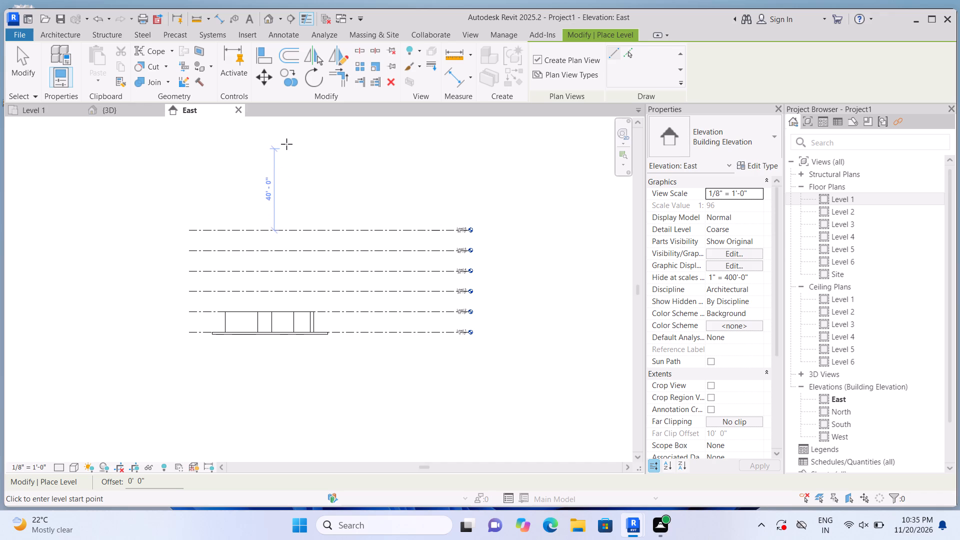
key(Escape)
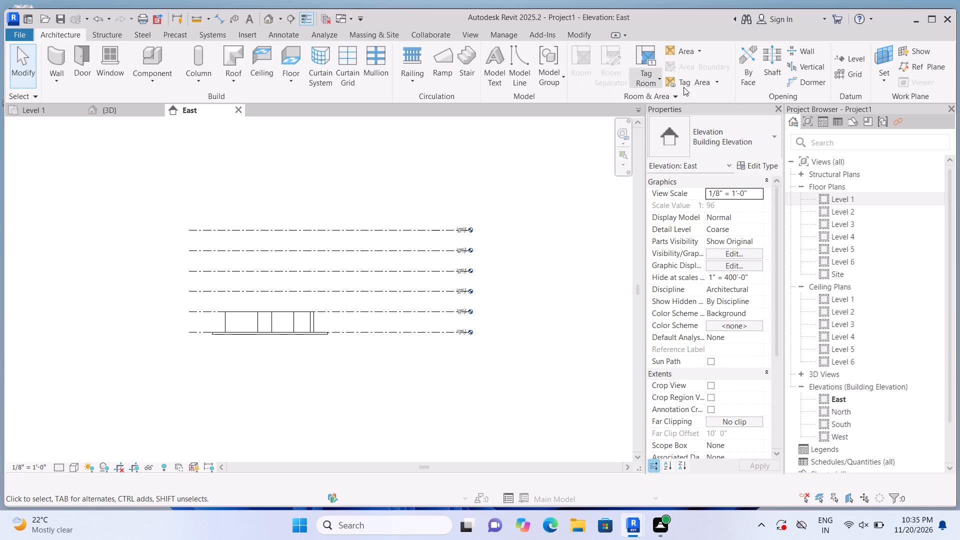
Open the Level 1 floor plan with the whole building layout in view.
triple_click(884, 193)
scroll(380, 162, down, 4)
scroll(356, 120, up, 1)
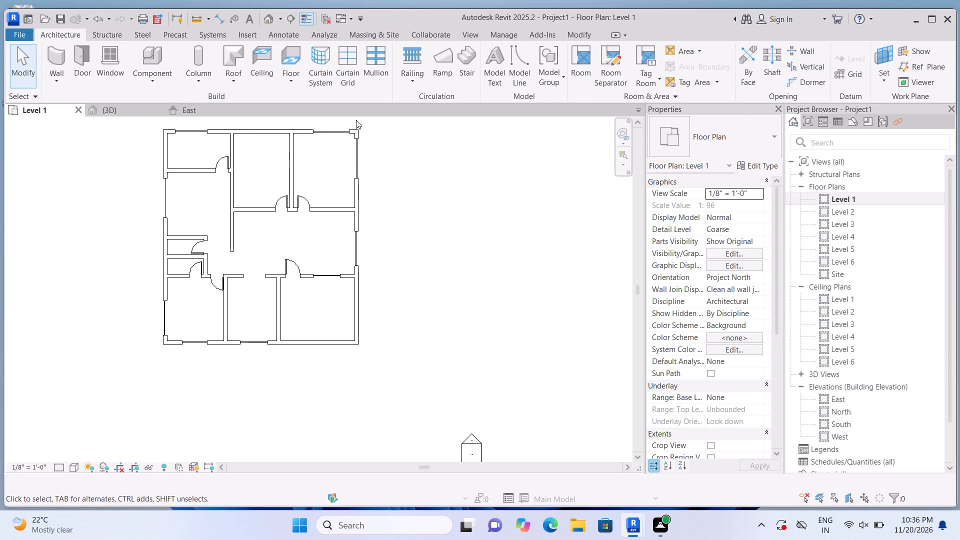
scroll(356, 120, up, 2)
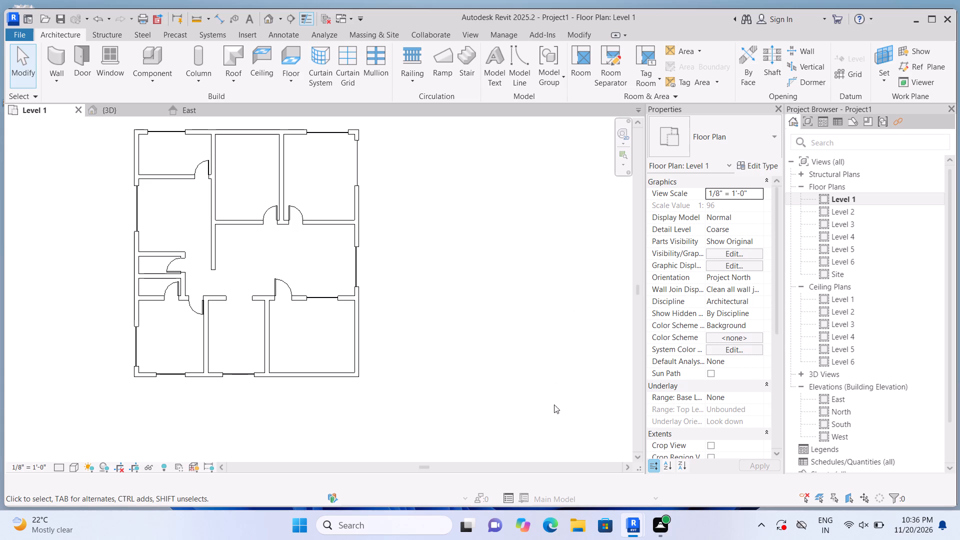
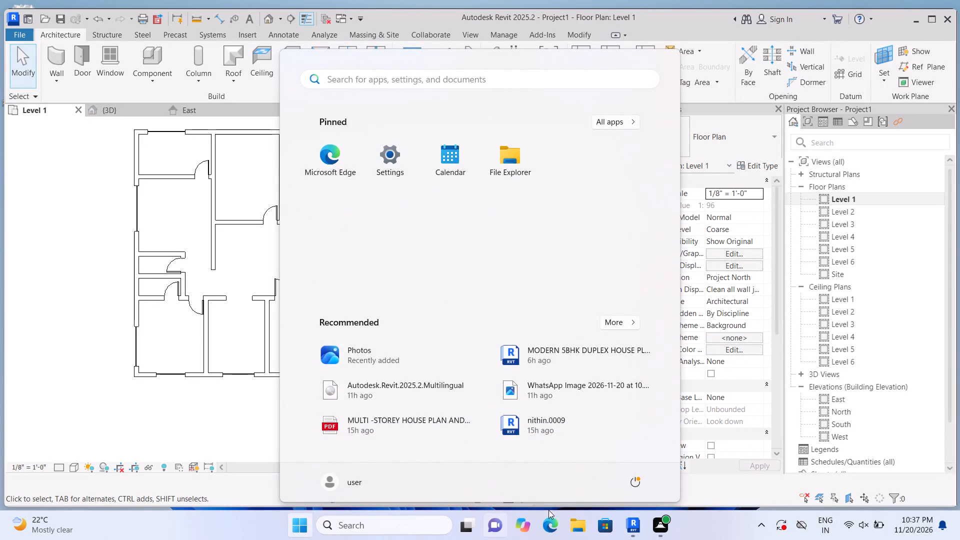
Open the Windows power options.
click(625, 477)
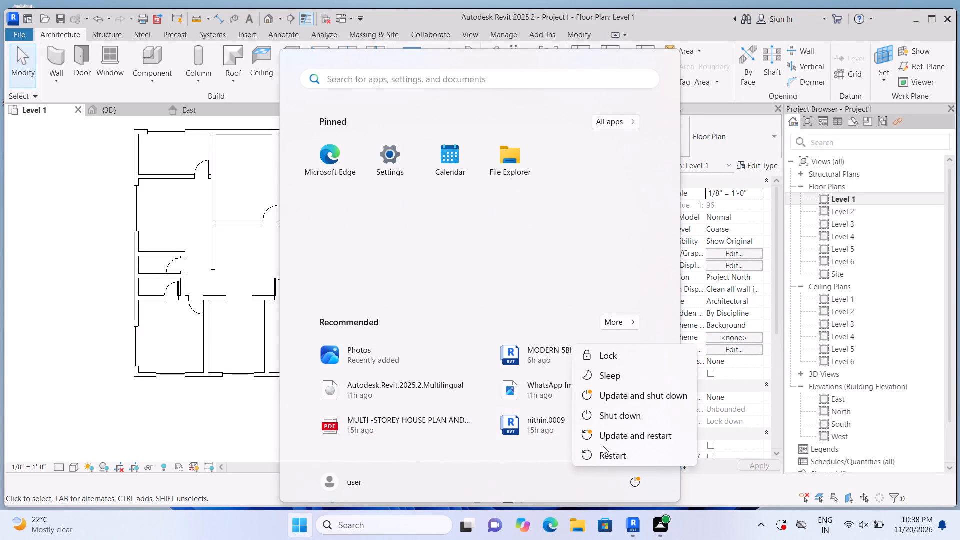
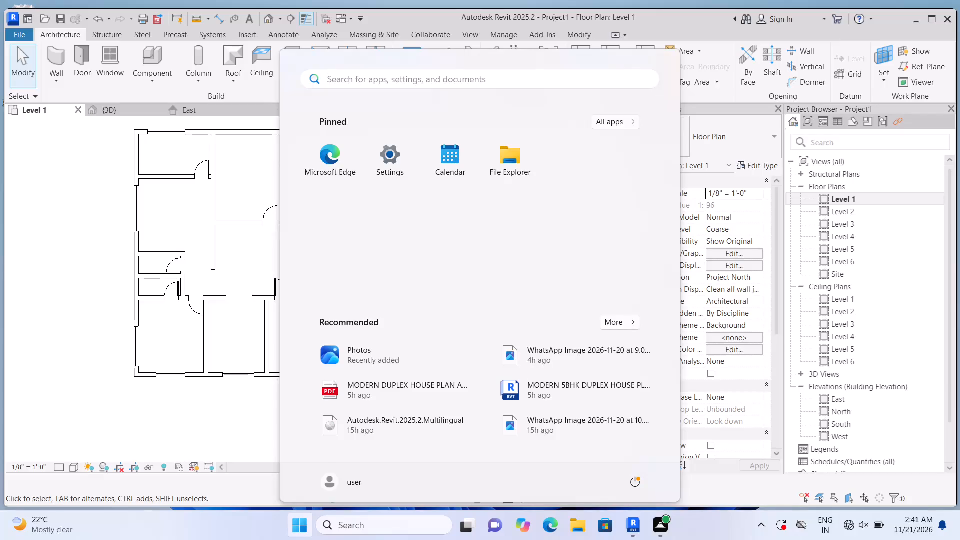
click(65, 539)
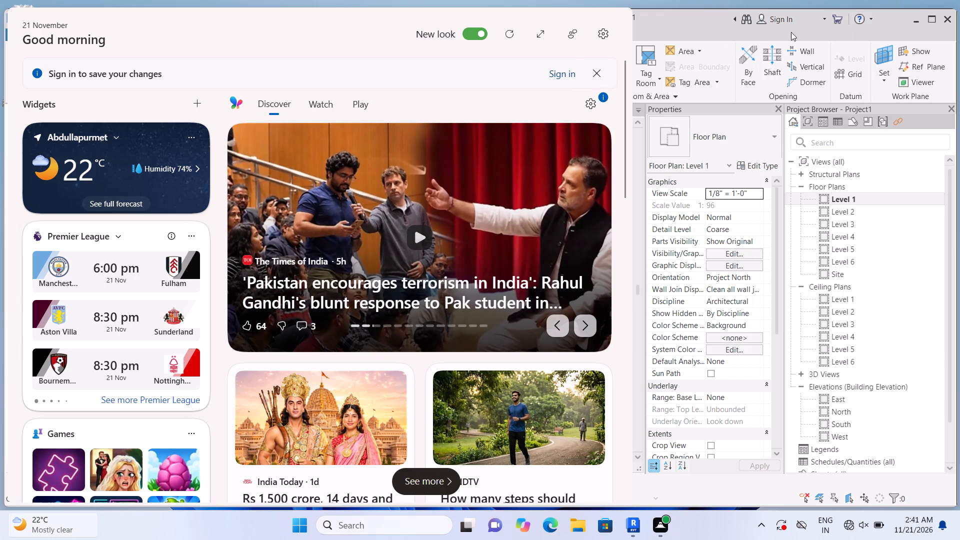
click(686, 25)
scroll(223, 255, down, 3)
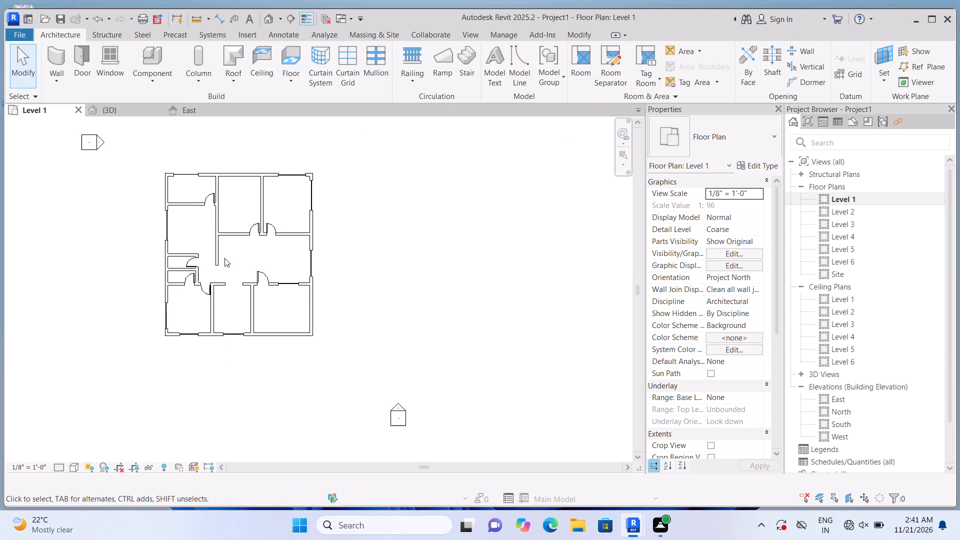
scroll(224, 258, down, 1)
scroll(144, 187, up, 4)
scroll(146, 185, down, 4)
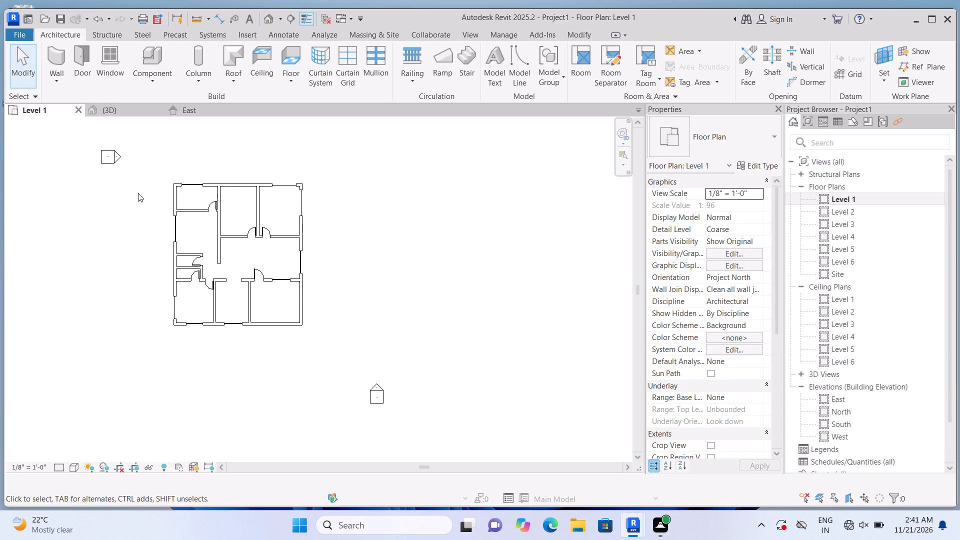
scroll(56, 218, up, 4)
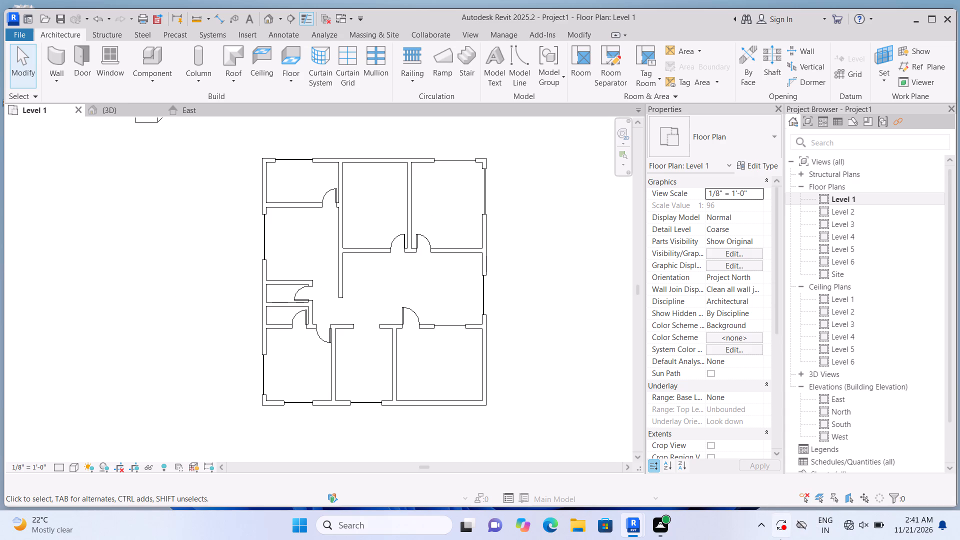
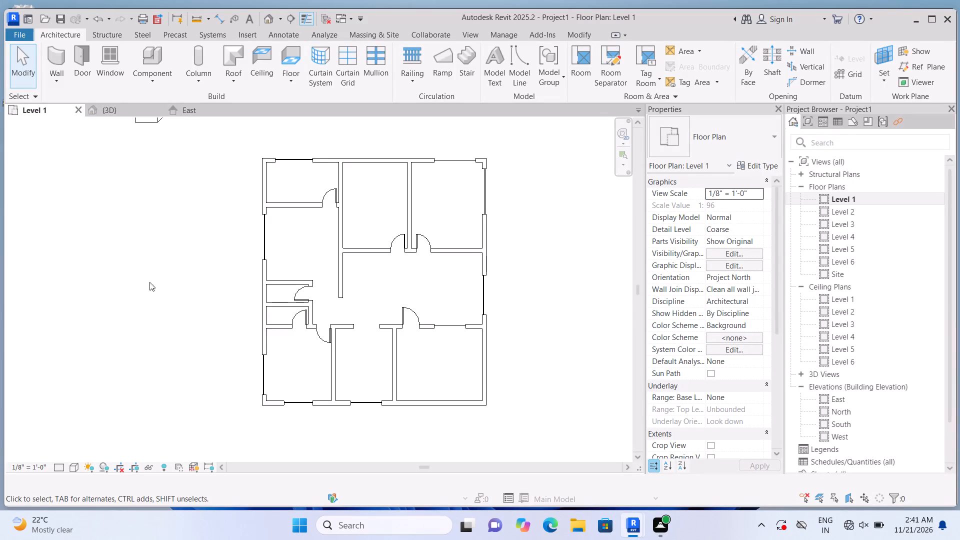
Switch to the default 3D view of the building and dismiss the save reminder.
scroll(491, 348, up, 1)
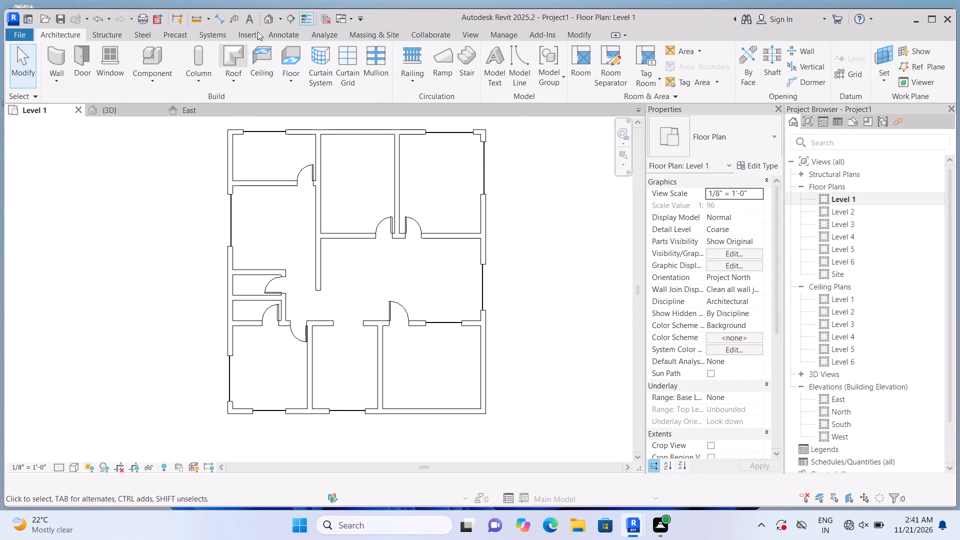
click(267, 17)
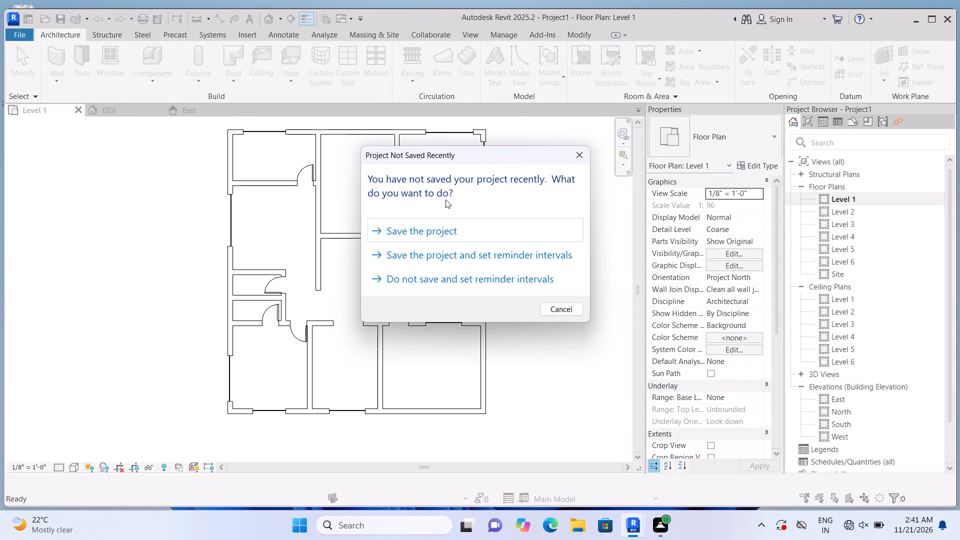
click(582, 154)
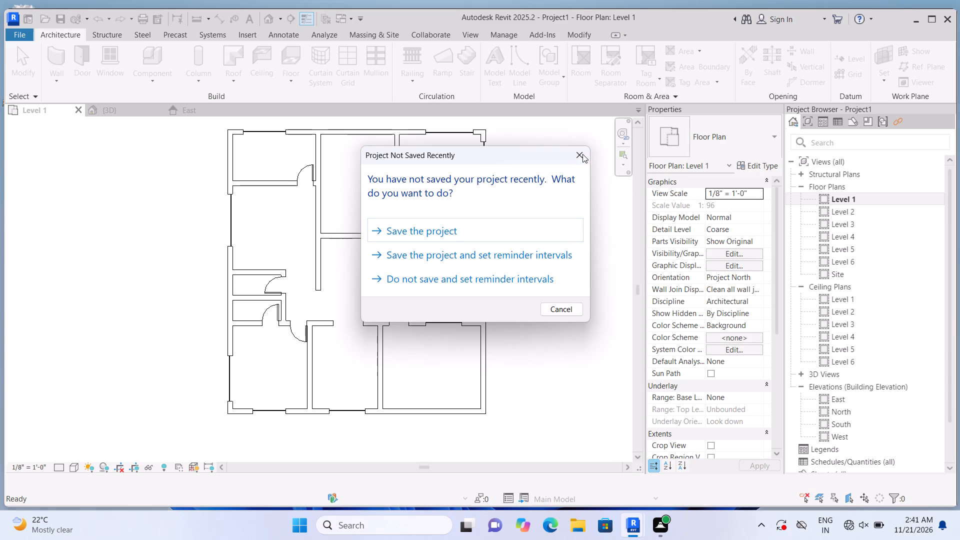
scroll(430, 358, up, 5)
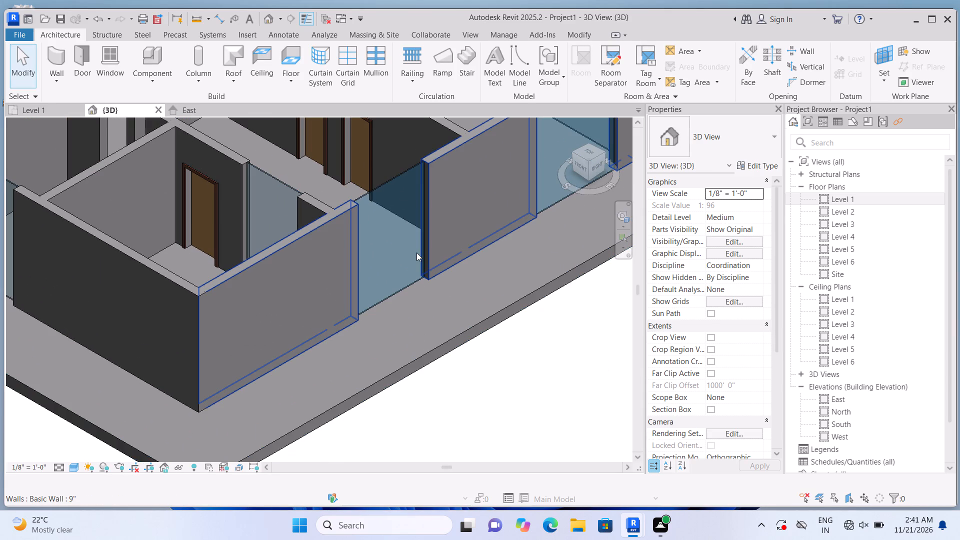
Raise the base of the curtain wall panel in the exterior wall to an offset of about 3'-0" above Level 1.
click(399, 251)
scroll(414, 306, up, 2)
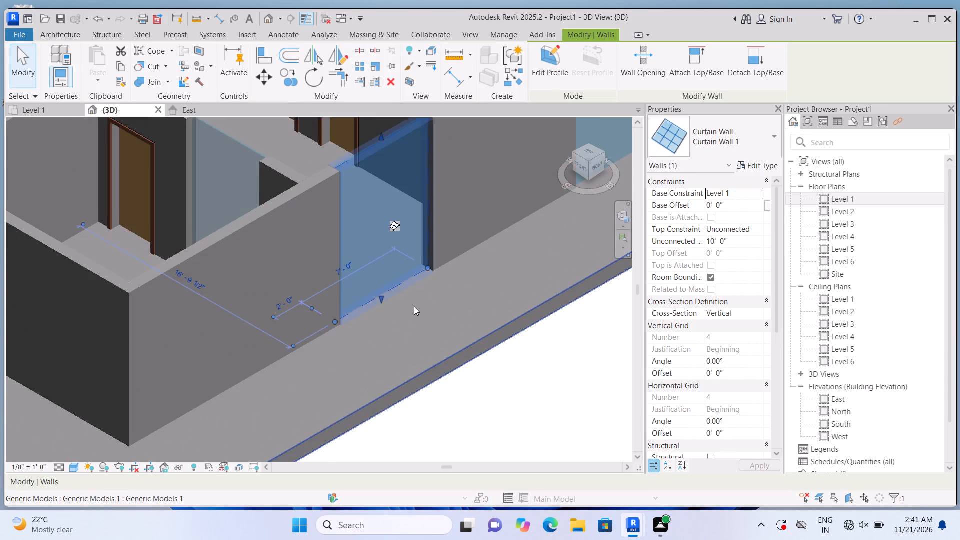
scroll(414, 306, up, 3)
drag(364, 290, 363, 282)
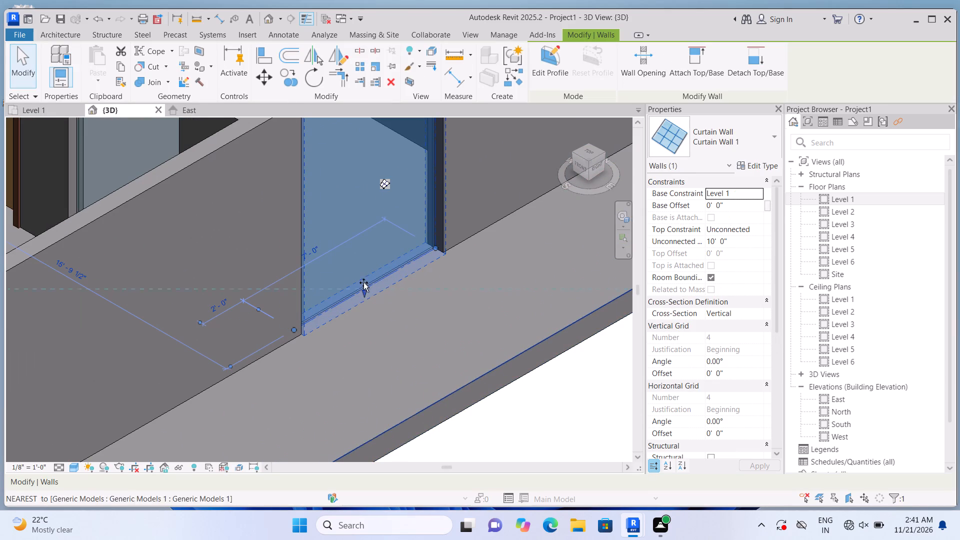
drag(363, 282, 366, 267)
double_click(366, 266)
drag(367, 258, 369, 254)
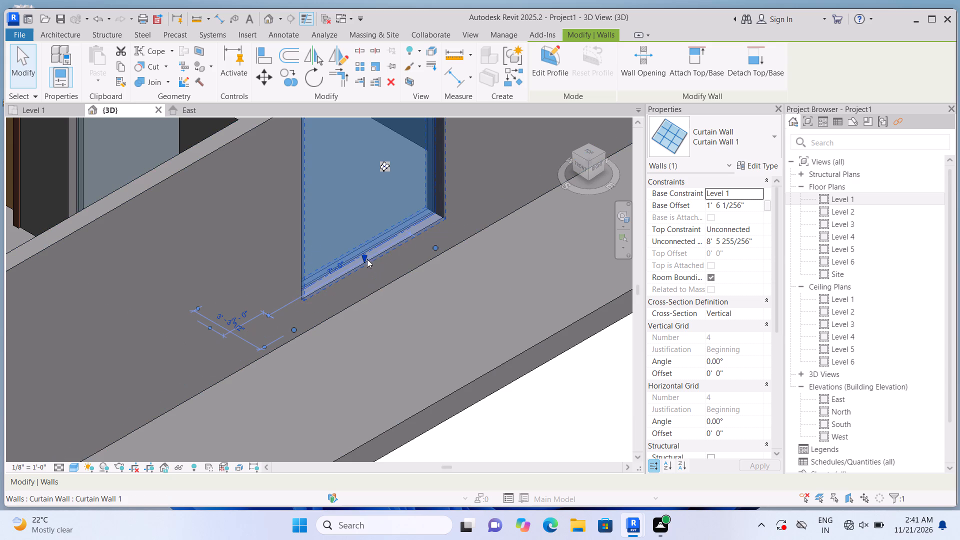
drag(363, 255, 367, 221)
double_click(367, 221)
drag(368, 218, 372, 210)
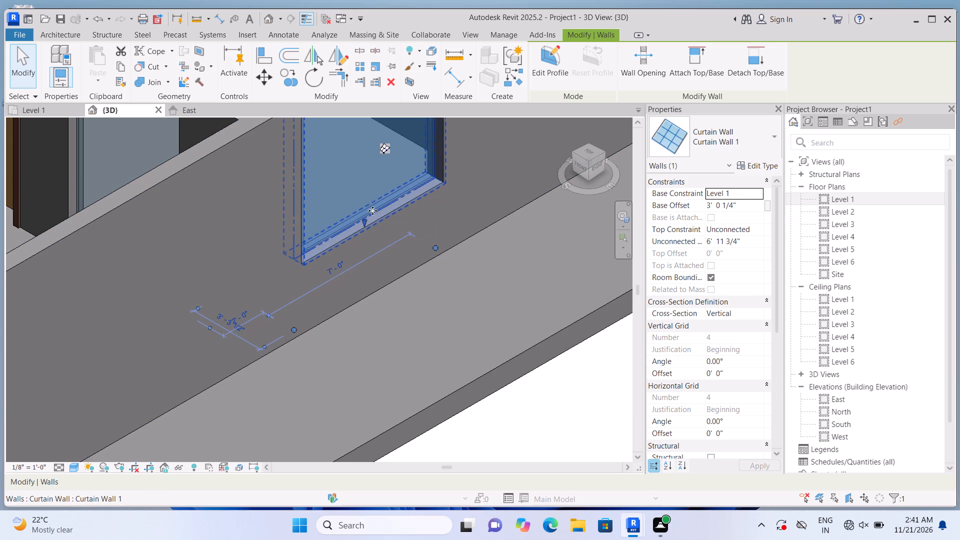
drag(372, 210, 375, 199)
click(375, 199)
scroll(397, 300, down, 4)
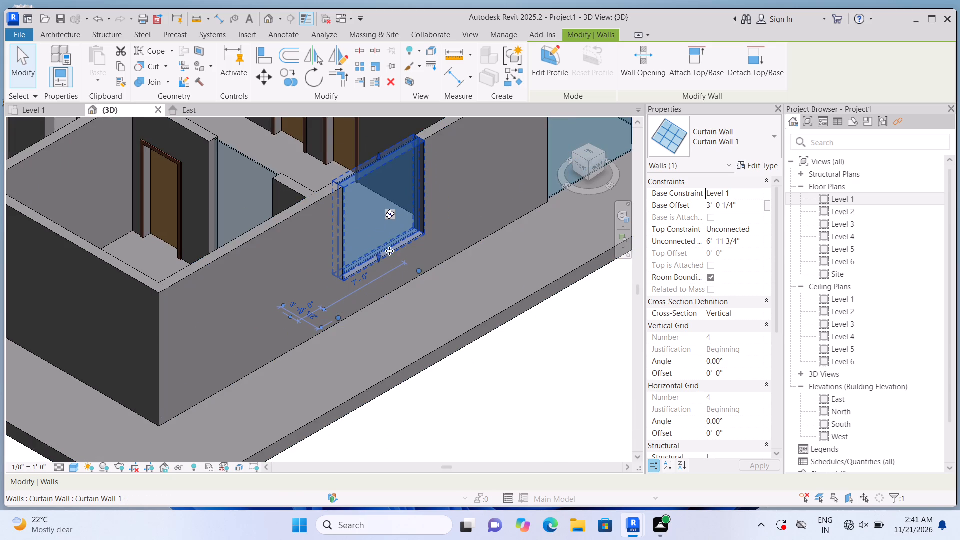
Lower the top edge of that curtain wall to an unconnected height of about 5'-3".
scroll(389, 251, up, 1)
scroll(379, 139, up, 1)
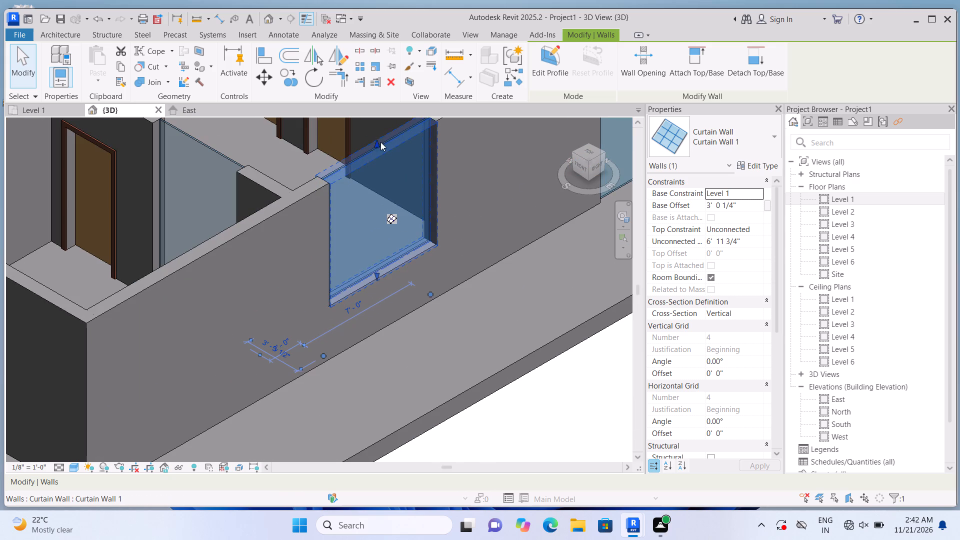
drag(387, 180, 390, 192)
click(390, 192)
scroll(380, 169, up, 3)
drag(377, 133, 402, 186)
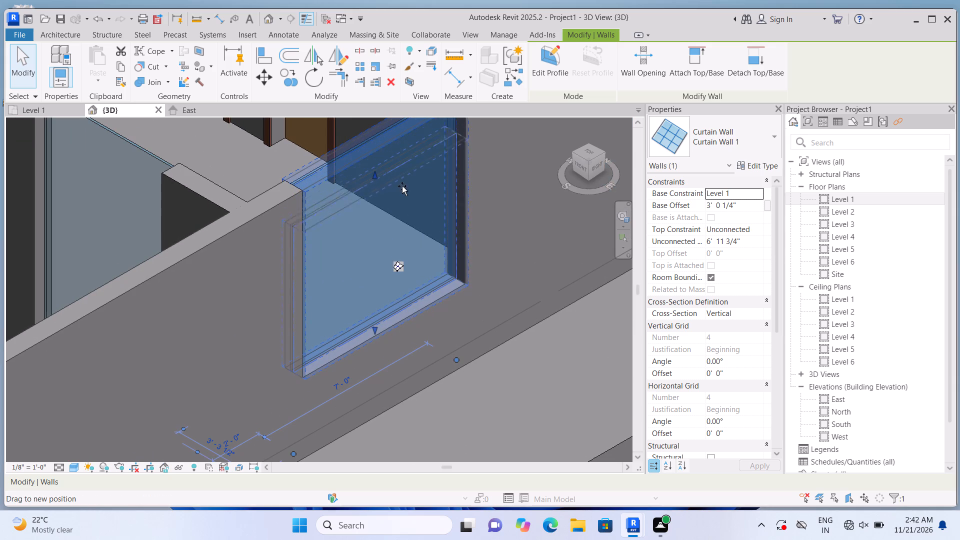
drag(402, 186, 401, 185)
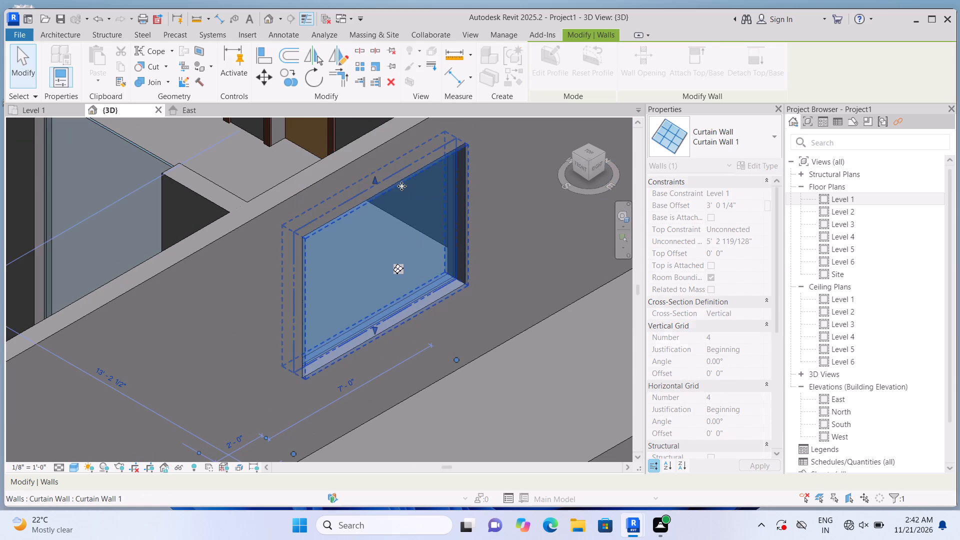
Raise the curtain wall's base further to an offset of about 3'-5", giving a height of about 4'-10".
drag(371, 326, 375, 322)
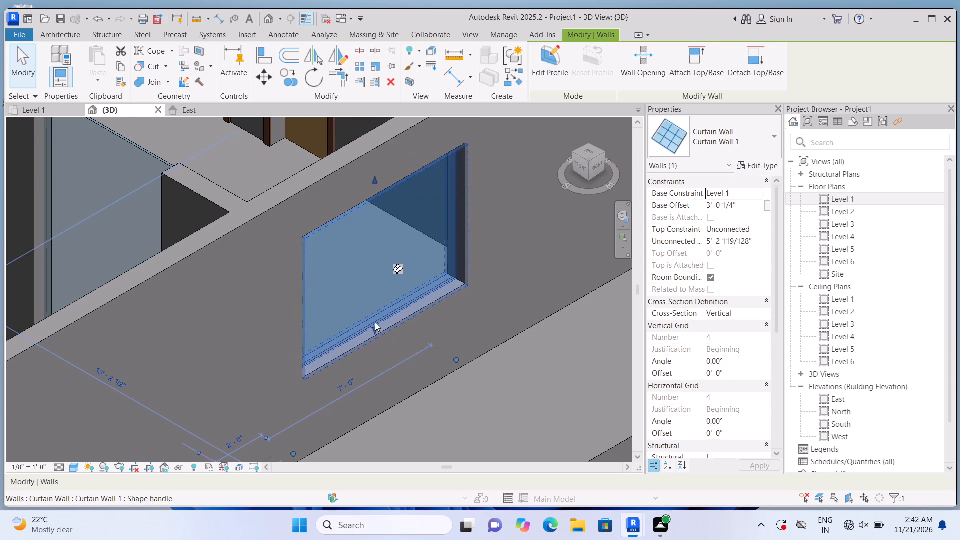
drag(375, 322, 381, 315)
click(381, 315)
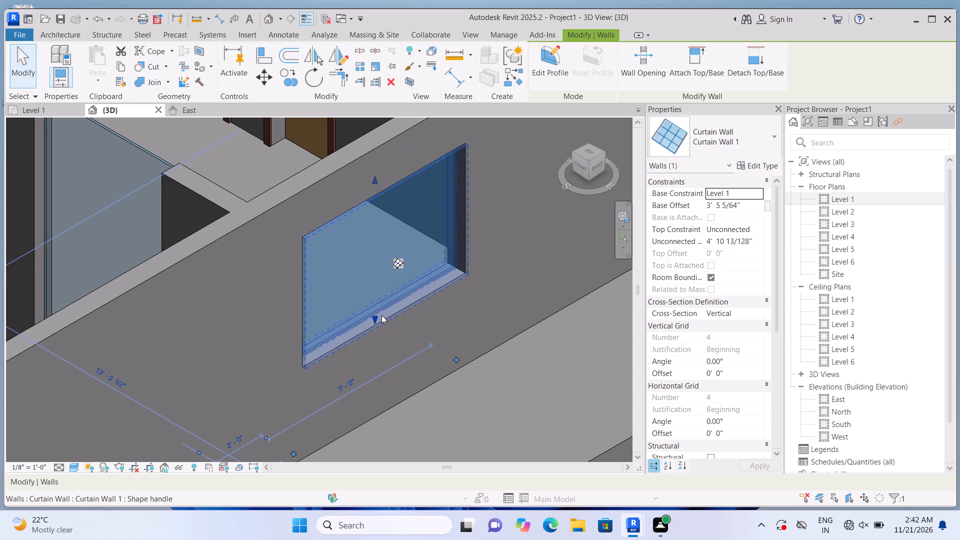
scroll(381, 315, down, 3)
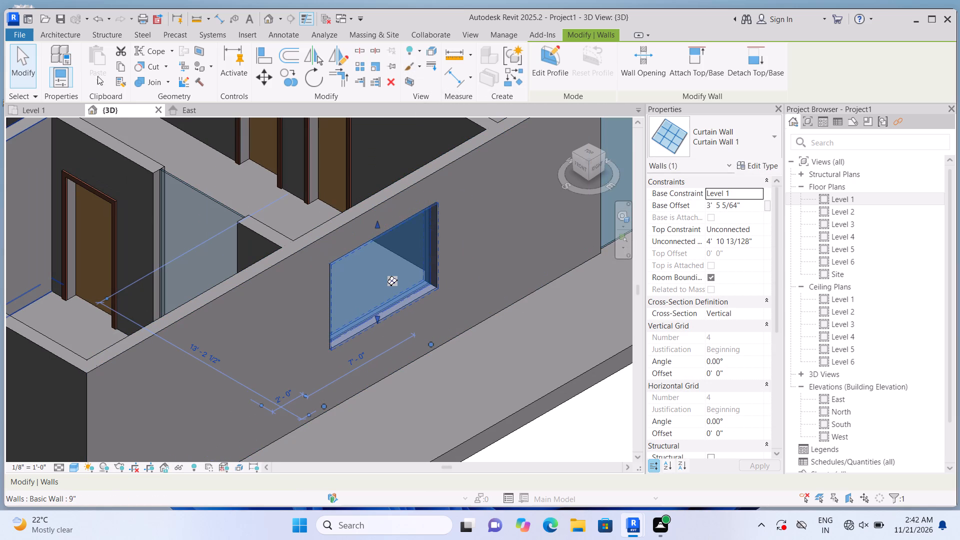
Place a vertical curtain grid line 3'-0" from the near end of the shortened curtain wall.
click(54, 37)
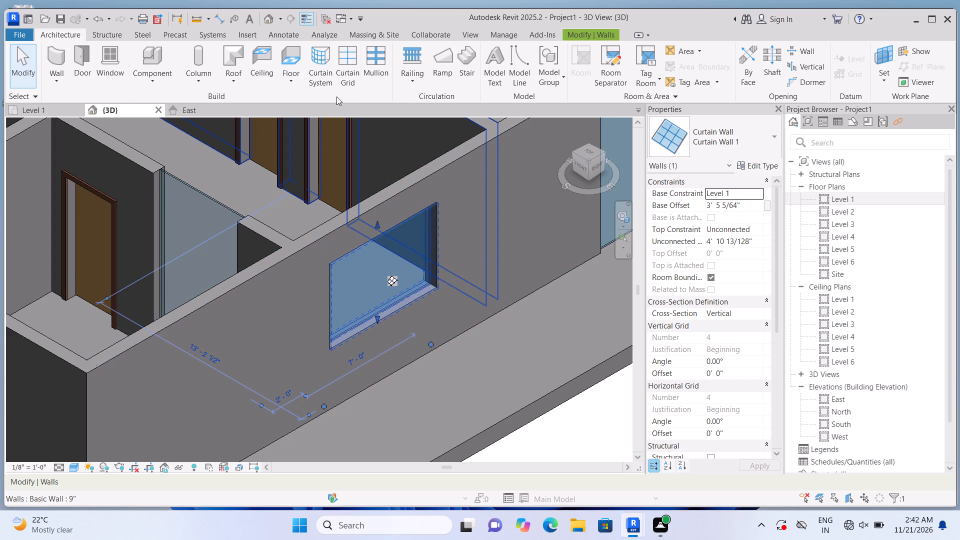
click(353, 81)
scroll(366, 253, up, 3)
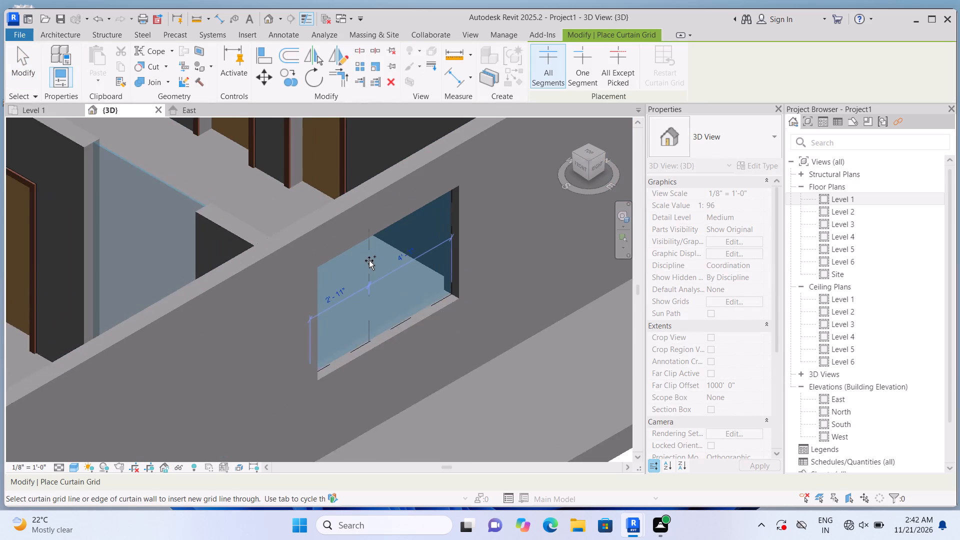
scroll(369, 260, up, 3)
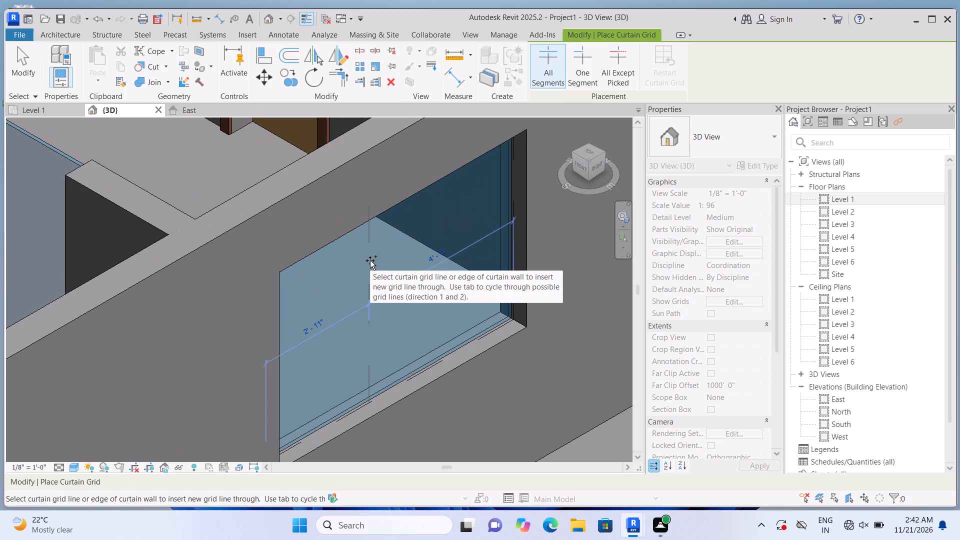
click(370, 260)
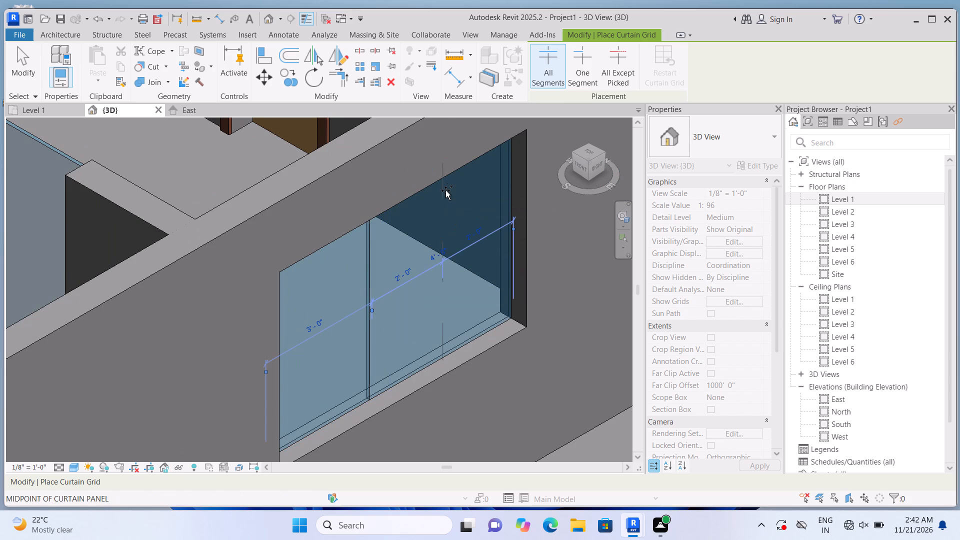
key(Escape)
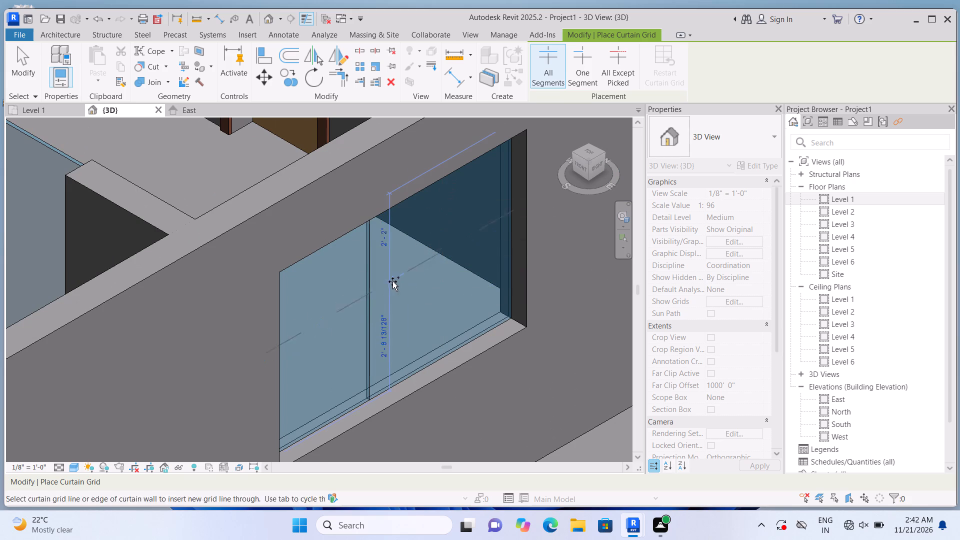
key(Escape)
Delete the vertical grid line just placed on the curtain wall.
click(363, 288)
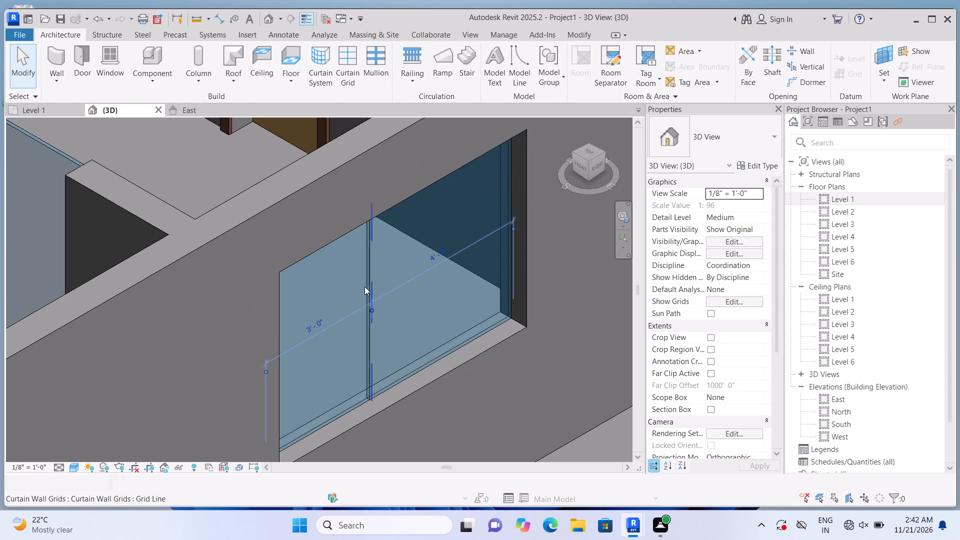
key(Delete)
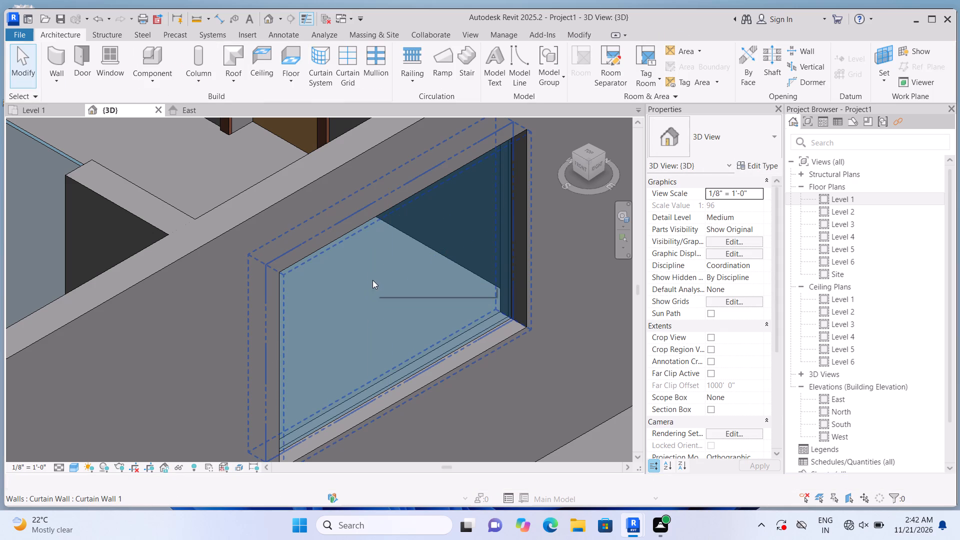
Divide the curtain wall with two vertical grid lines 2'-4" apart and one horizontal grid line about 0'-8" below its top.
click(342, 77)
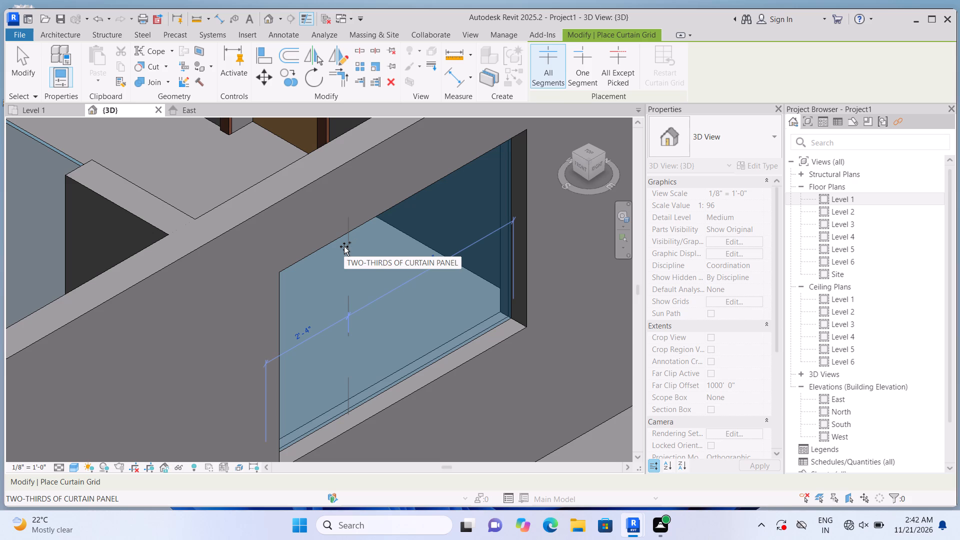
double_click(344, 246)
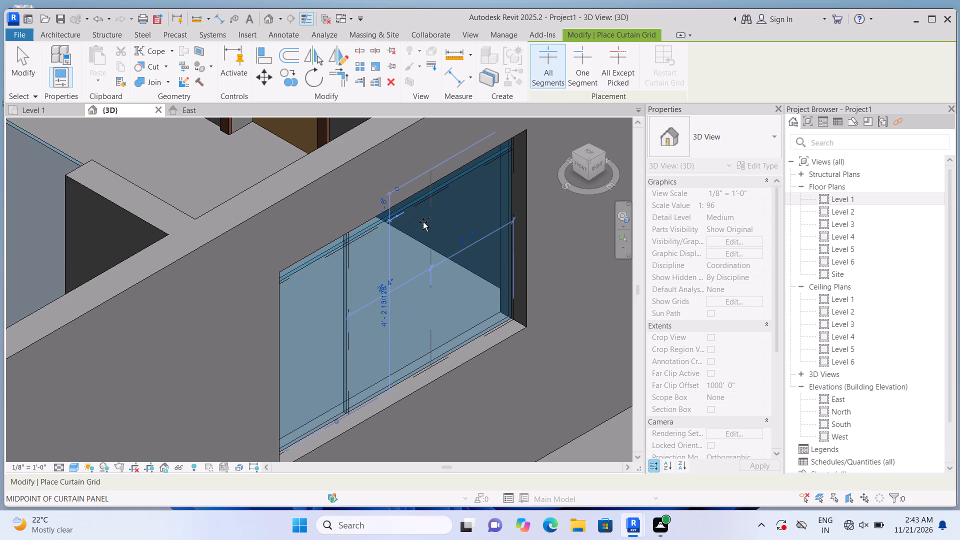
click(423, 222)
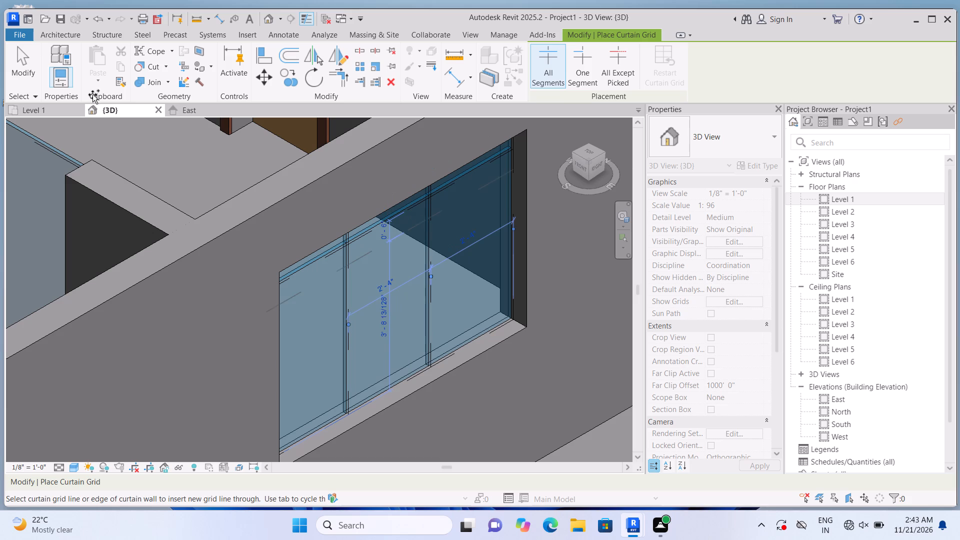
Place 2.5" x 5" rectangular mullions on both vertical grid lines, the side edges, the bottom edge and the upper horizontal grid line.
click(63, 33)
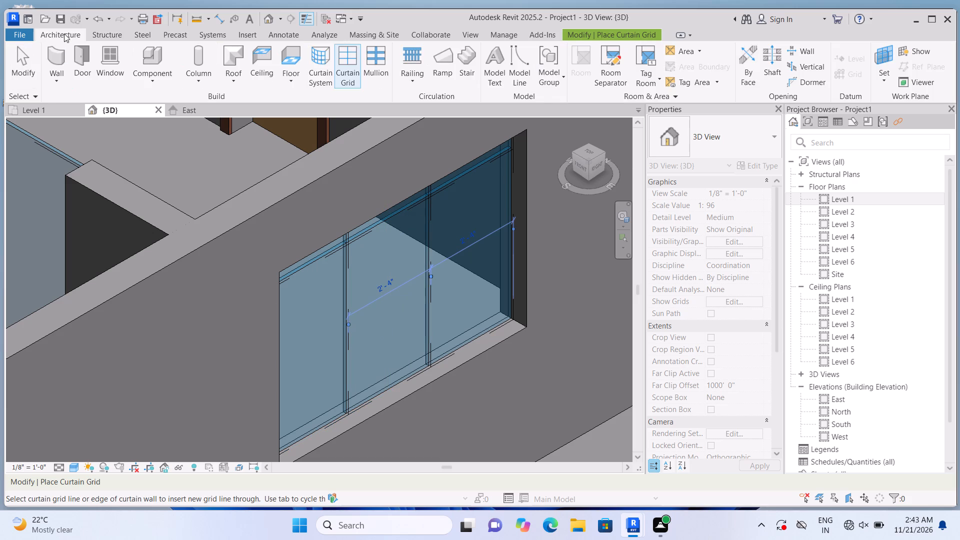
click(364, 66)
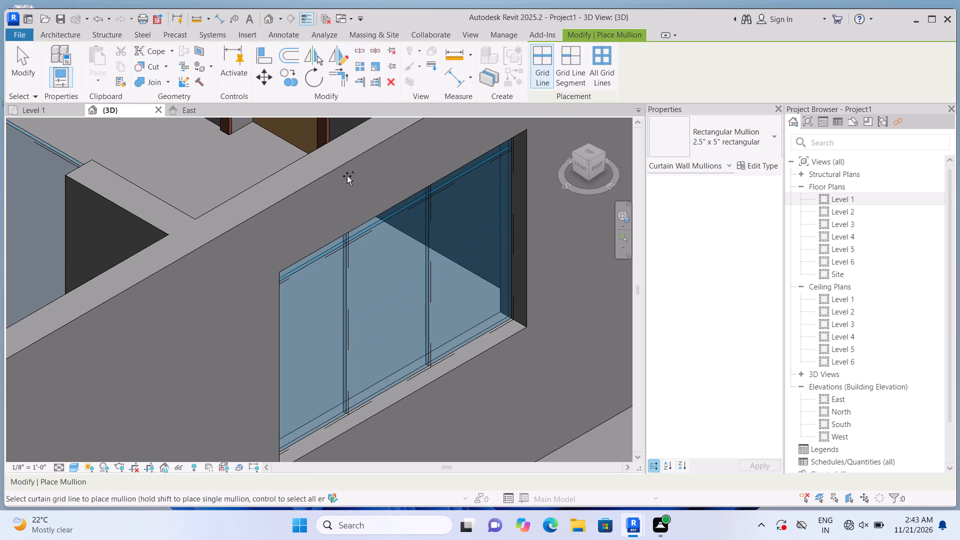
click(354, 324)
click(436, 294)
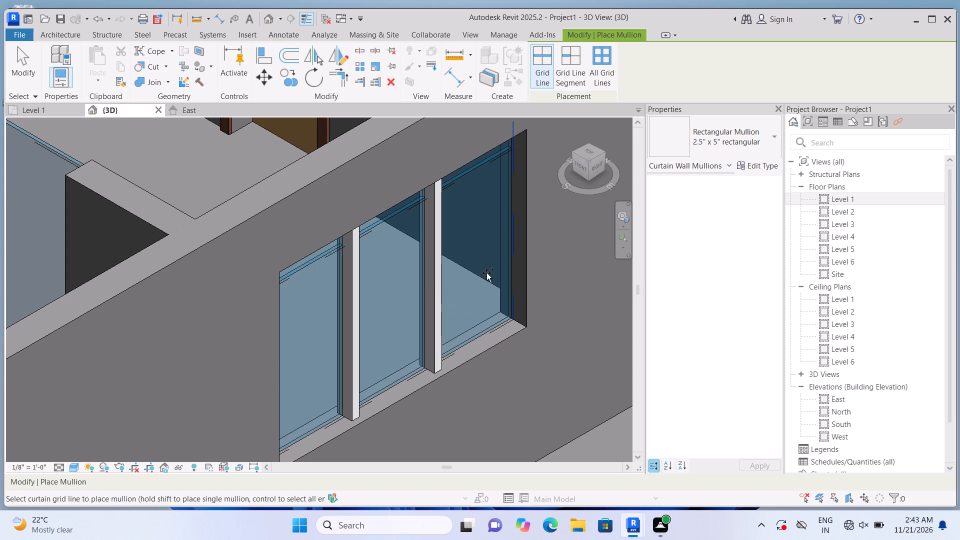
click(523, 259)
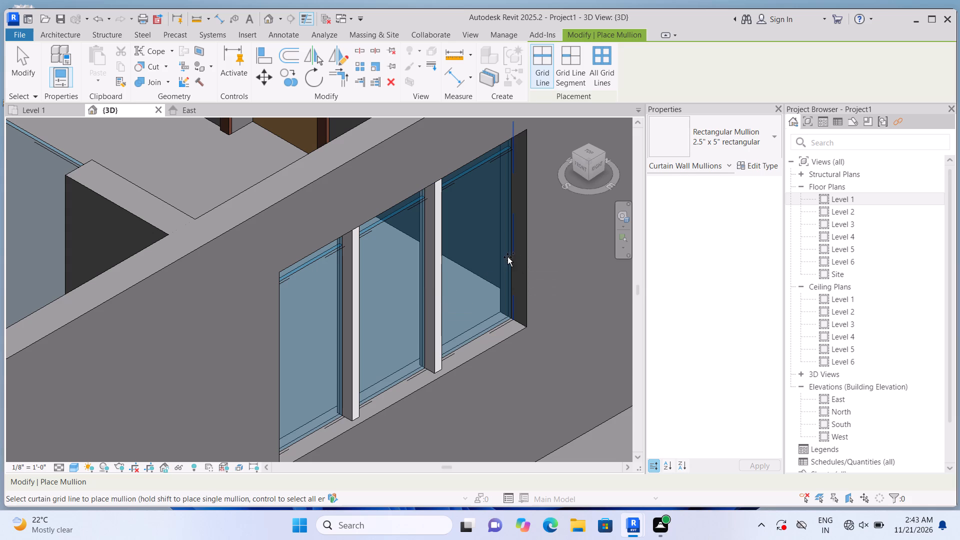
click(507, 257)
click(469, 343)
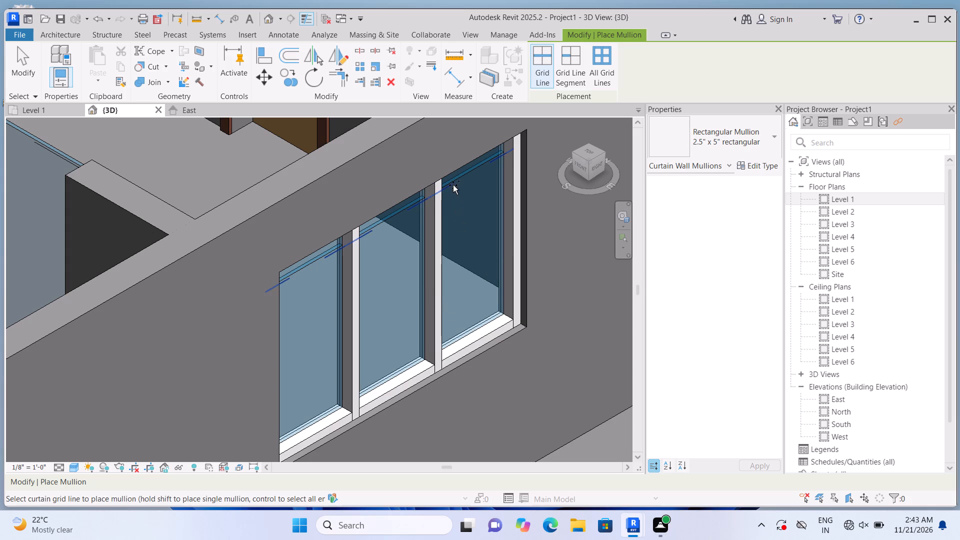
click(453, 182)
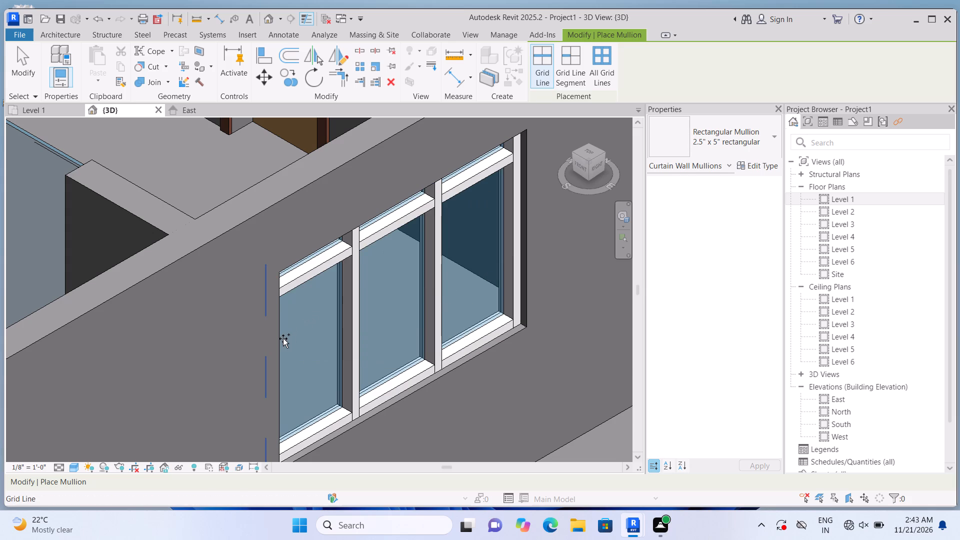
click(283, 338)
scroll(283, 338, down, 6)
scroll(298, 317, up, 4)
scroll(299, 318, down, 1)
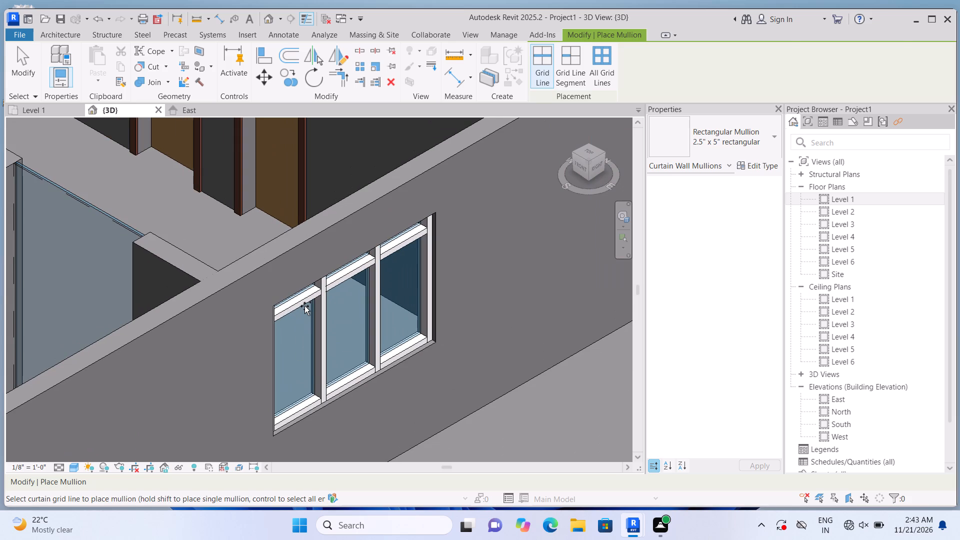
key(Escape)
Delete the mullion on the upper horizontal grid line above the window's nearest glass panel.
scroll(305, 305, up, 8)
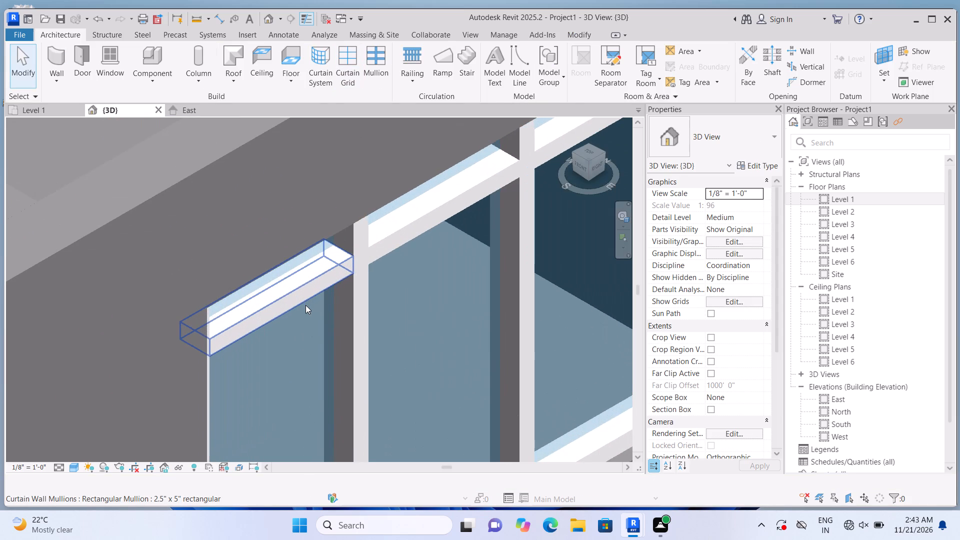
click(307, 303)
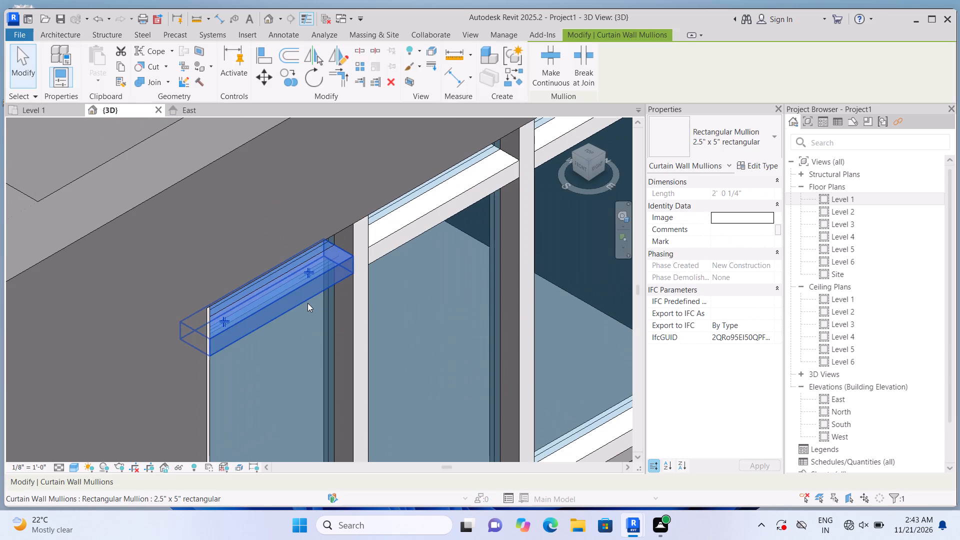
key(BackSpace)
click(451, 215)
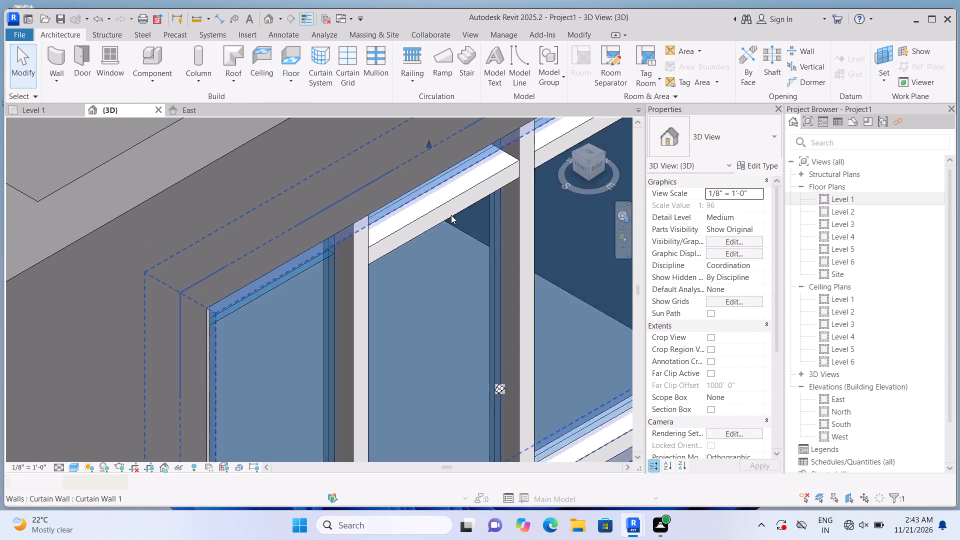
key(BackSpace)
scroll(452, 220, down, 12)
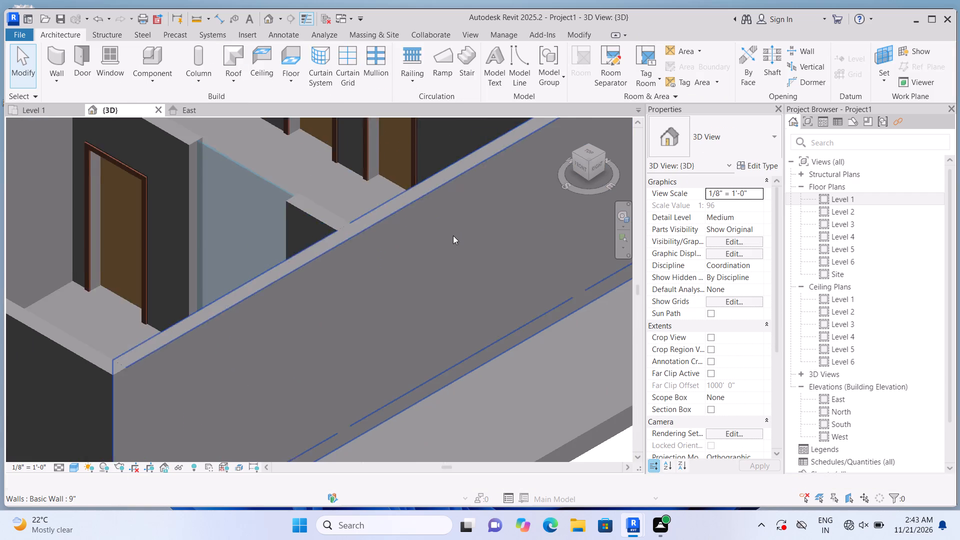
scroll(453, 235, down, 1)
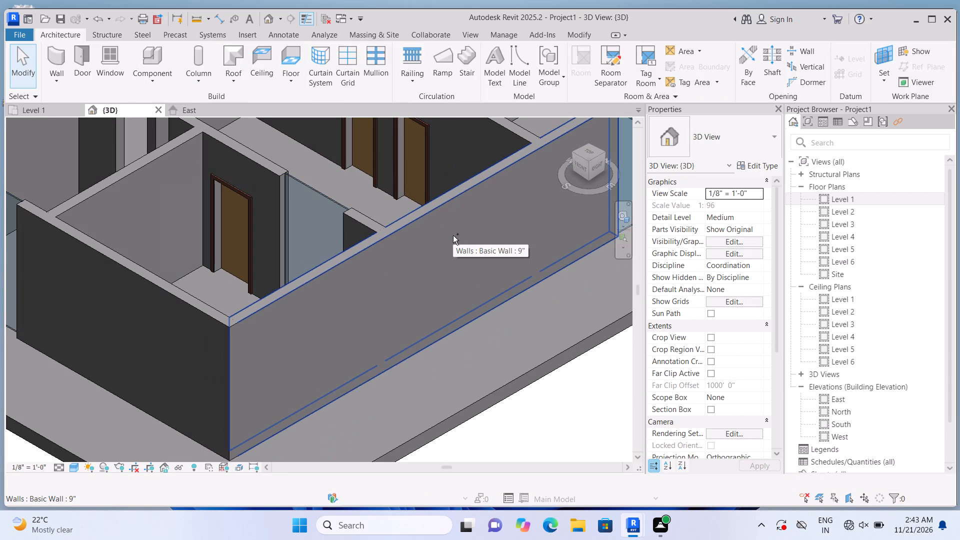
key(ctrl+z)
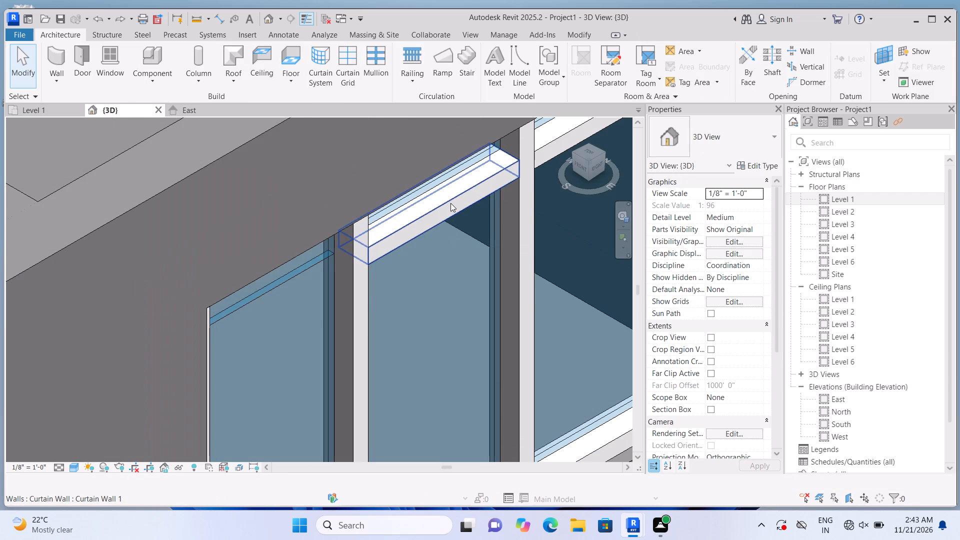
Delete the two remaining mullions on the upper horizontal grid line, above the window's middle and far panels.
click(450, 203)
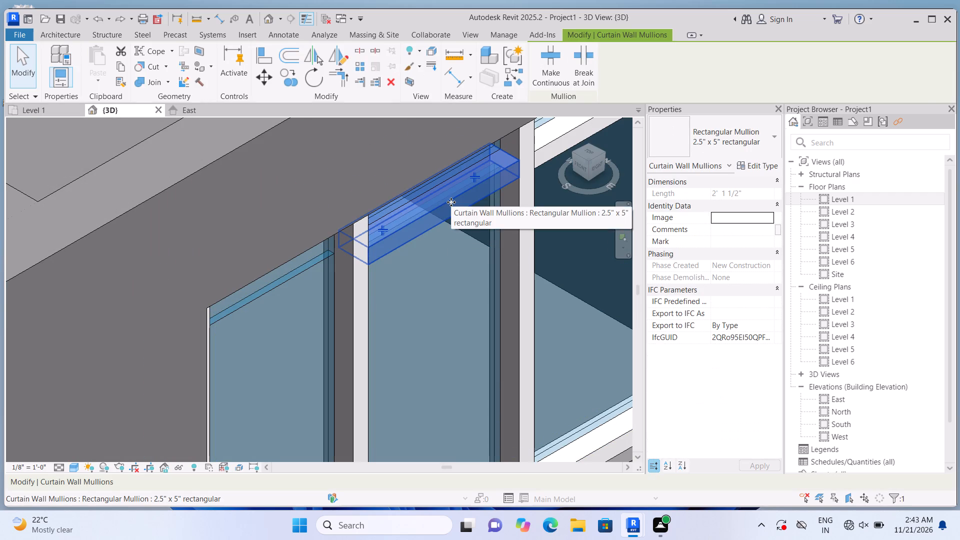
key(BackSpace)
scroll(450, 241, down, 9)
scroll(502, 187, up, 6)
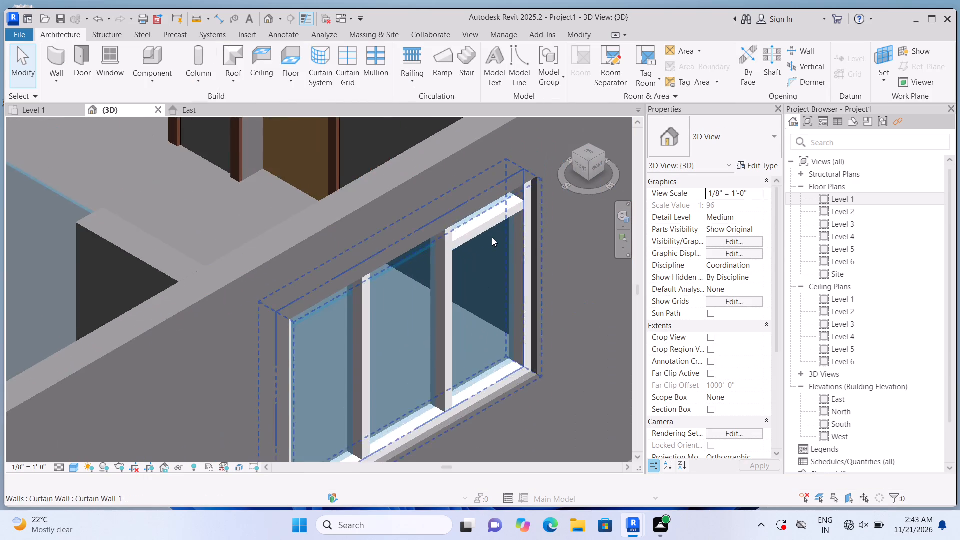
scroll(492, 237, up, 2)
click(493, 201)
key(BackSpace)
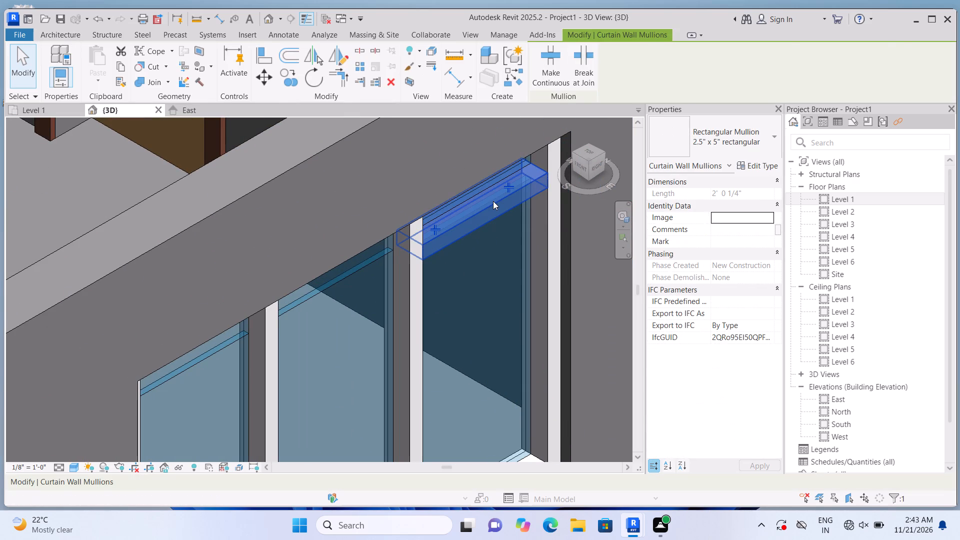
Delete the curtain wall's upper horizontal grid line.
click(343, 276)
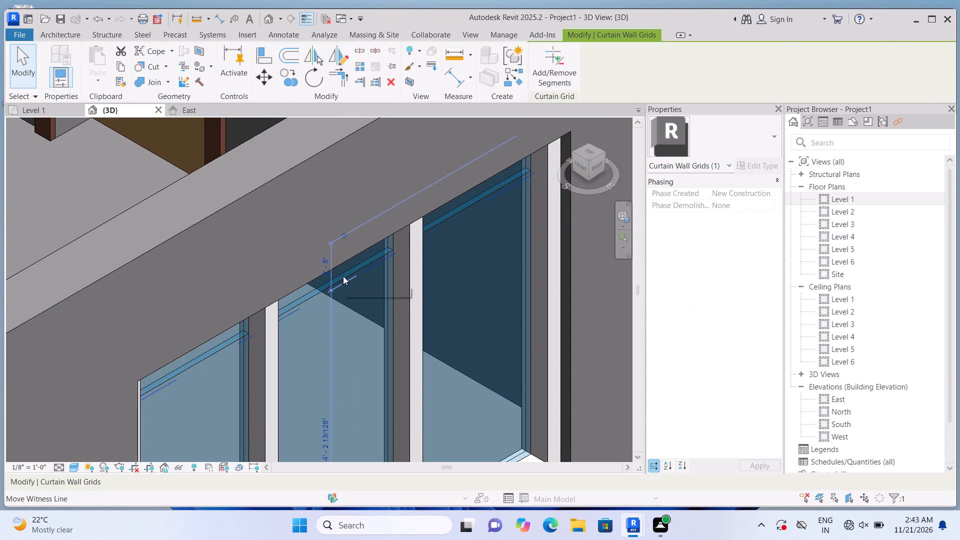
key(Delete)
Place a 2.5" x 5" rectangular mullion along the top edge of the three-panel curtain wall window.
scroll(343, 276, down, 8)
scroll(353, 290, up, 1)
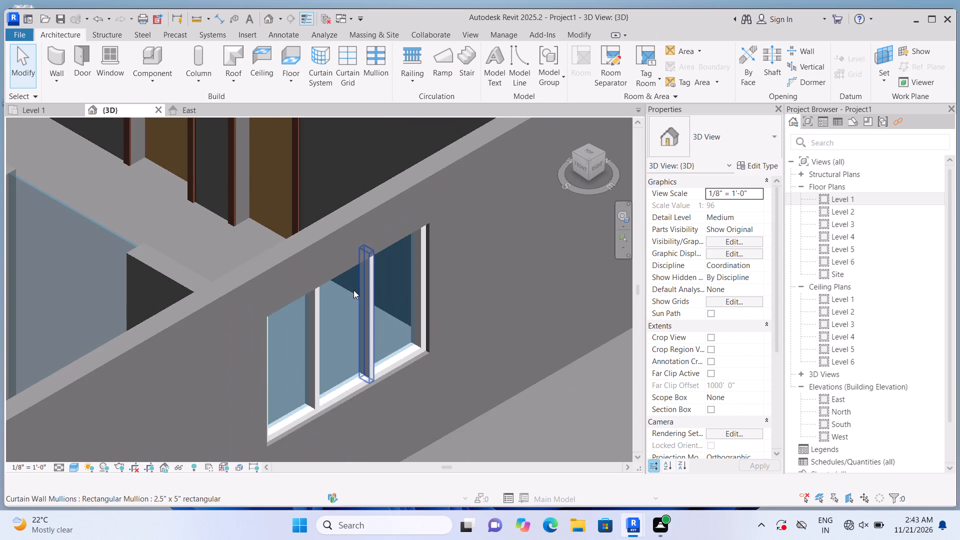
double_click(383, 64)
scroll(382, 216, up, 5)
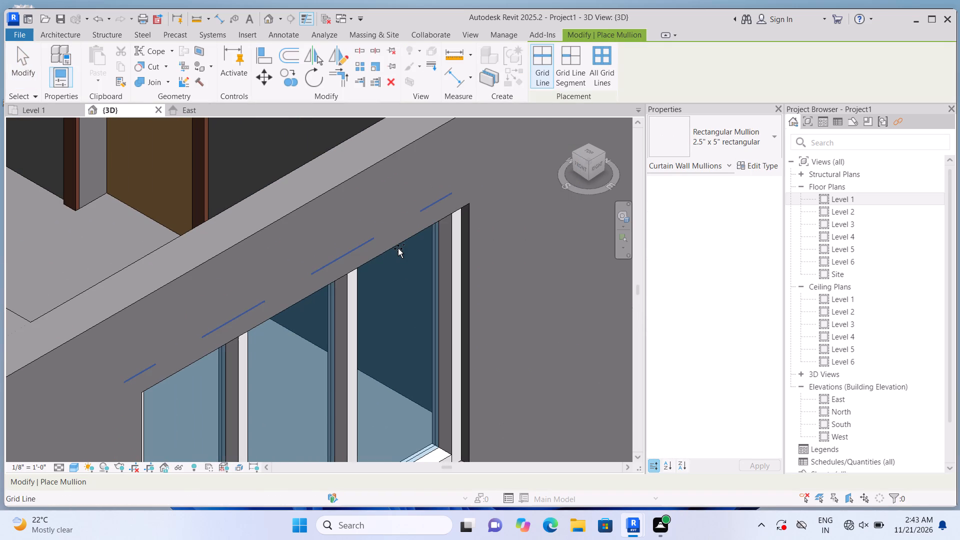
click(398, 248)
scroll(398, 248, down, 13)
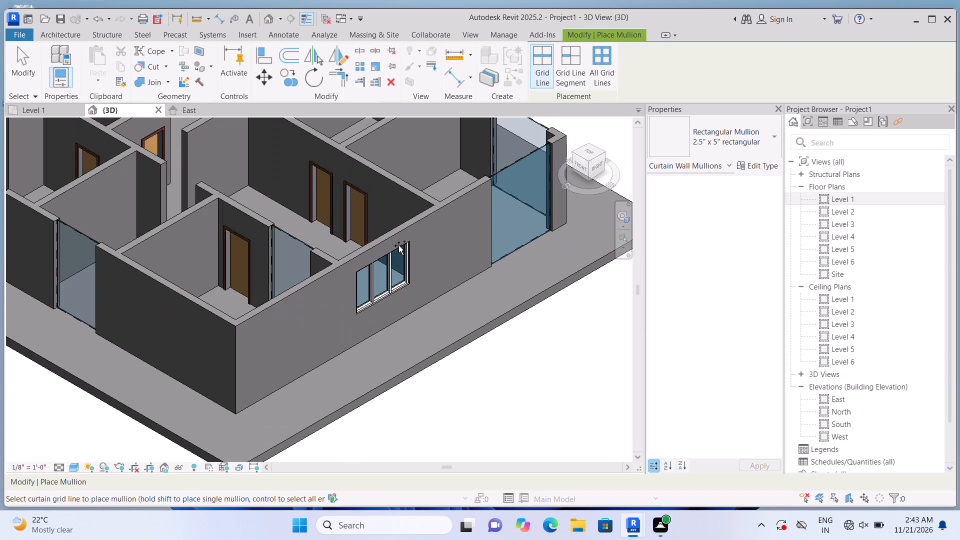
key(Escape)
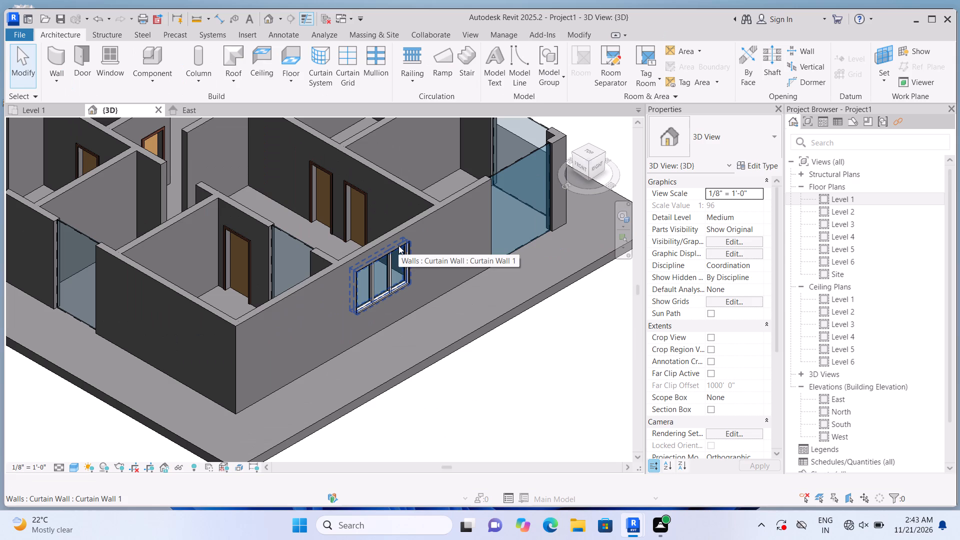
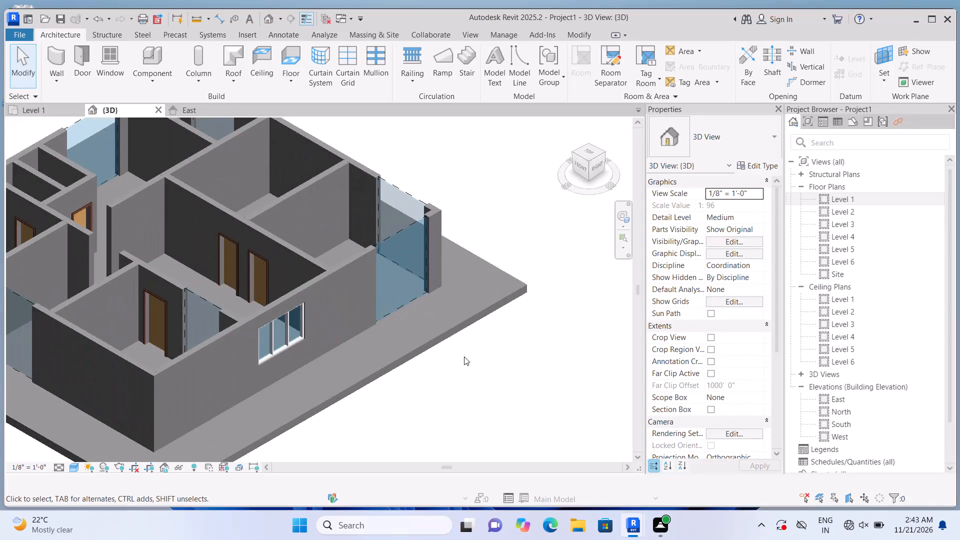
Select the full-height curtain wall without grids near the building's outer corner, on the same side as the three-panel window.
scroll(435, 335, up, 1)
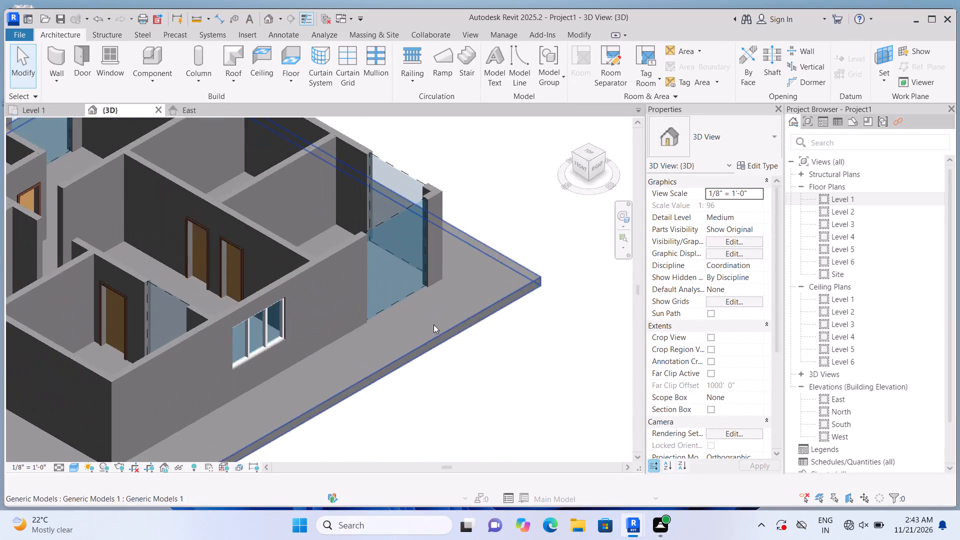
scroll(433, 324, up, 2)
scroll(360, 146, up, 3)
scroll(407, 261, up, 3)
click(407, 260)
scroll(422, 239, down, 4)
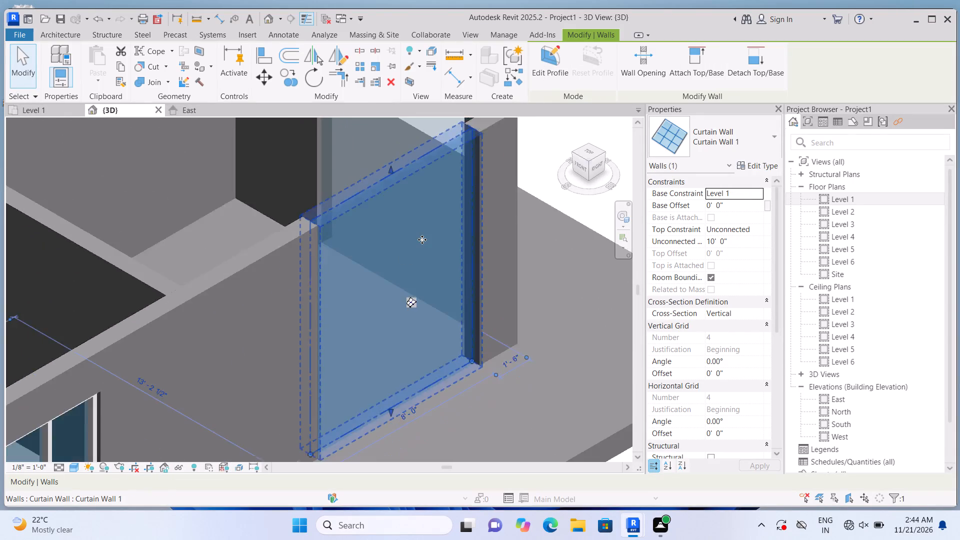
scroll(422, 239, down, 4)
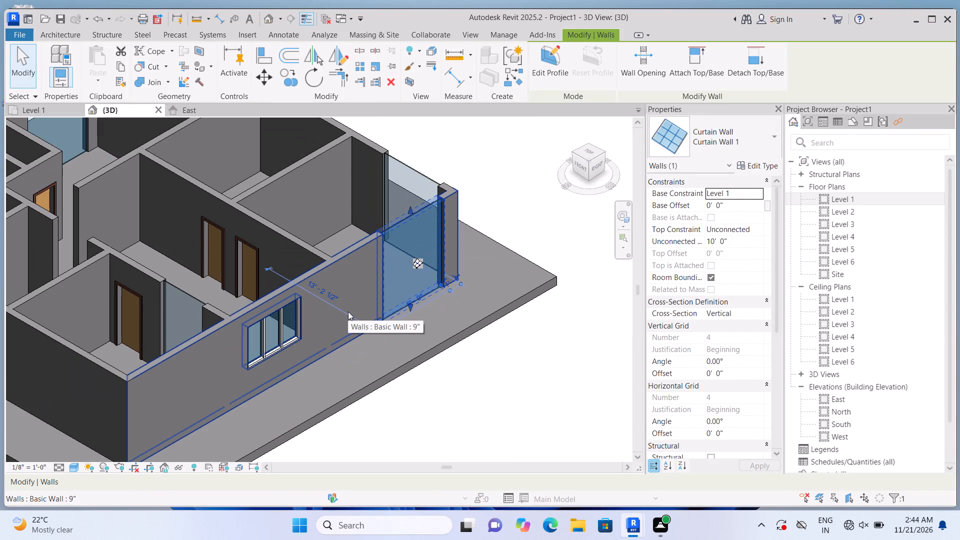
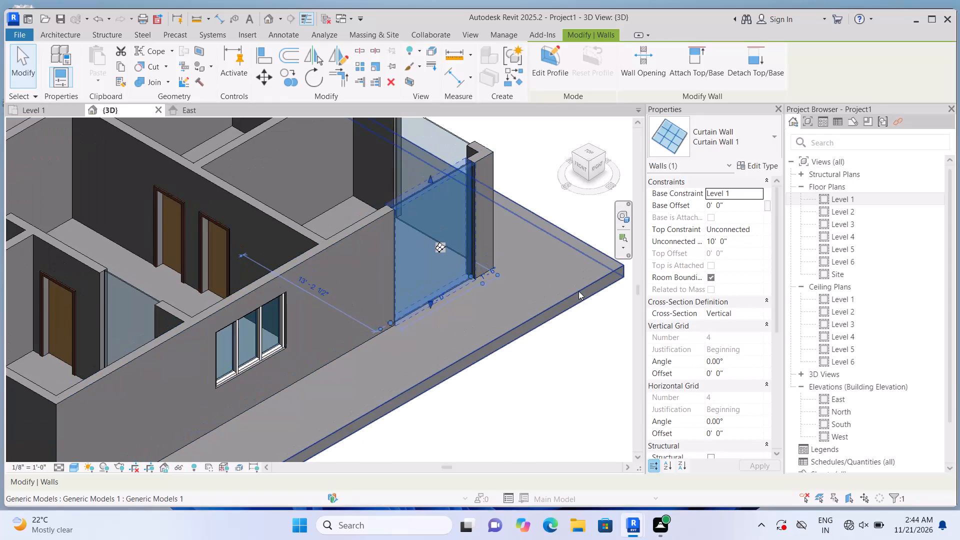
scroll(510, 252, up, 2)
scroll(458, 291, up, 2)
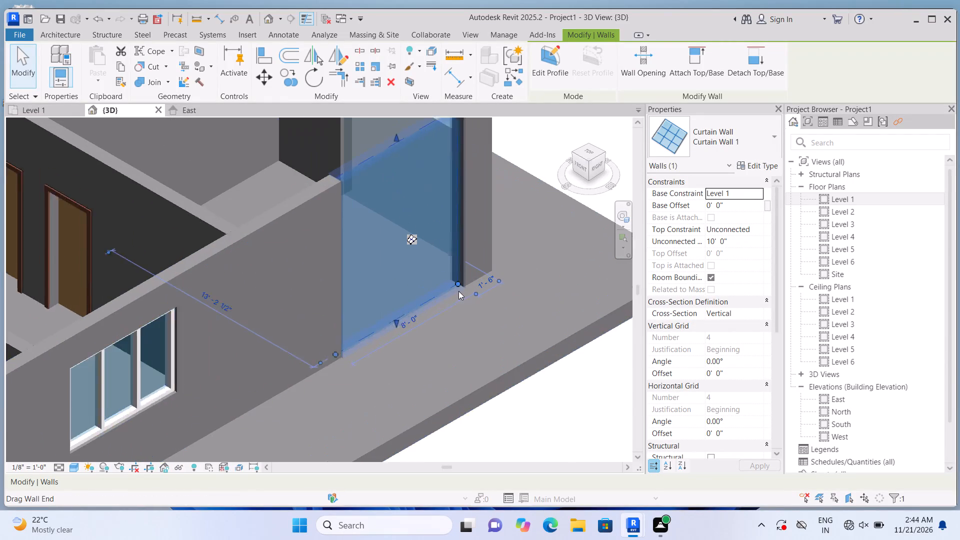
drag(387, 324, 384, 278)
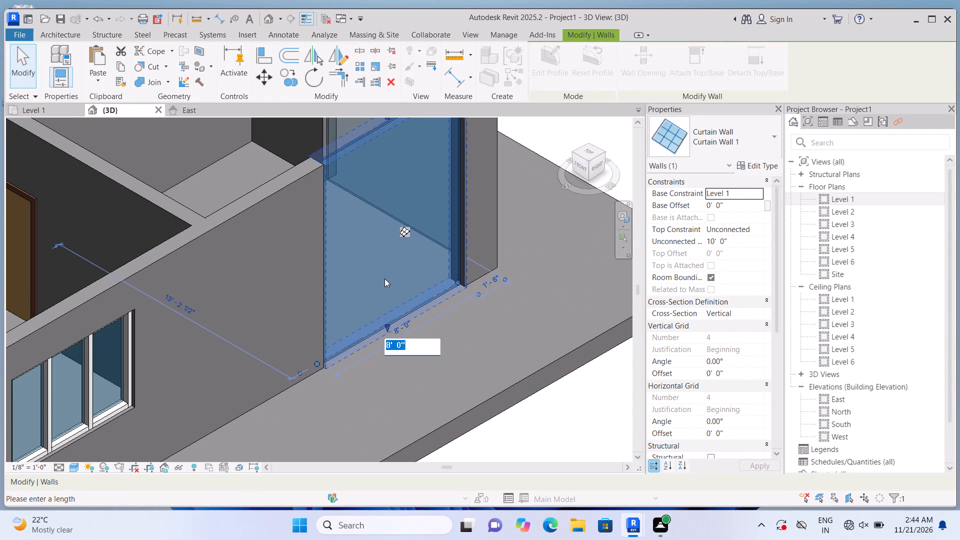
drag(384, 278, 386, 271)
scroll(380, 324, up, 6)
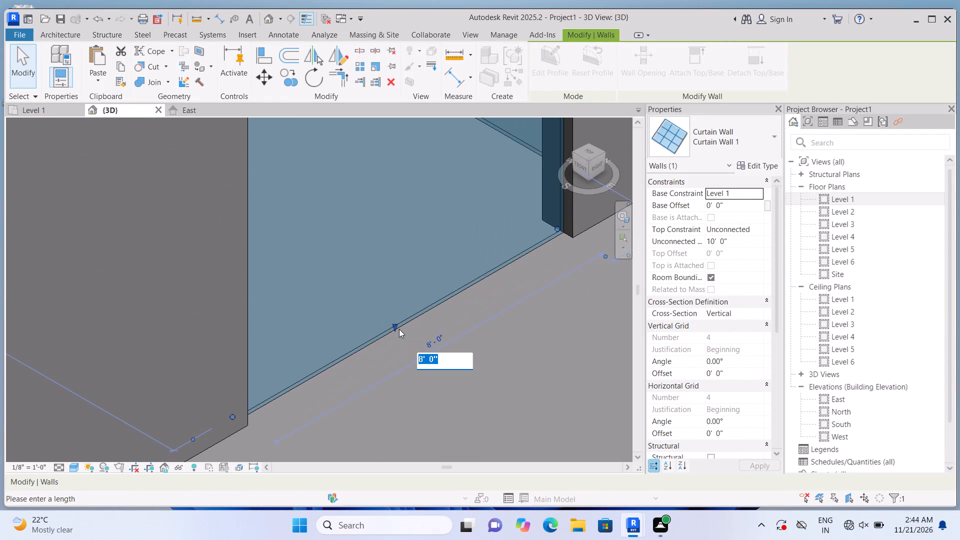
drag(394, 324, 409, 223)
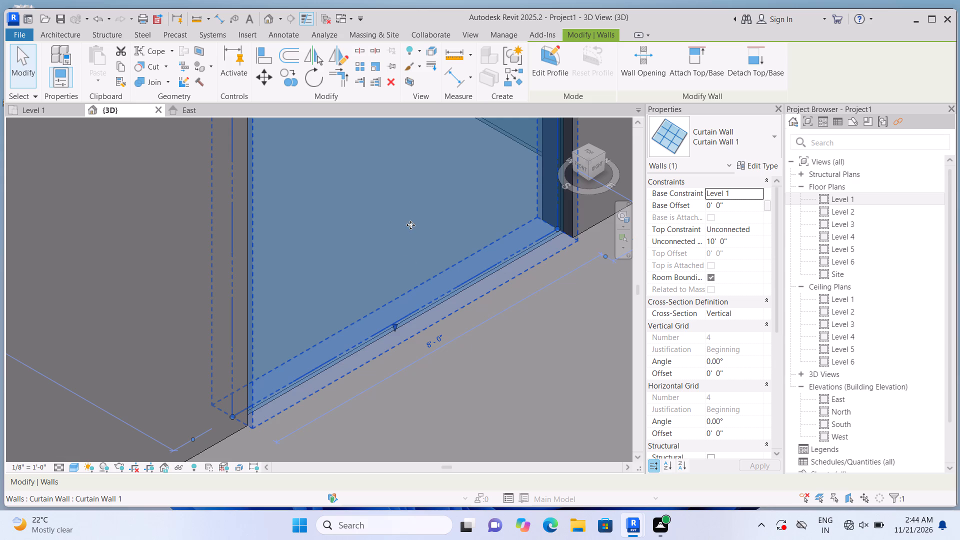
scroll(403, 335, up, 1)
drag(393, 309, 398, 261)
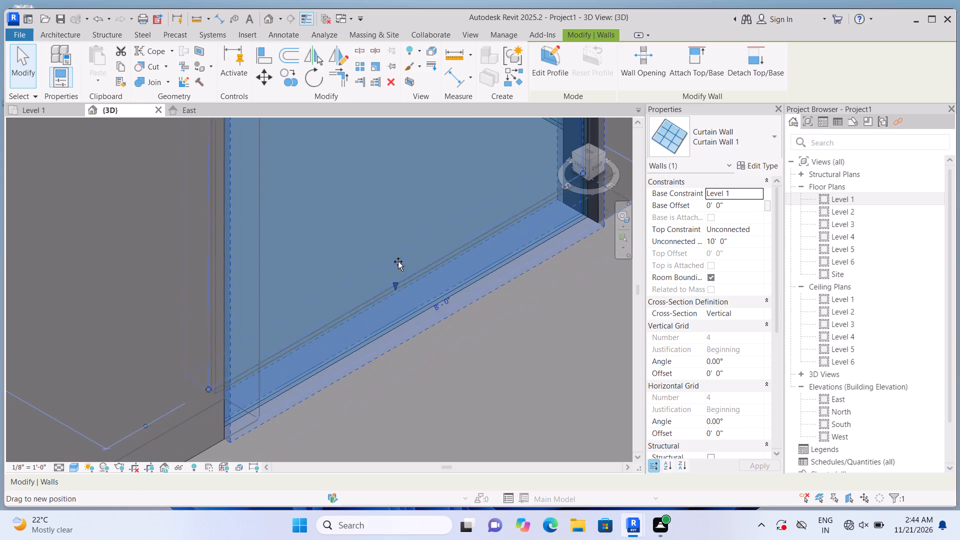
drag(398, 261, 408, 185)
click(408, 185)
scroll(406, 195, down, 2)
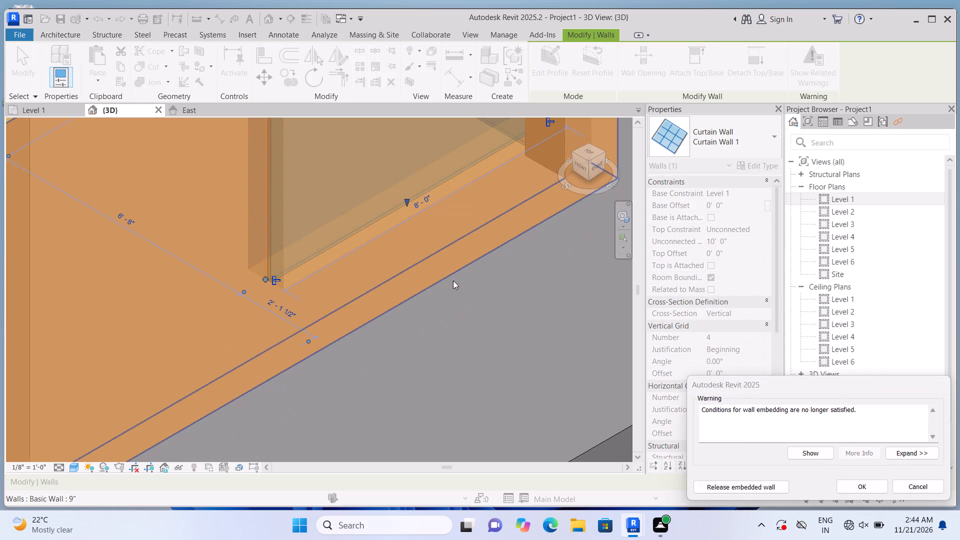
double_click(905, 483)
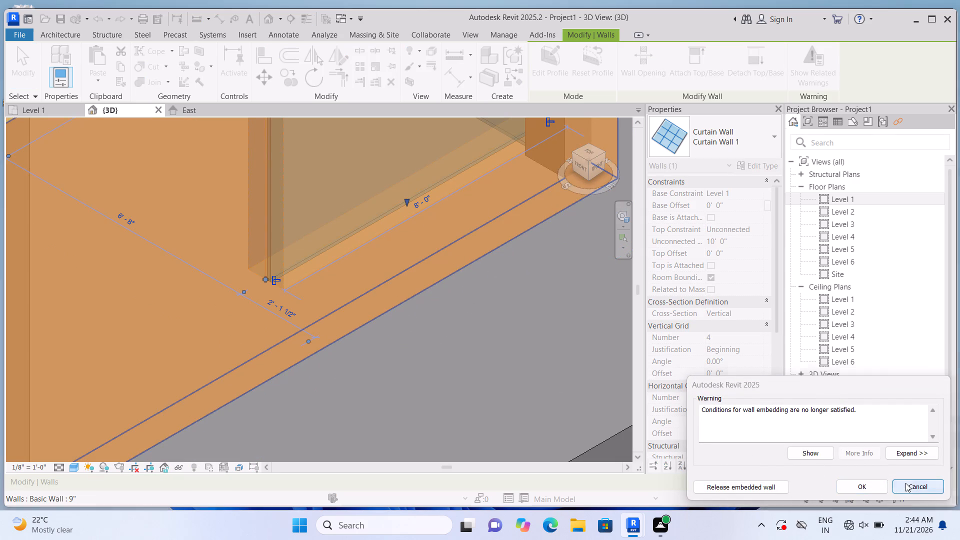
Raise the bottom edge of the ungridded curtain wall near the outer corner to a base offset of about 3'-3".
scroll(364, 302, up, 1)
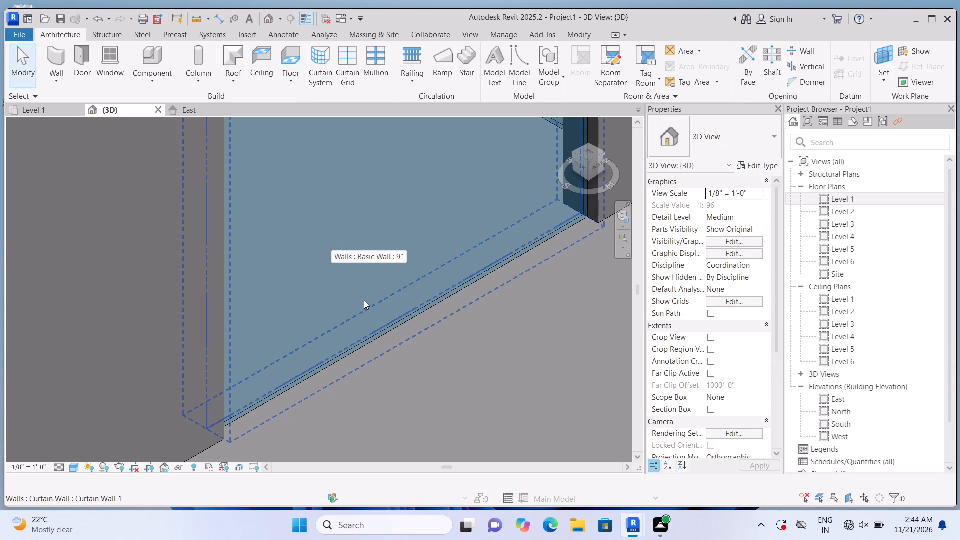
click(364, 286)
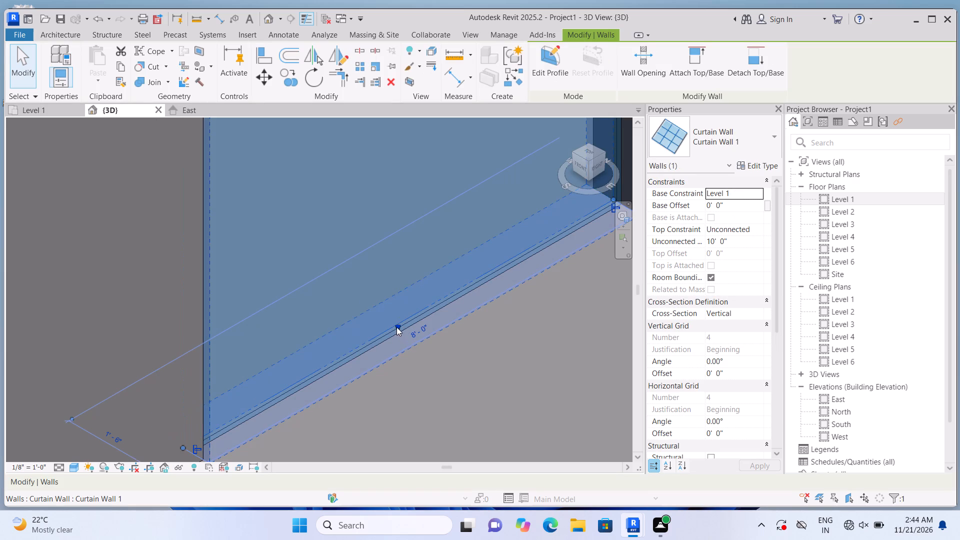
drag(396, 323, 410, 206)
scroll(407, 216, down, 3)
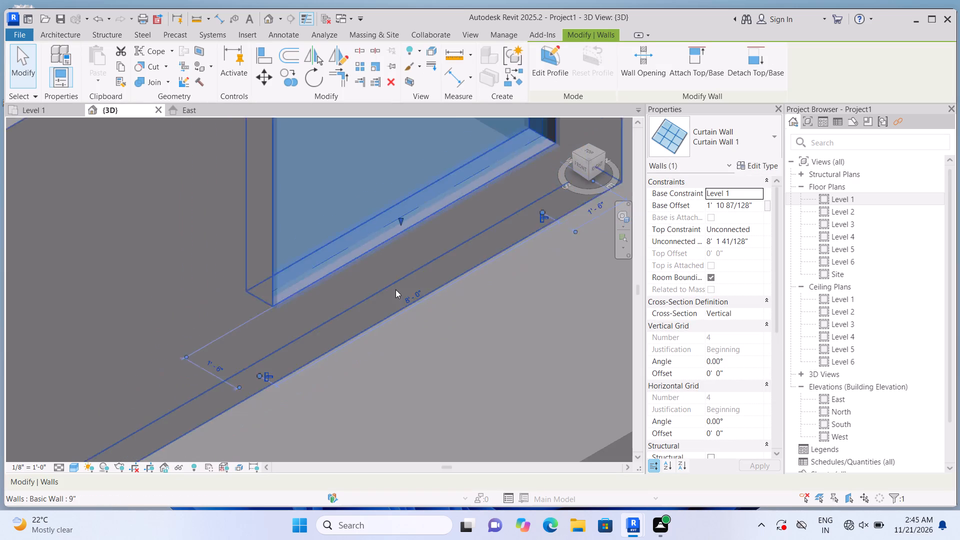
scroll(395, 289, down, 5)
scroll(411, 261, up, 6)
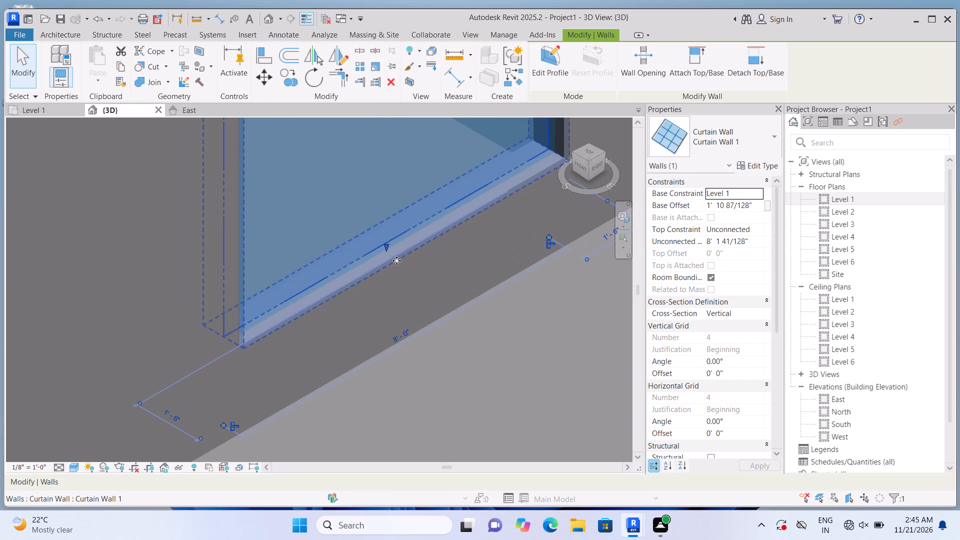
drag(385, 243, 385, 184)
scroll(385, 198, down, 12)
scroll(389, 201, up, 2)
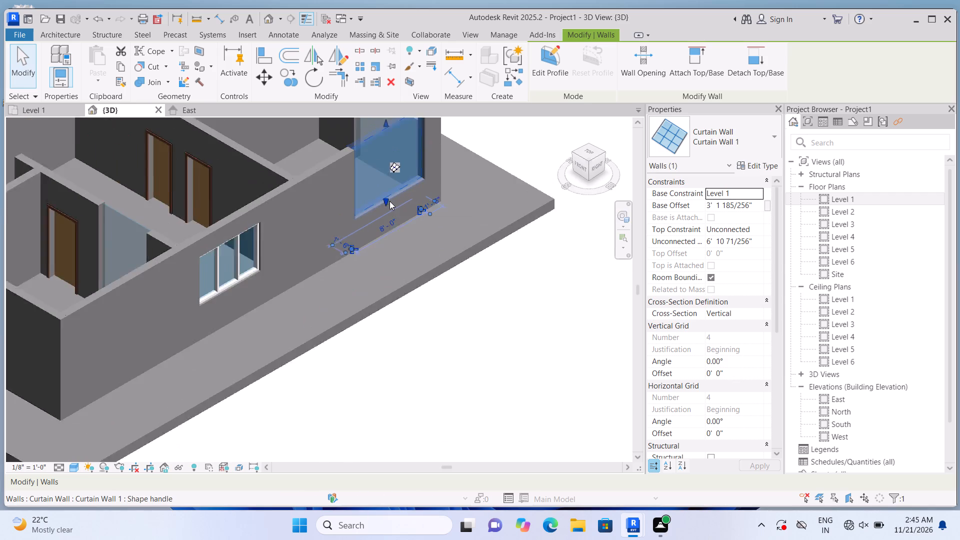
scroll(389, 201, up, 6)
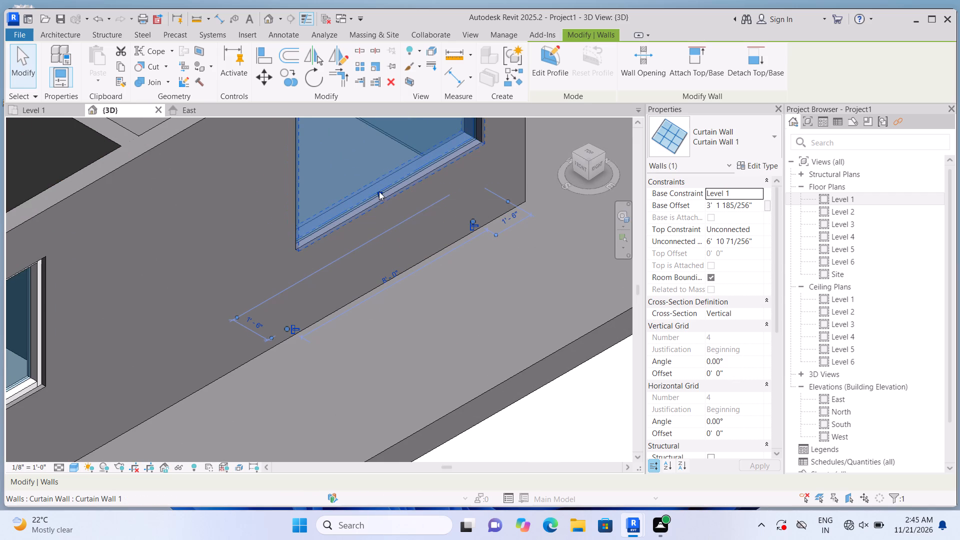
click(379, 191)
click(378, 188)
scroll(377, 187, down, 7)
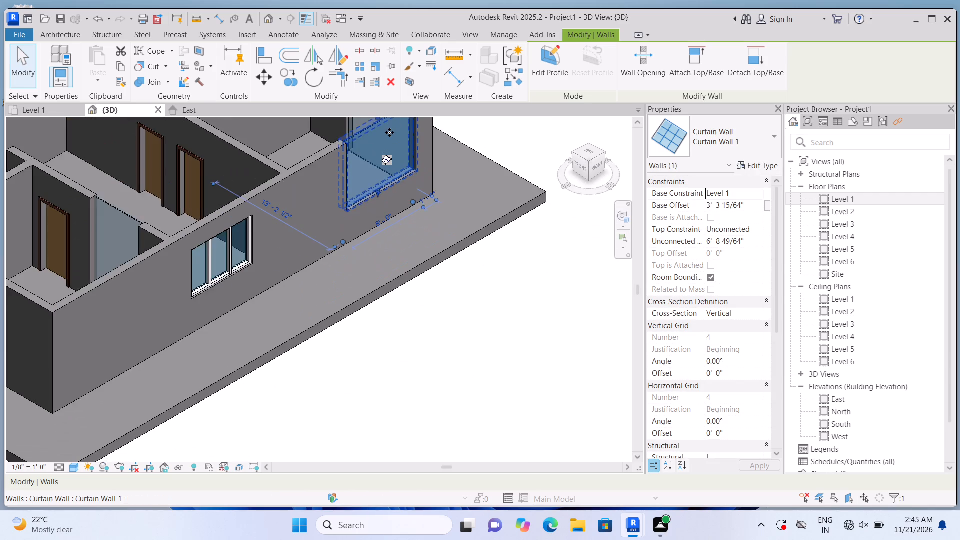
Lower the top edge of the same curtain wall so its unconnected height is about 4'-7".
scroll(389, 132, up, 3)
scroll(365, 341, down, 3)
scroll(405, 137, up, 4)
scroll(277, 203, up, 1)
scroll(321, 273, up, 8)
click(336, 267)
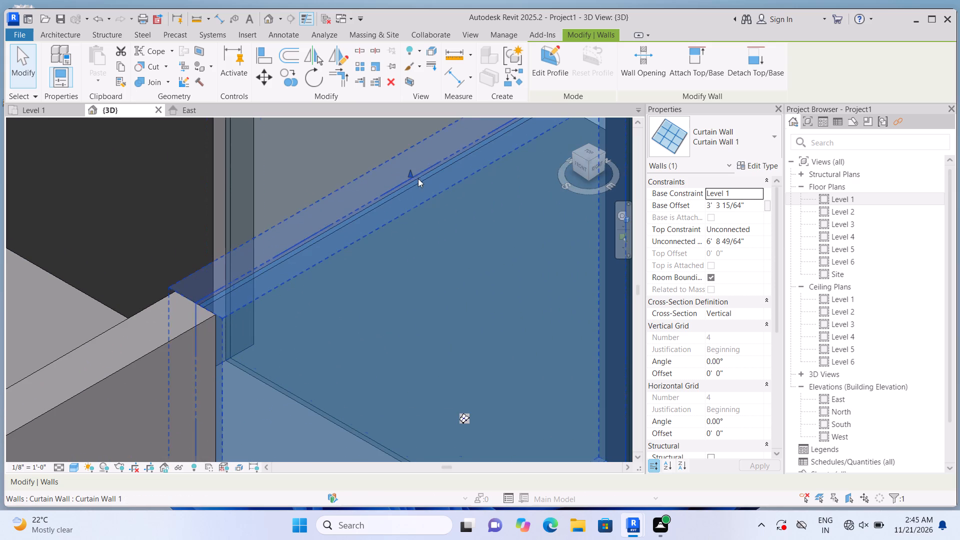
drag(409, 170, 421, 220)
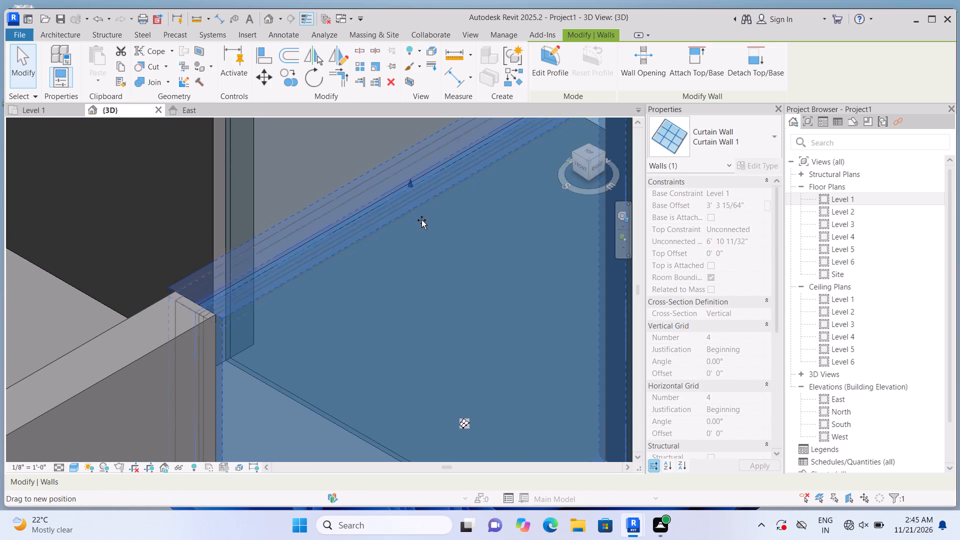
drag(421, 220, 424, 310)
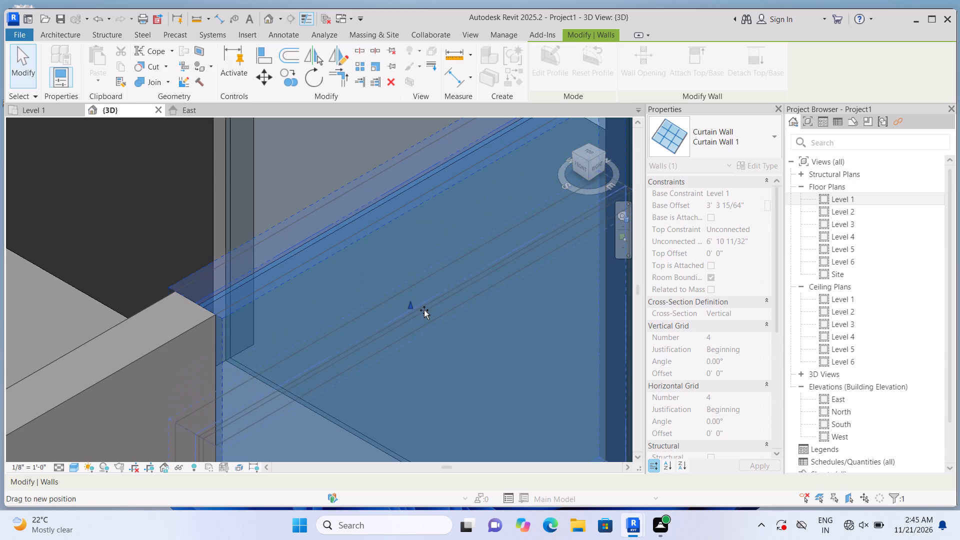
drag(424, 310, 424, 309)
scroll(420, 261, down, 14)
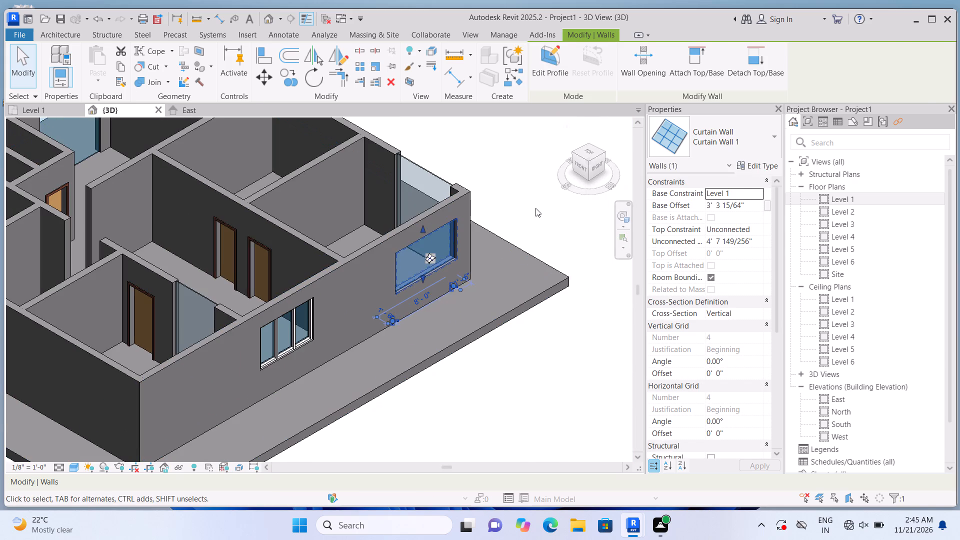
click(536, 208)
Divide the shortened curtain wall into three equal panels with two vertical curtain grid lines spaced 2'-8" apart.
scroll(530, 214, up, 6)
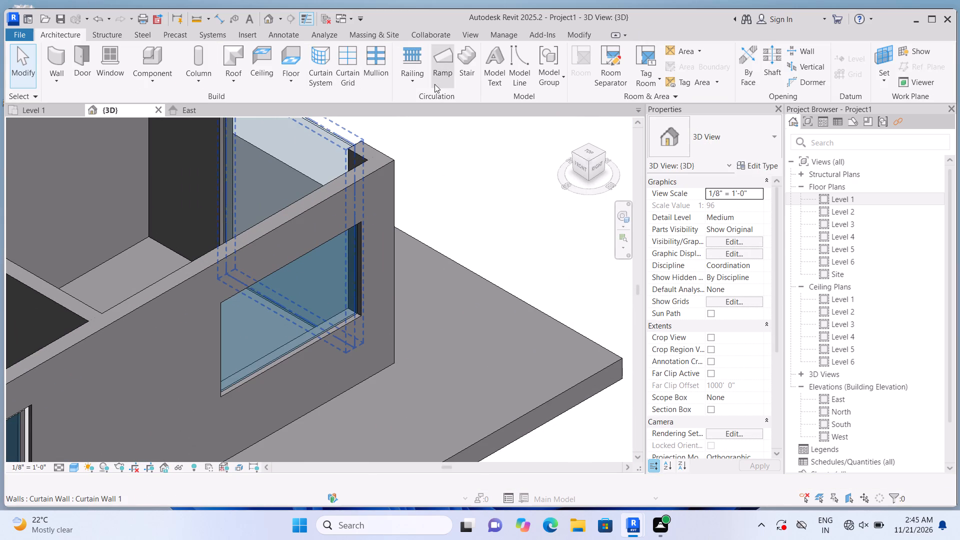
click(341, 83)
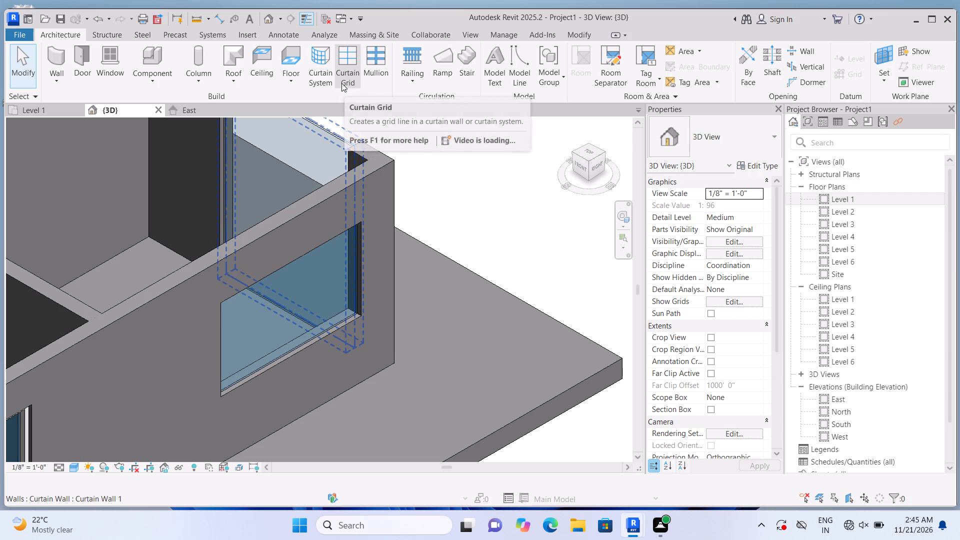
scroll(257, 357, up, 5)
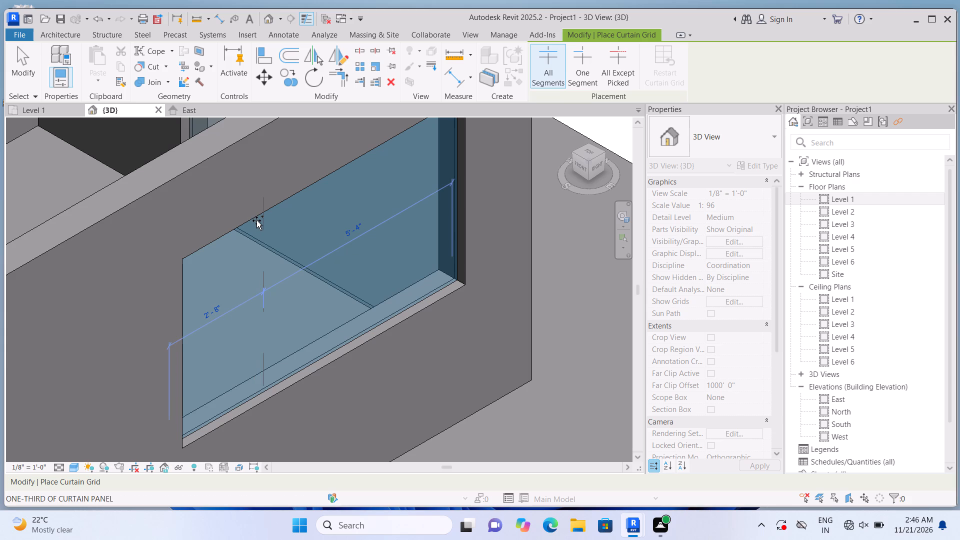
double_click(257, 220)
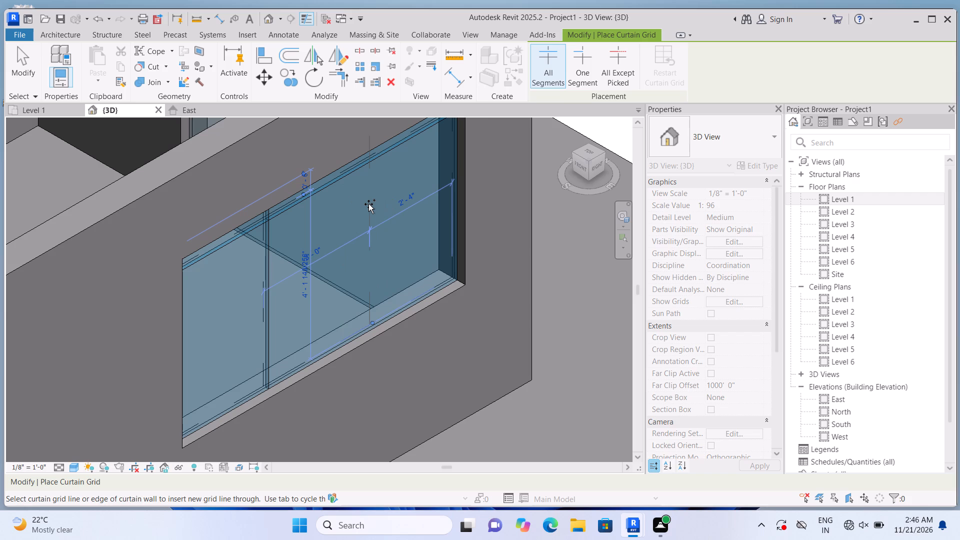
scroll(368, 204, up, 3)
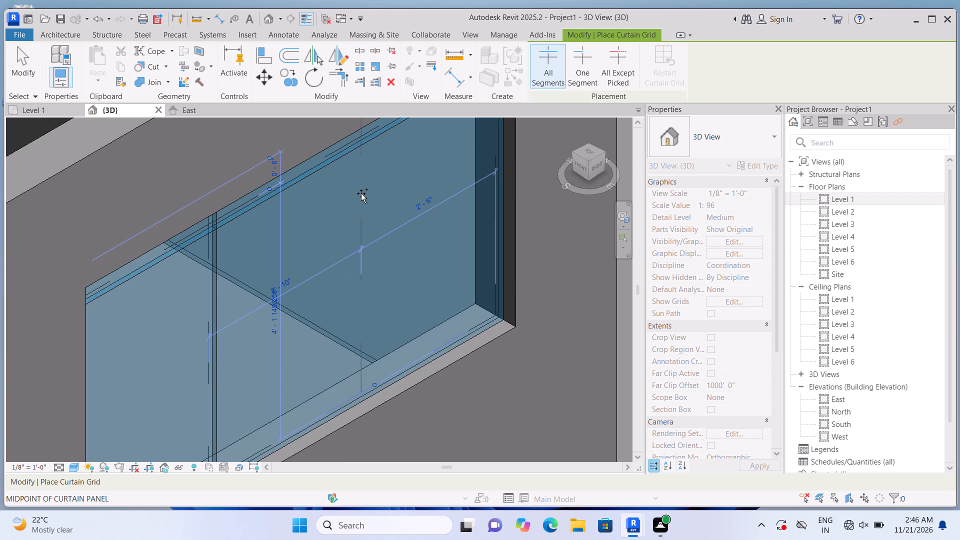
scroll(361, 193, up, 3)
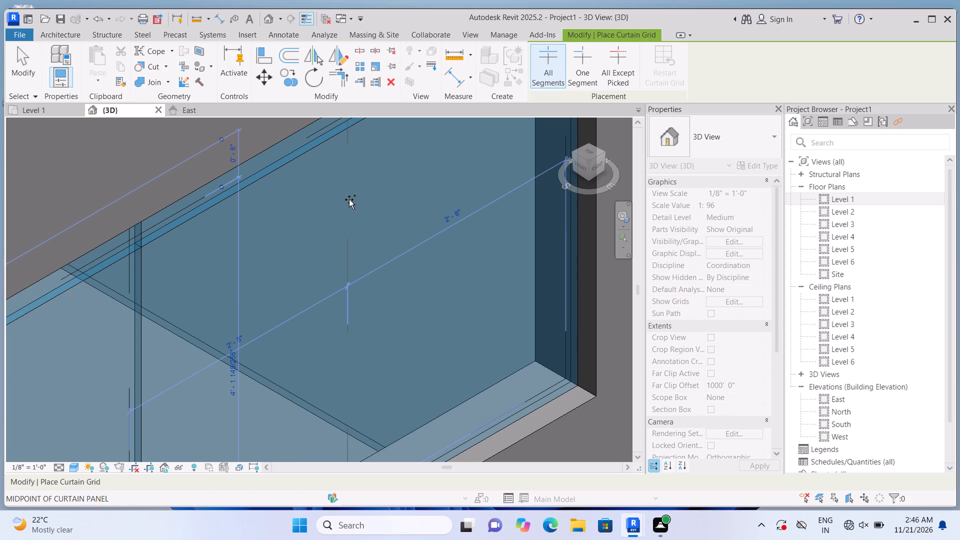
click(349, 199)
scroll(362, 186, down, 8)
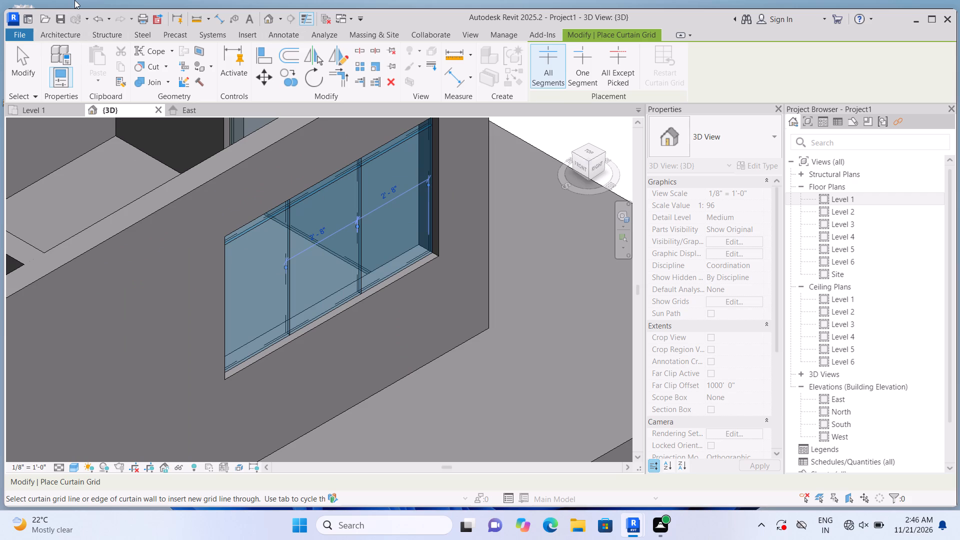
Place 2.5" x 5" rectangular mullions on both vertical grid lines and all four edges of the new three-panel window.
click(69, 33)
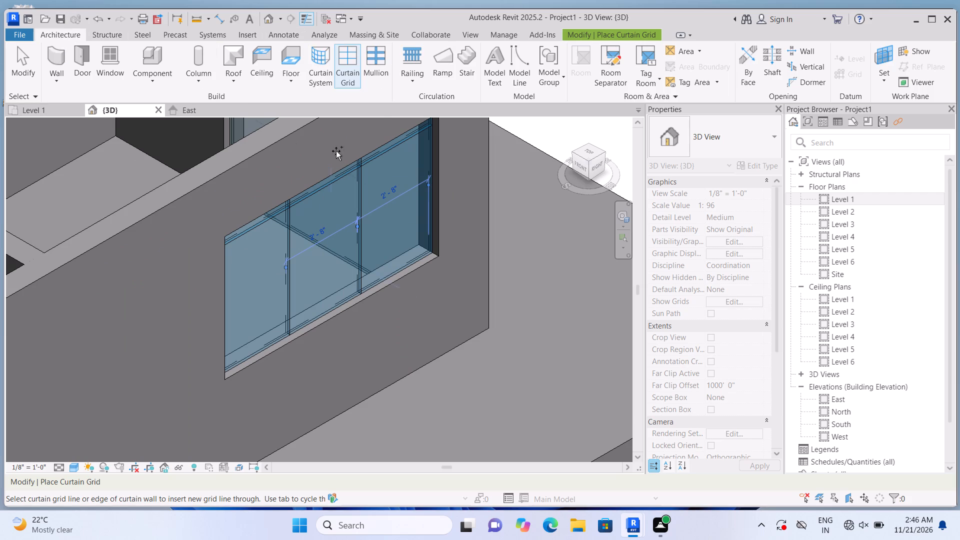
click(376, 76)
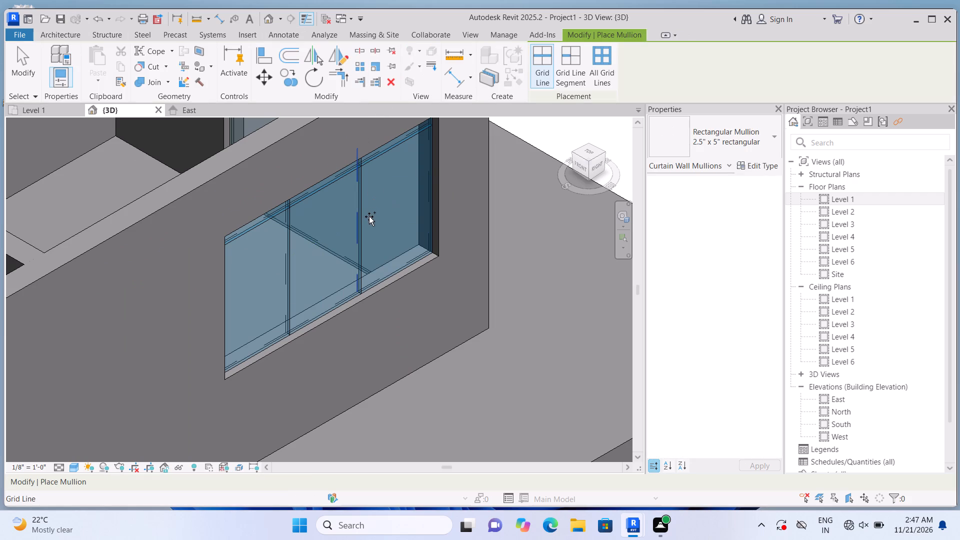
click(369, 216)
scroll(372, 204, up, 3)
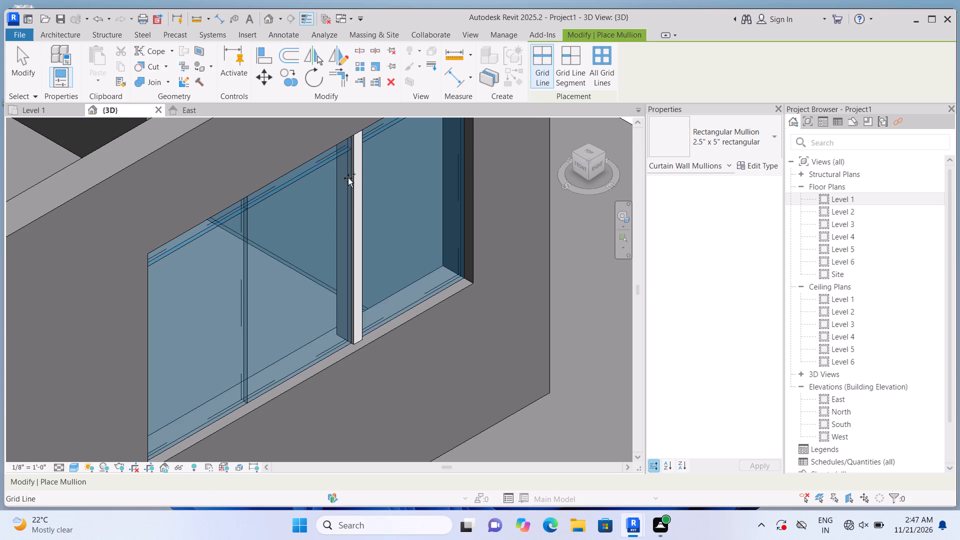
double_click(331, 160)
scroll(325, 202, down, 2)
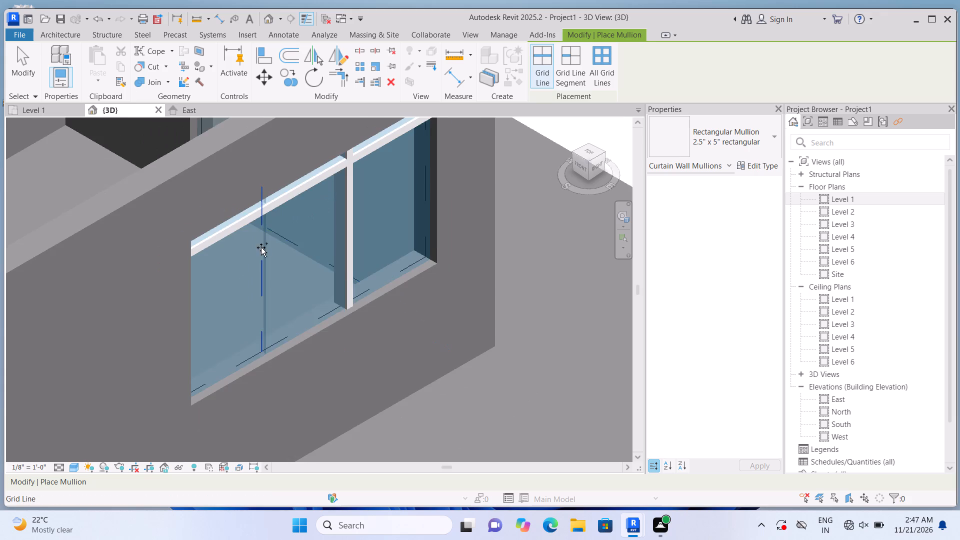
double_click(264, 263)
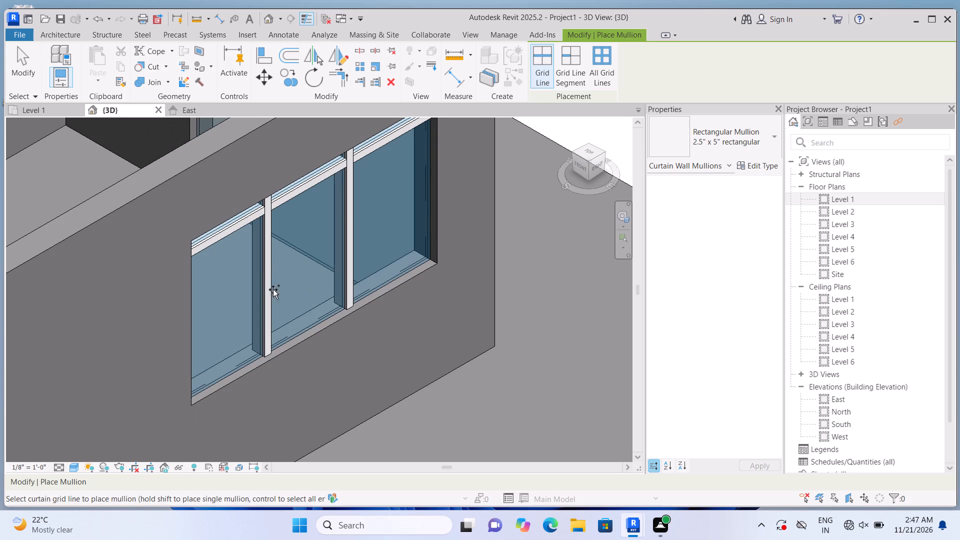
click(307, 325)
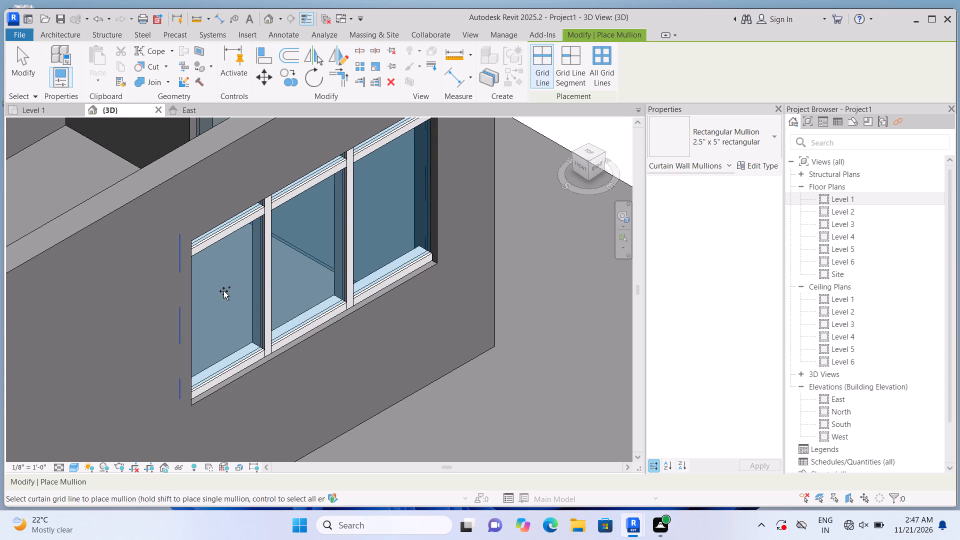
double_click(195, 300)
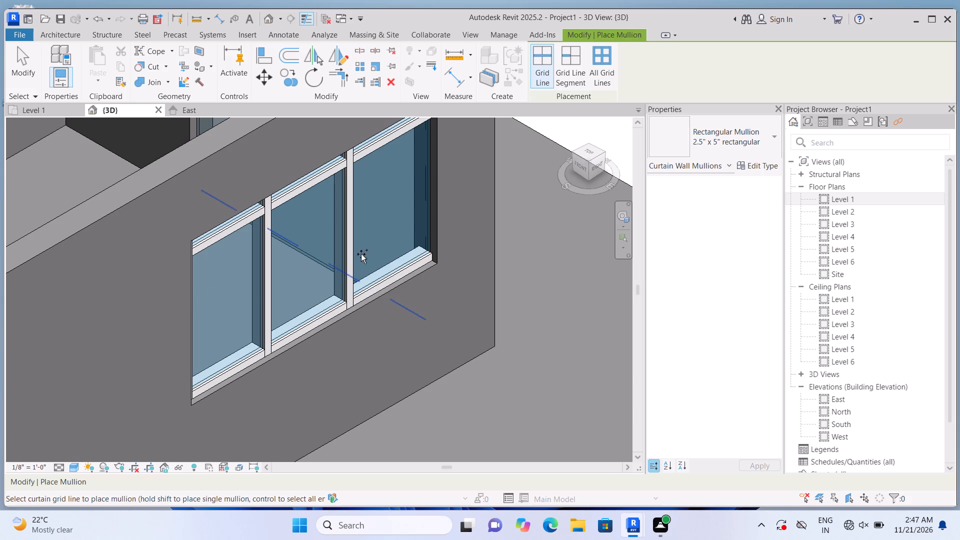
click(423, 214)
scroll(419, 241, down, 2)
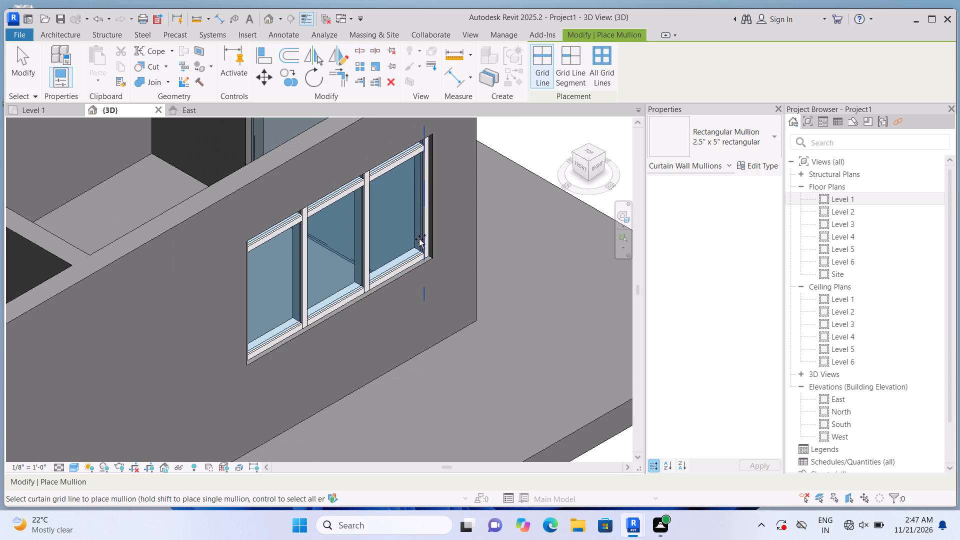
key(Escape)
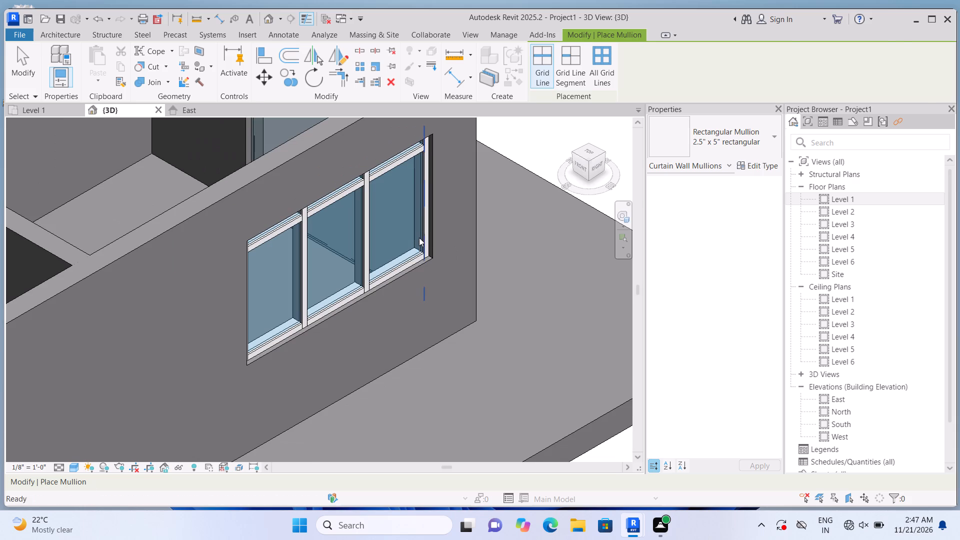
key(Escape)
Select the top mullion of the new window's panel farthest from the building's outer corner.
scroll(341, 138, up, 6)
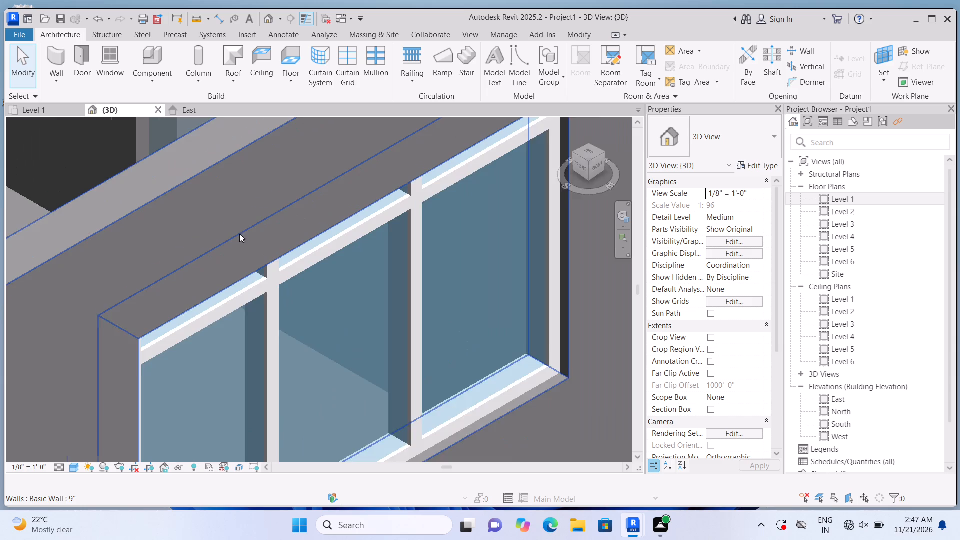
scroll(239, 233, up, 4)
click(216, 330)
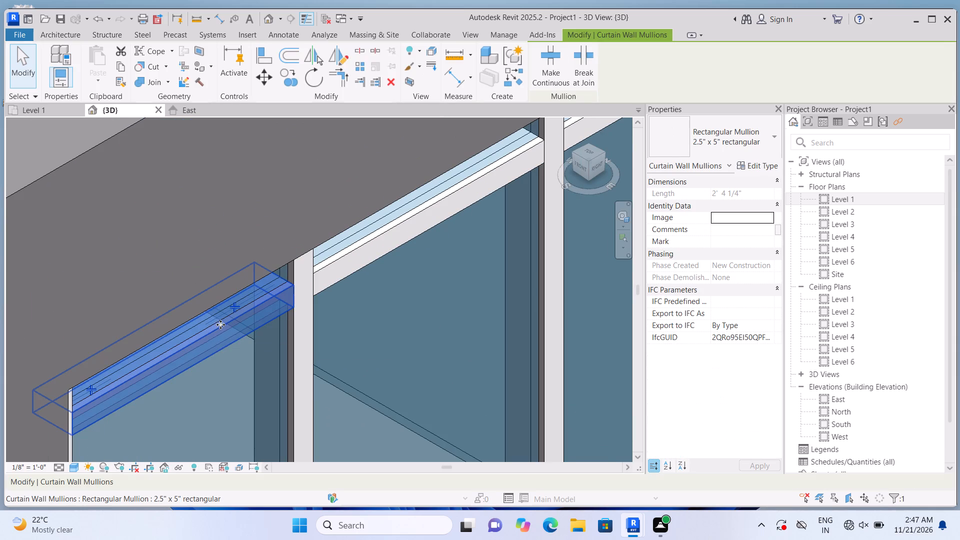
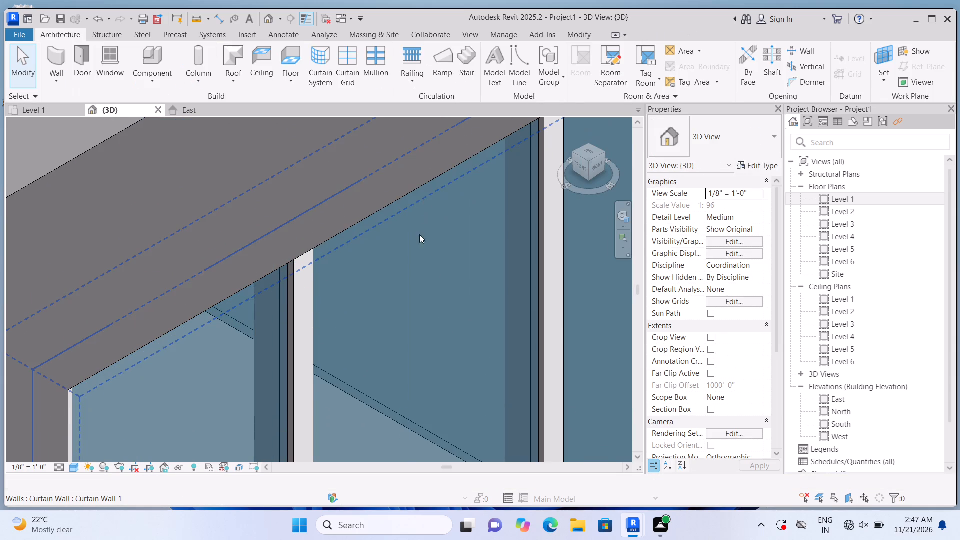
Place a 2.5" x 5" rectangular mullion along the top edge of the new three-panel window.
scroll(414, 259, down, 7)
scroll(414, 261, up, 5)
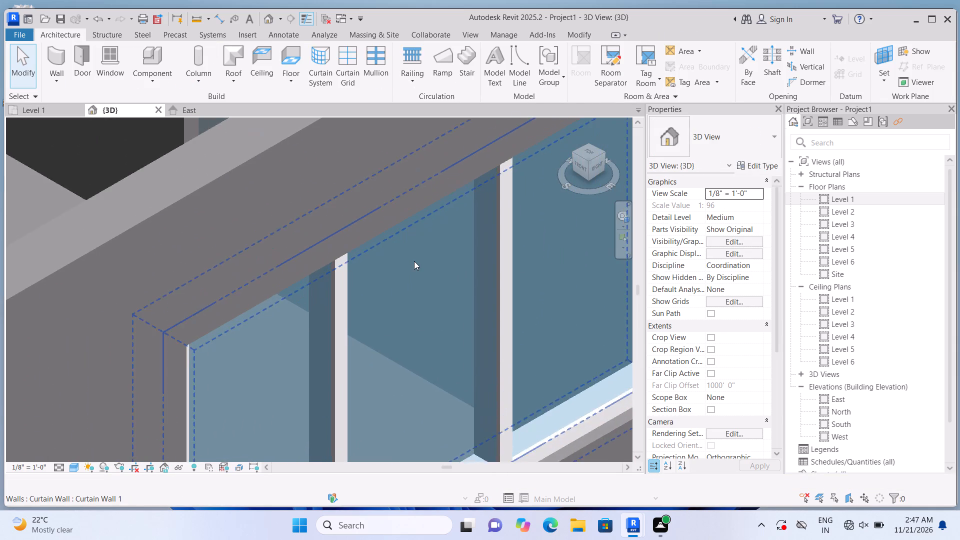
scroll(414, 261, up, 1)
scroll(414, 261, down, 2)
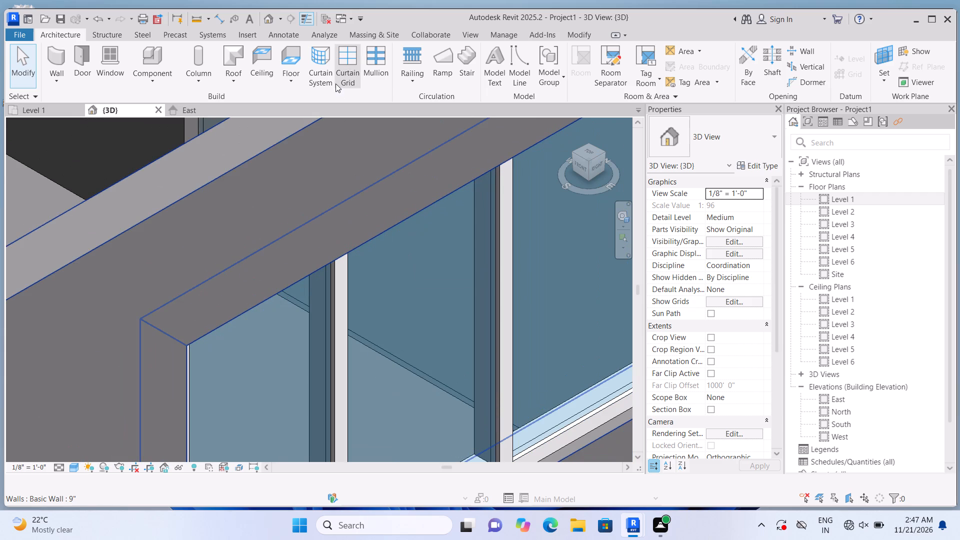
click(374, 72)
click(384, 248)
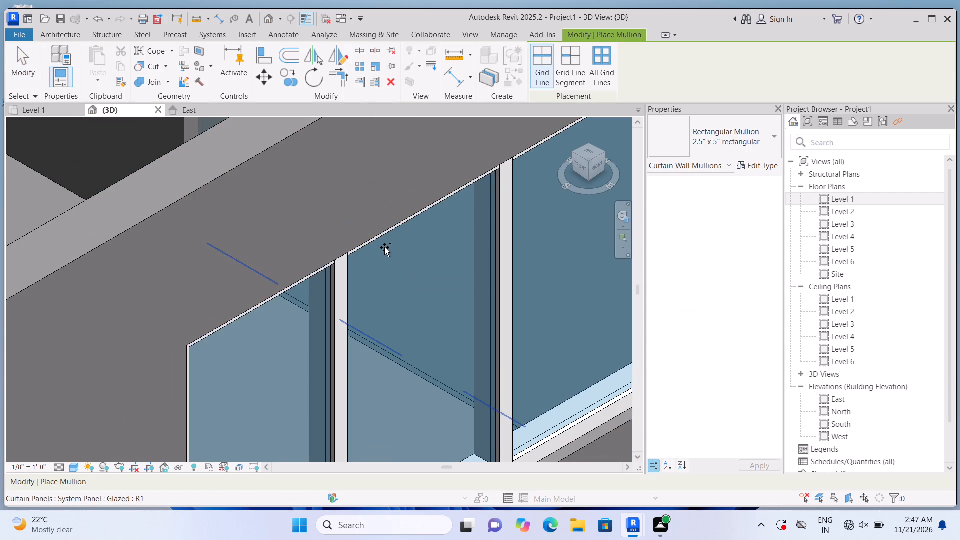
scroll(384, 247, down, 17)
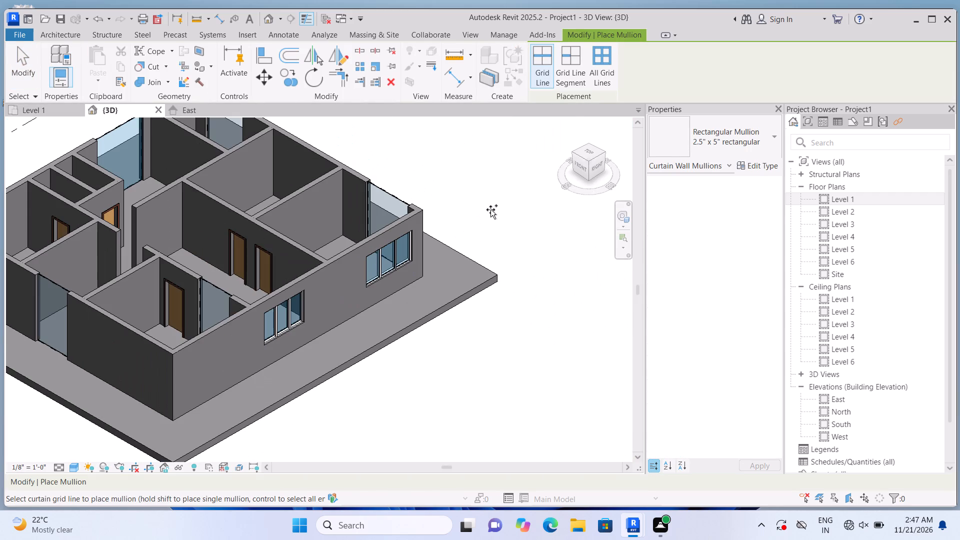
key(Escape)
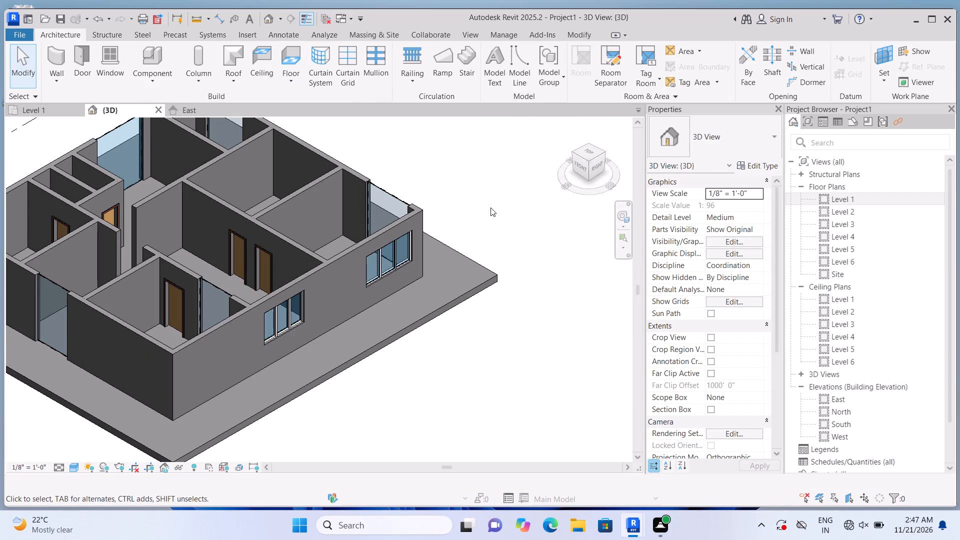
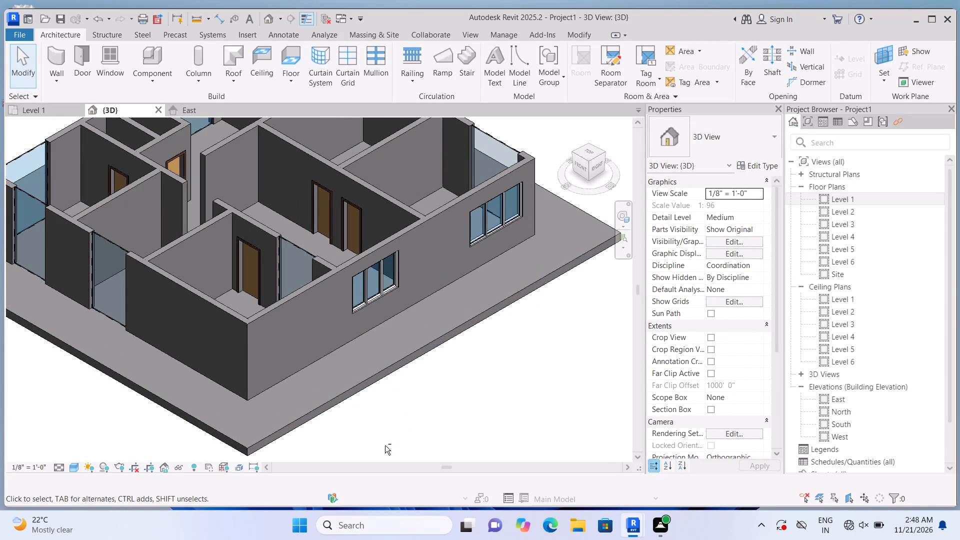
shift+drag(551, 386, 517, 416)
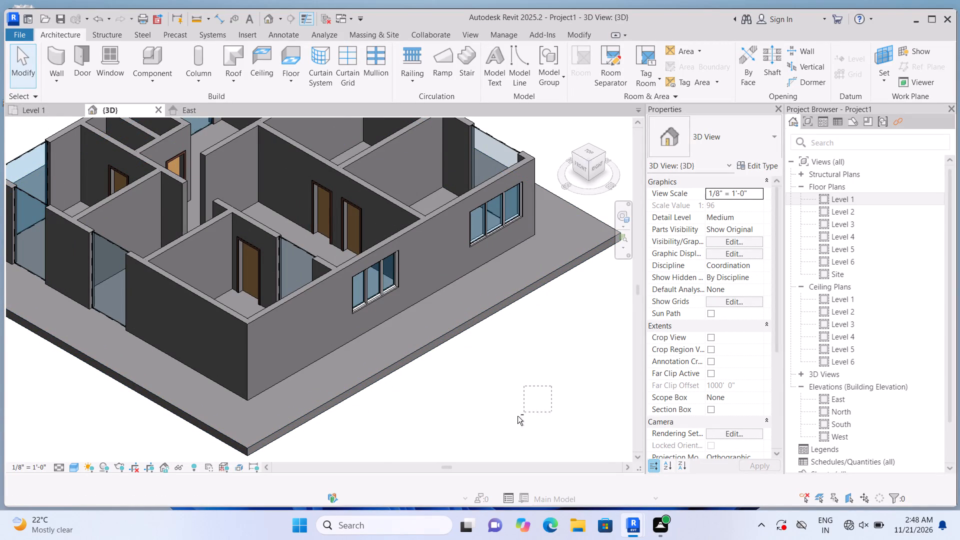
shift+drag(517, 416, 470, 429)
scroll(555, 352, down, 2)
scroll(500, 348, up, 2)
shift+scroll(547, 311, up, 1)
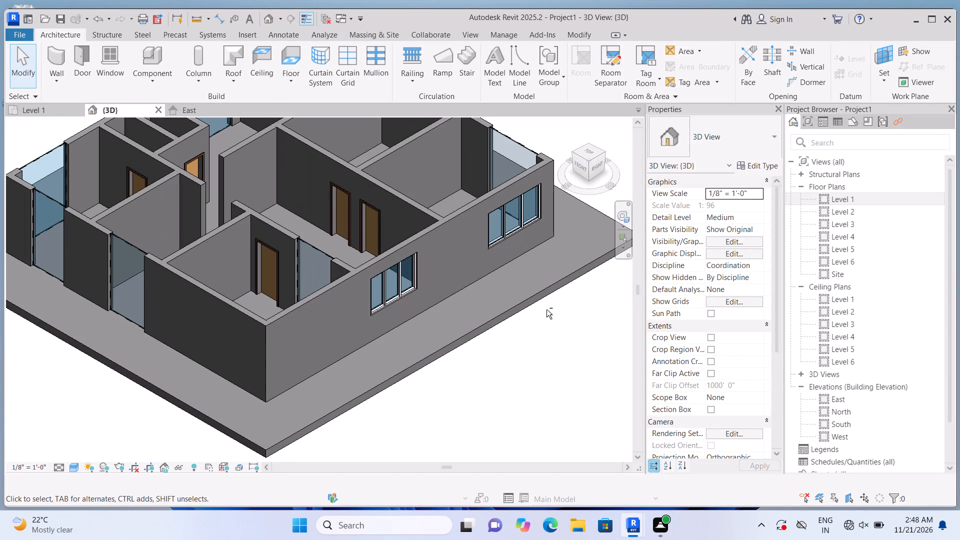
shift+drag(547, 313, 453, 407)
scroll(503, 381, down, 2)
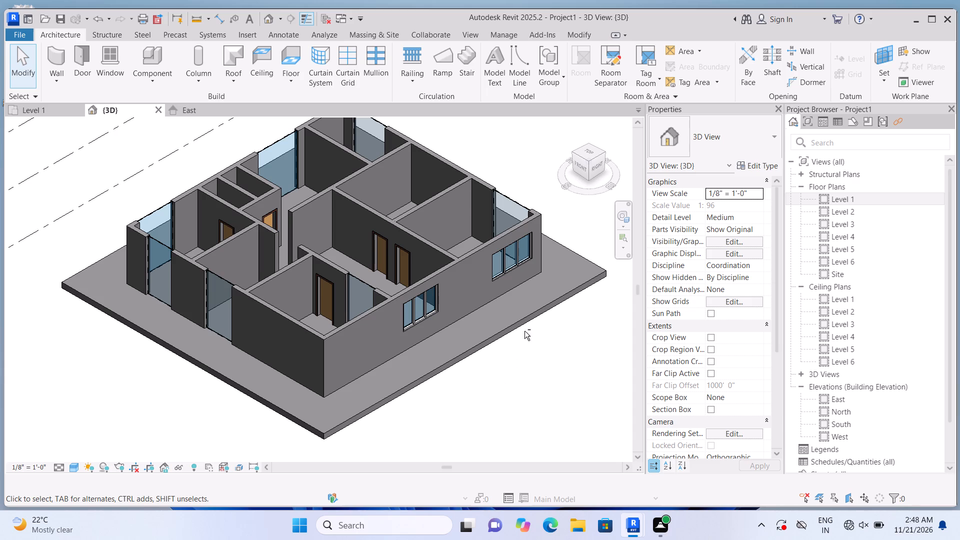
Open the Level 1 floor plan.
triple_click(824, 197)
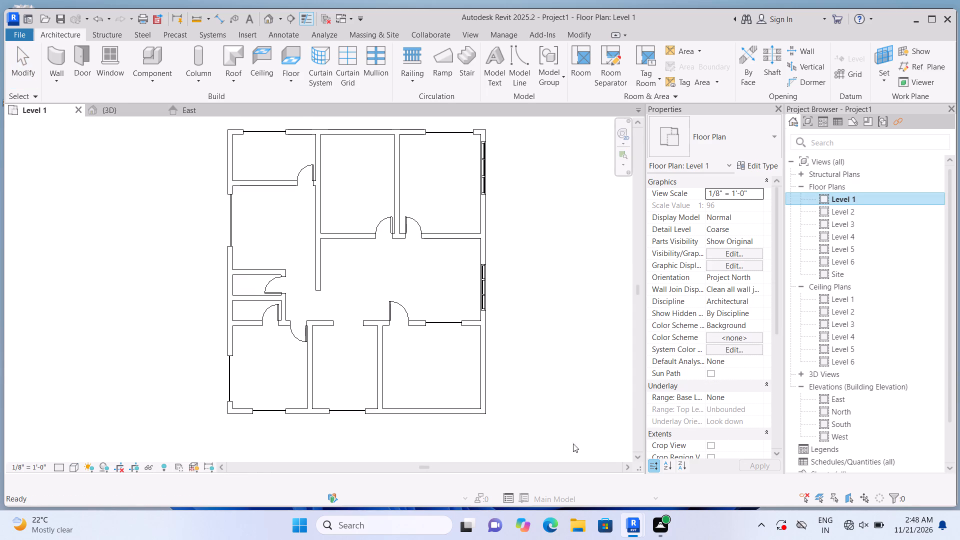
scroll(490, 415, up, 4)
scroll(390, 443, up, 2)
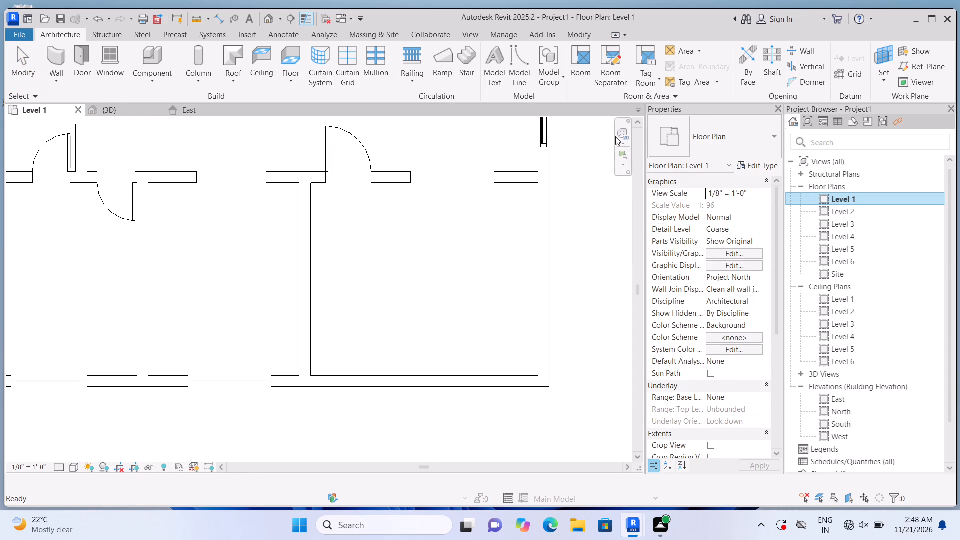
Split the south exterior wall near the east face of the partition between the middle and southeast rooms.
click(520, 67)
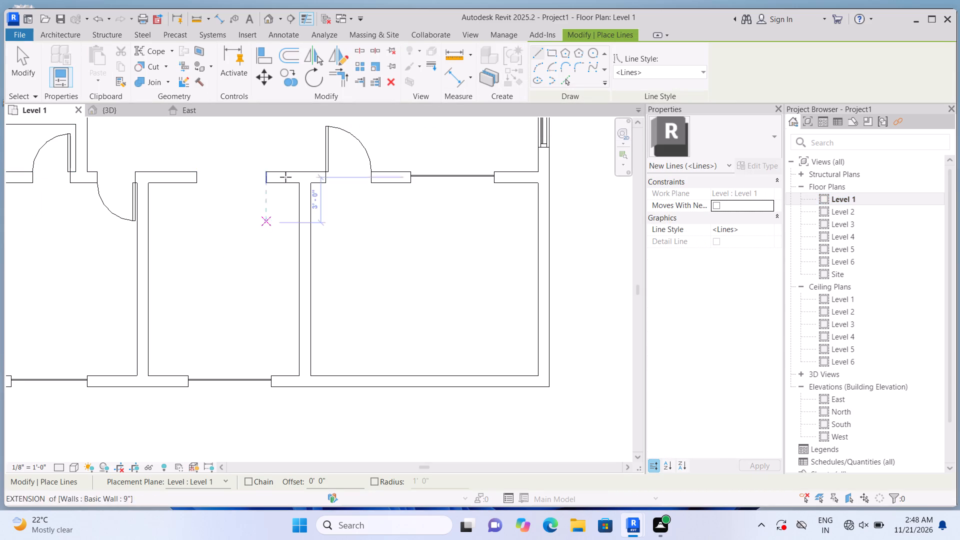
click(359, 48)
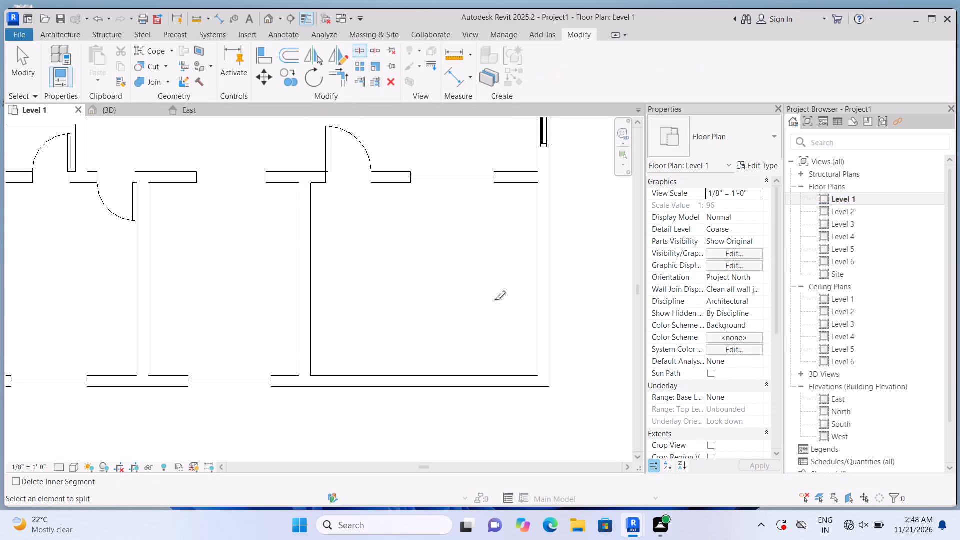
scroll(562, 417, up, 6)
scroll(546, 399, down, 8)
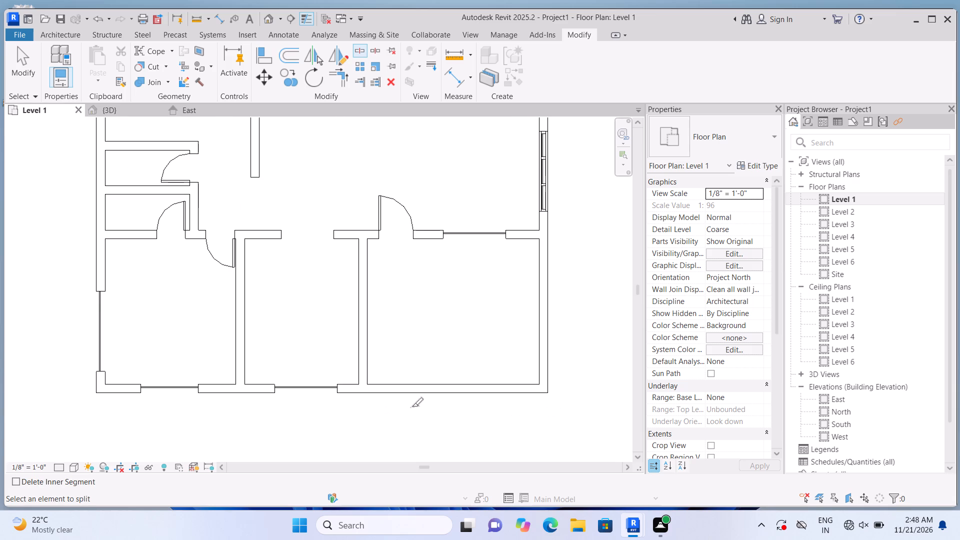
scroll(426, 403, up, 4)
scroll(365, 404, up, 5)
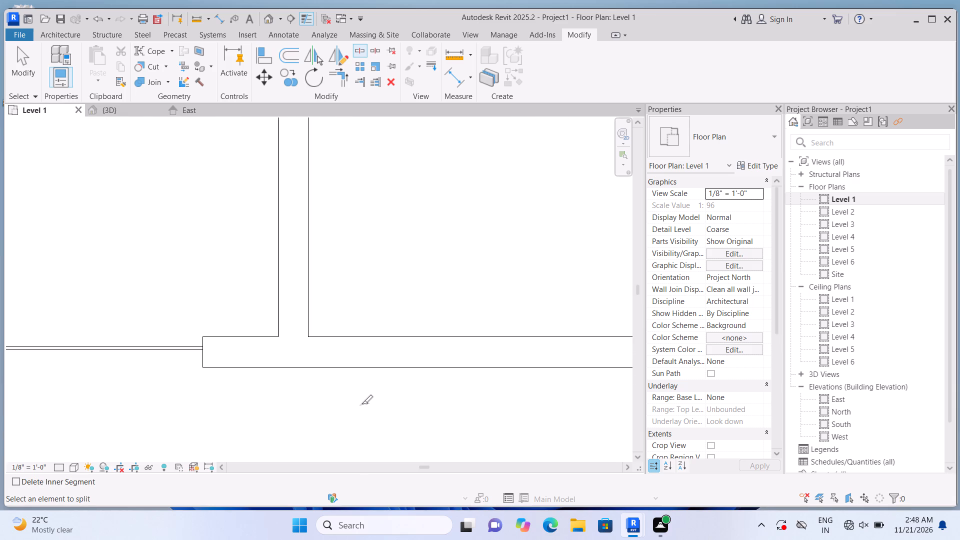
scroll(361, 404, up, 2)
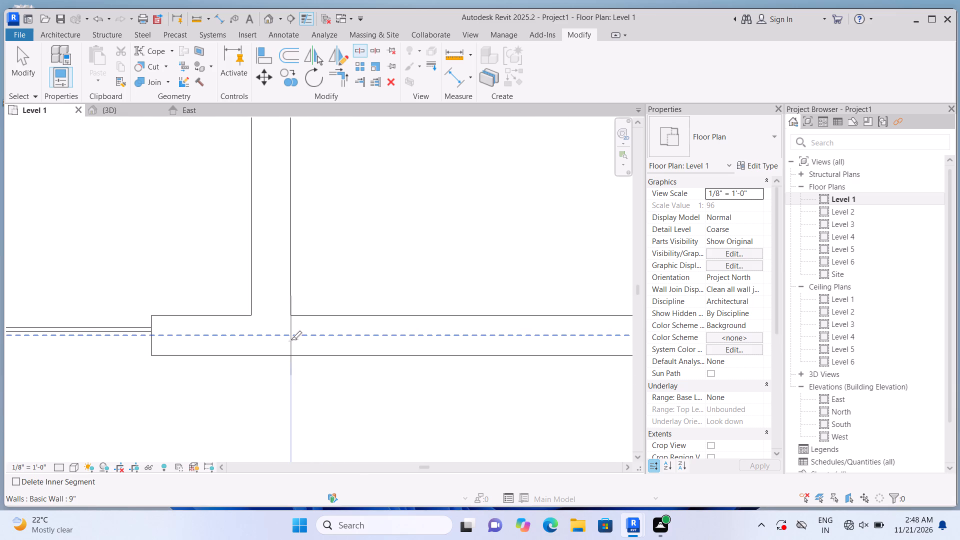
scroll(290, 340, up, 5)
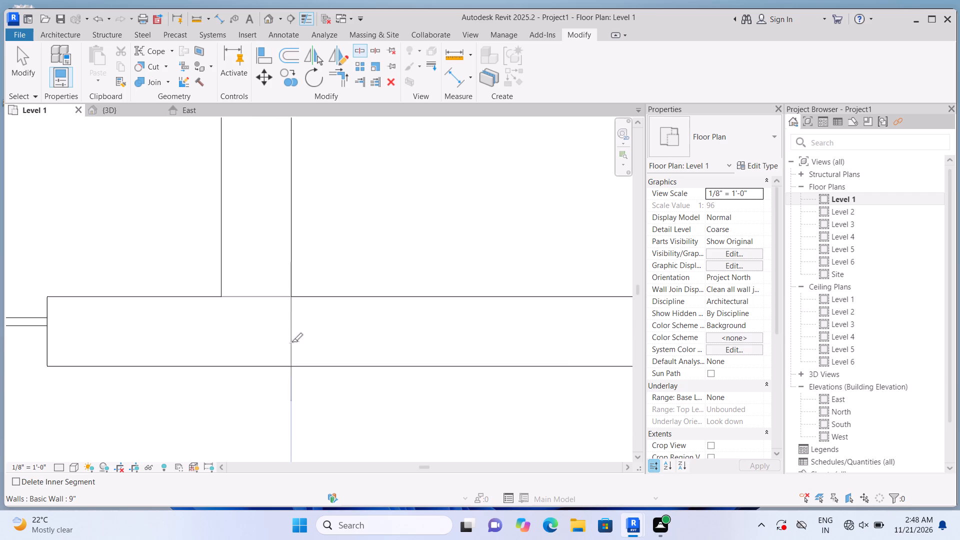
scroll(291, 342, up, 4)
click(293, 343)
Split the east exterior wall at the south face of the southeast room's north wall, below the three-panel window.
scroll(318, 427, down, 4)
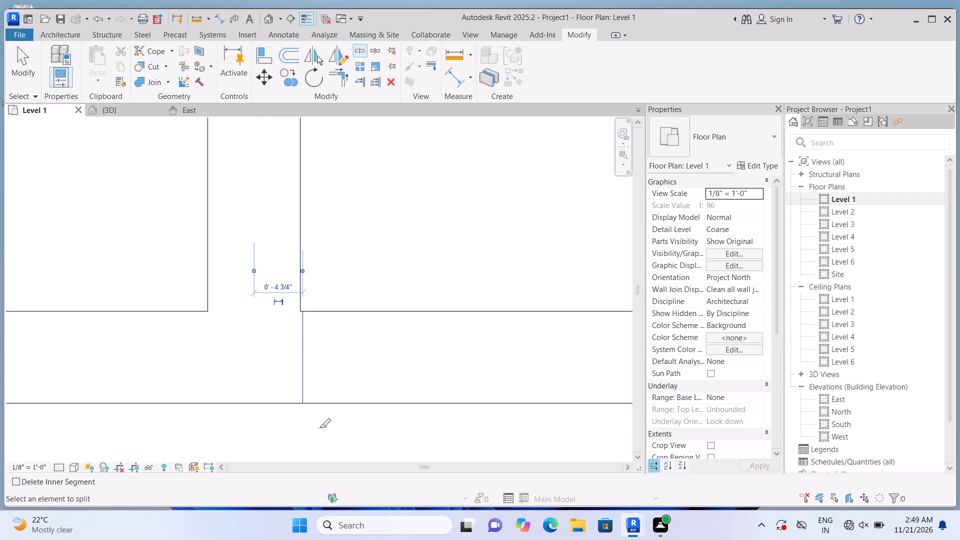
scroll(319, 427, down, 18)
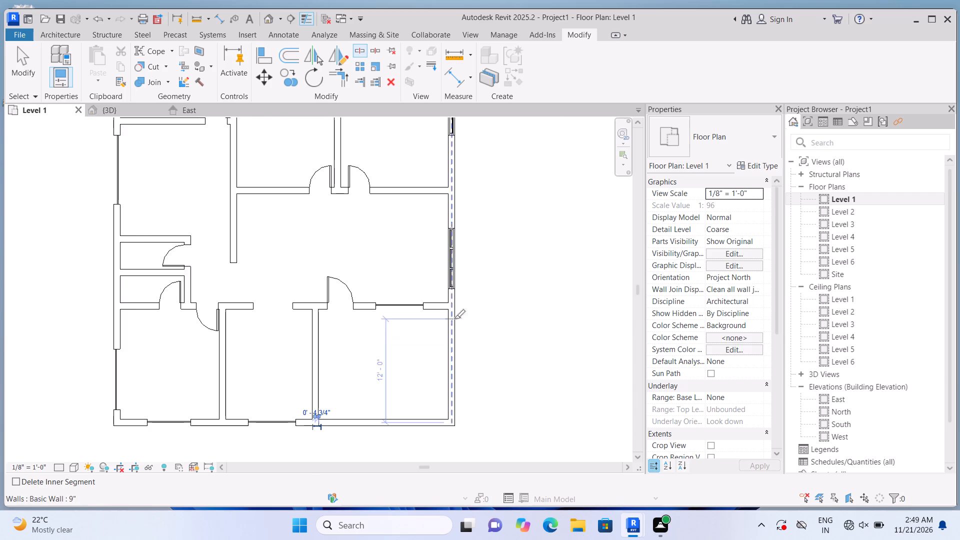
scroll(455, 318, up, 3)
scroll(469, 240, up, 5)
scroll(441, 330, up, 5)
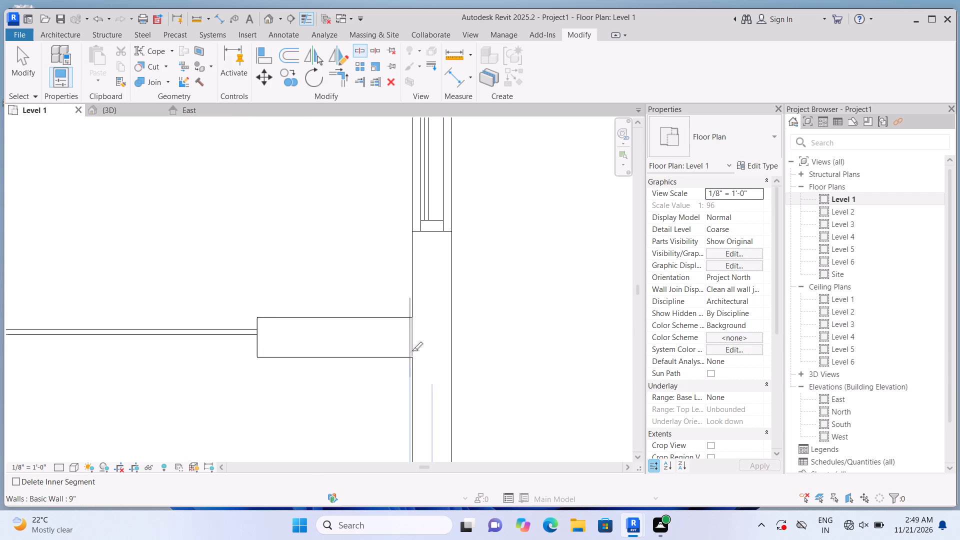
scroll(419, 351, up, 2)
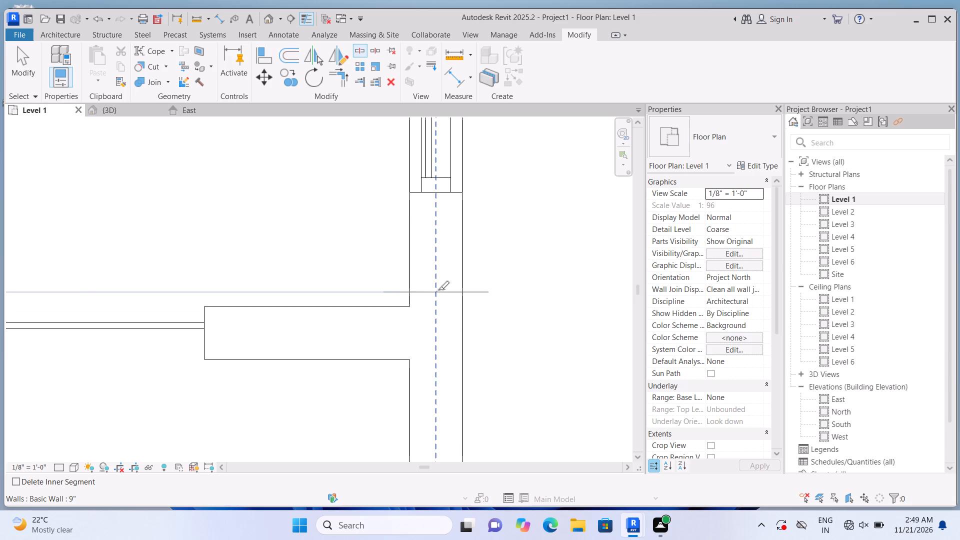
scroll(438, 290, down, 9)
scroll(437, 313, up, 12)
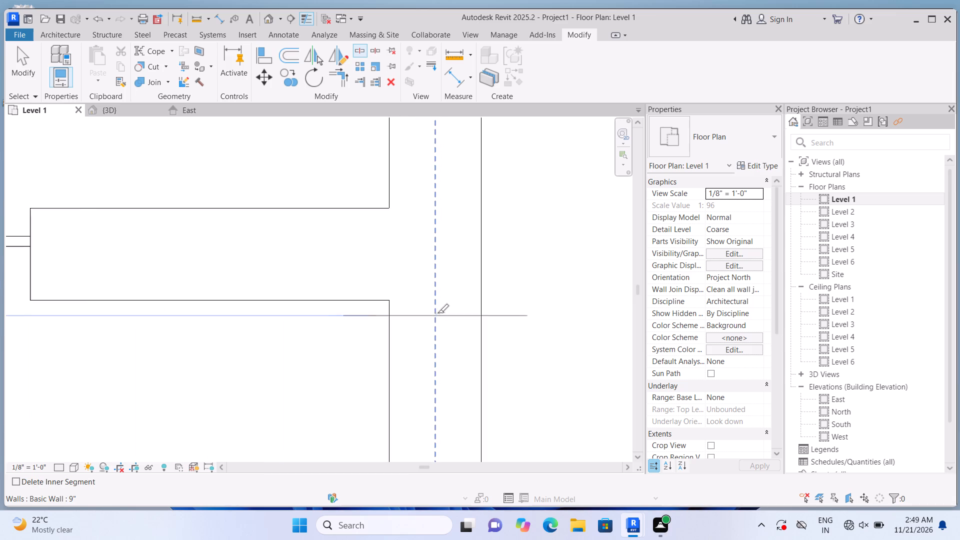
scroll(437, 313, up, 5)
double_click(441, 290)
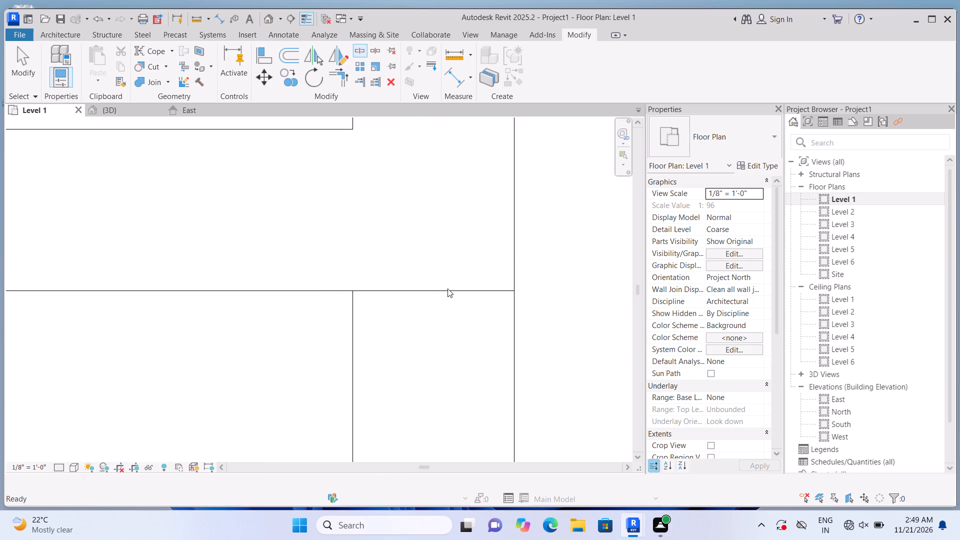
scroll(571, 223, down, 2)
scroll(546, 265, down, 15)
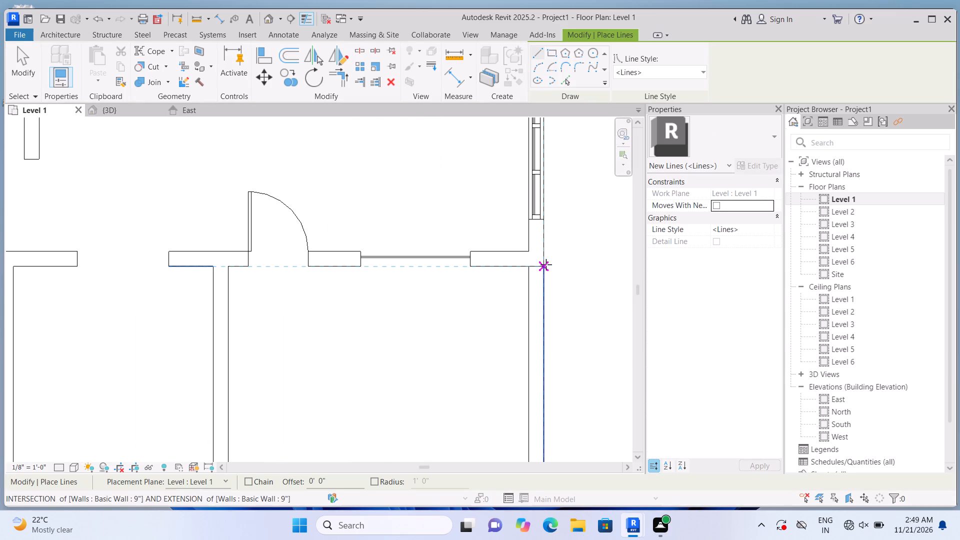
key(Escape)
Delete the east exterior wall segment that encloses the southeast corner room.
scroll(546, 264, down, 9)
scroll(549, 294, up, 4)
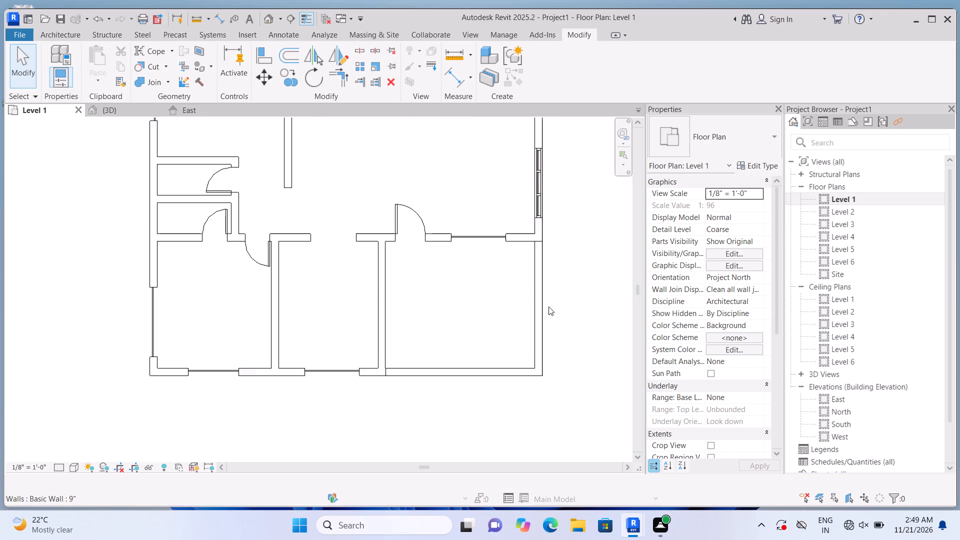
scroll(548, 306, up, 3)
click(540, 306)
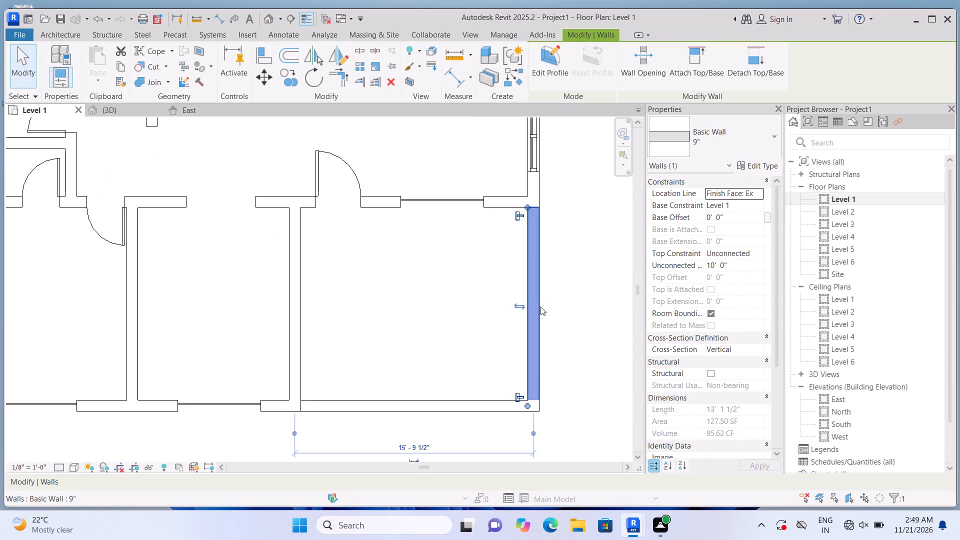
key(Delete)
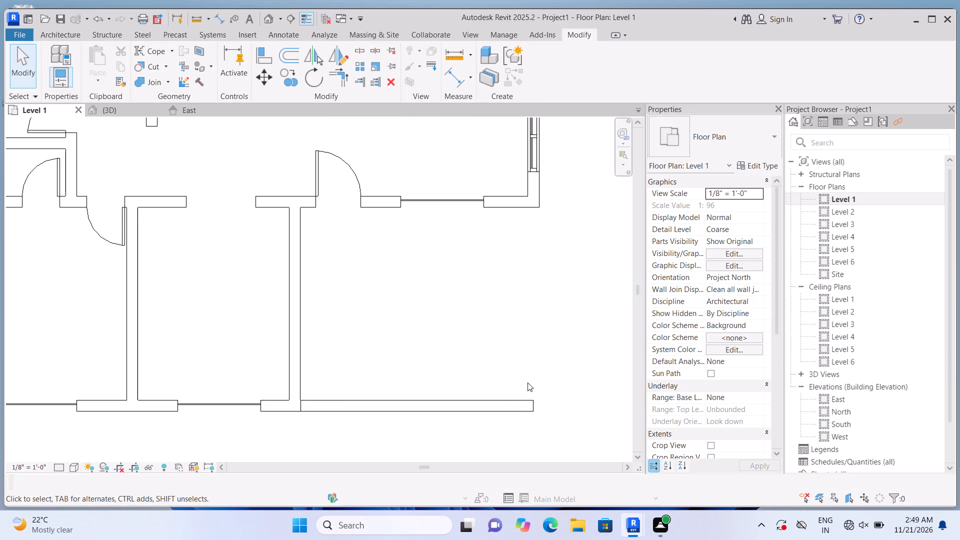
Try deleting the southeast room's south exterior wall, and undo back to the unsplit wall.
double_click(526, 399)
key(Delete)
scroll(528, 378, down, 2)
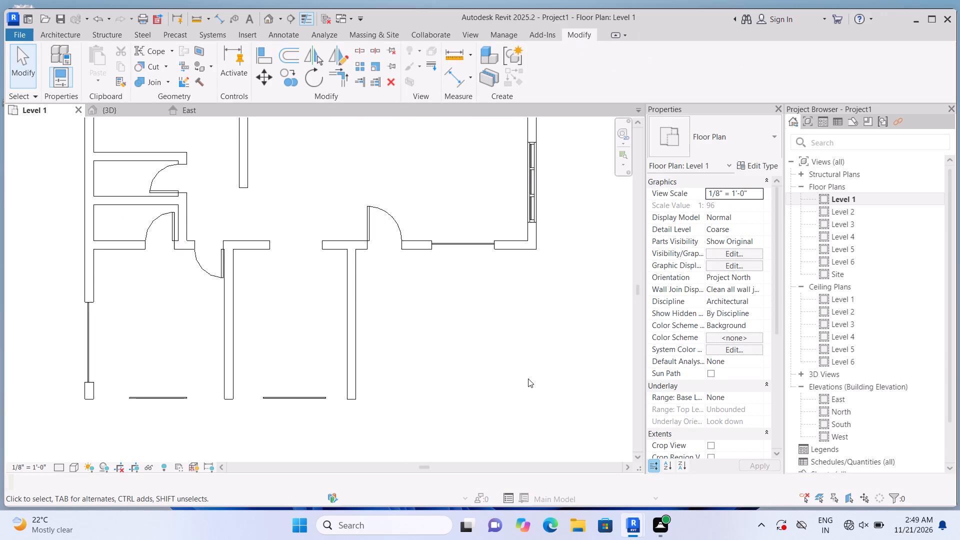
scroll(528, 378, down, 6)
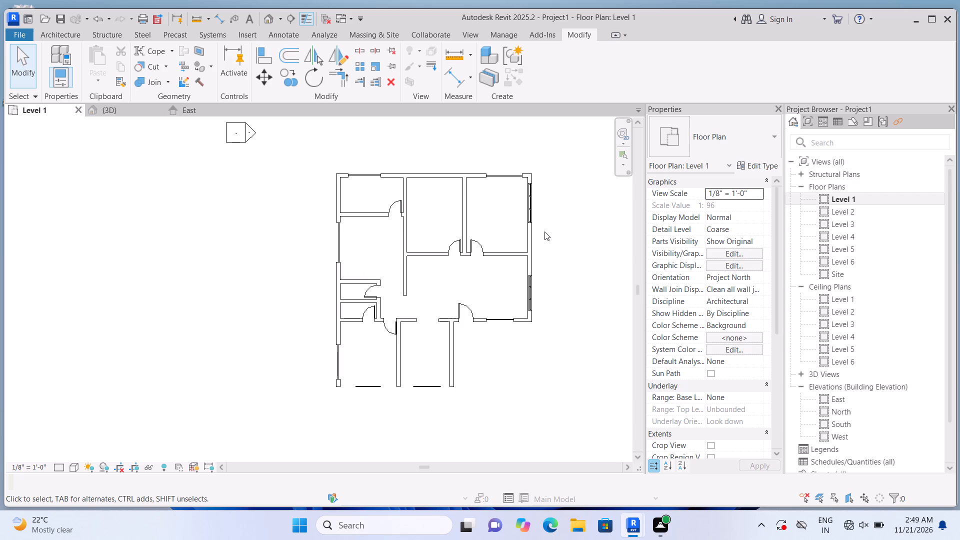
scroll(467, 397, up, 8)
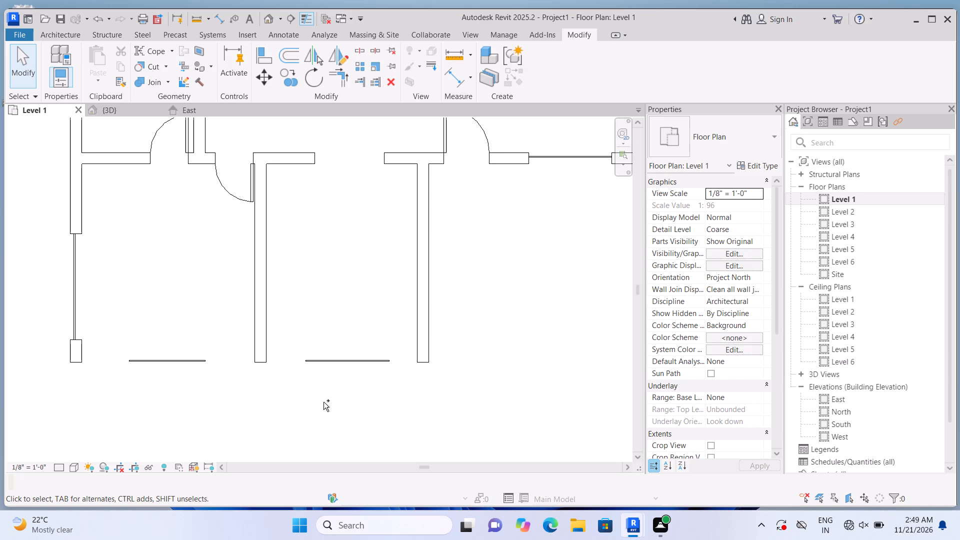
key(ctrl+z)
Split the south exterior wall exactly at the east face of the partition between the middle and southeast rooms.
scroll(422, 331, down, 7)
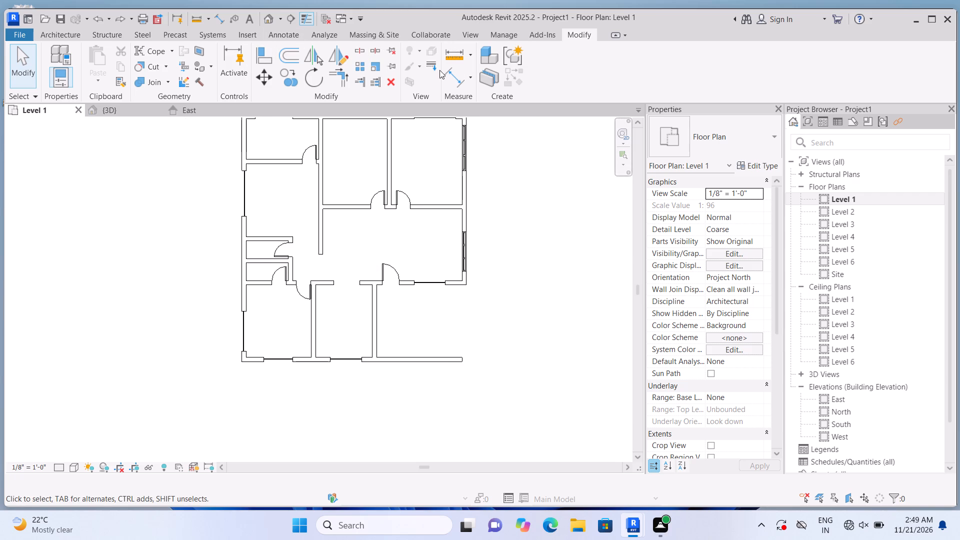
click(363, 53)
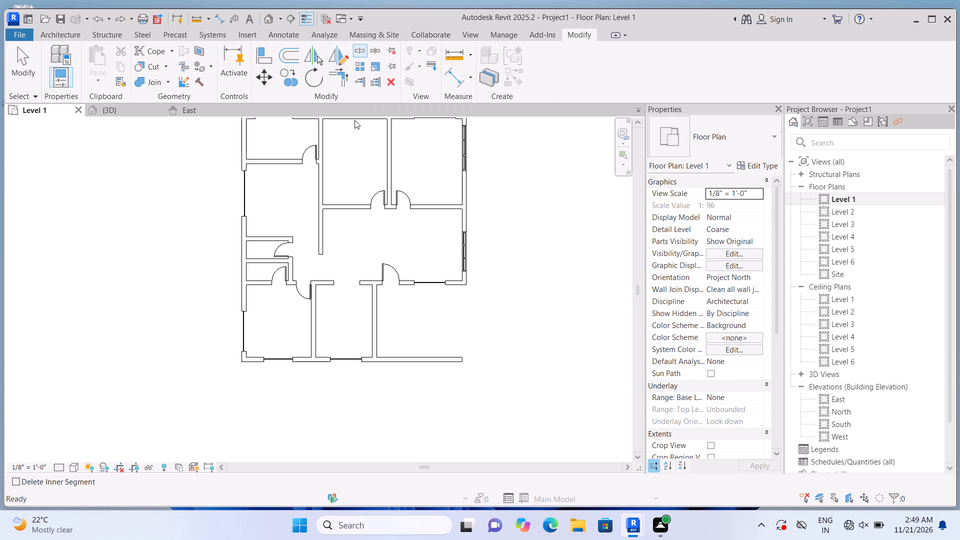
scroll(404, 363, up, 17)
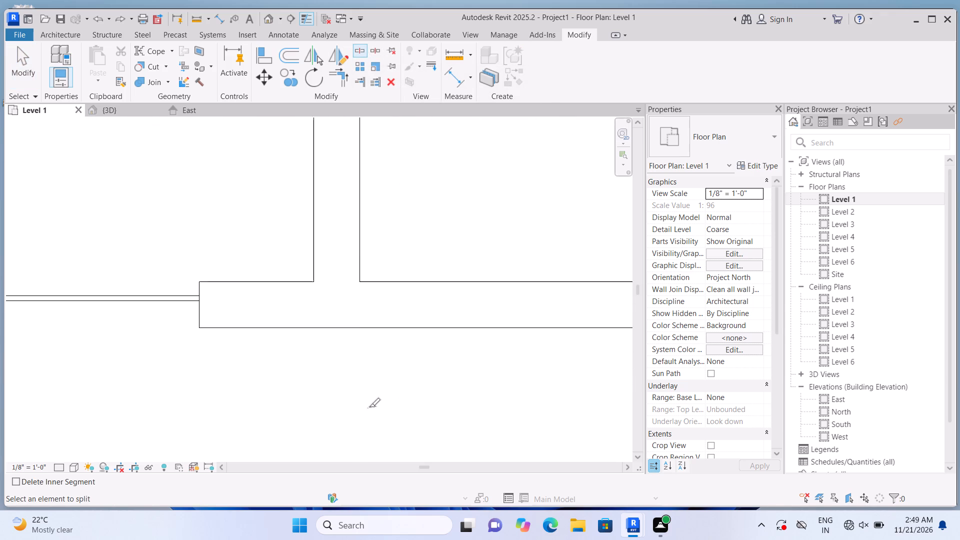
scroll(369, 407, up, 1)
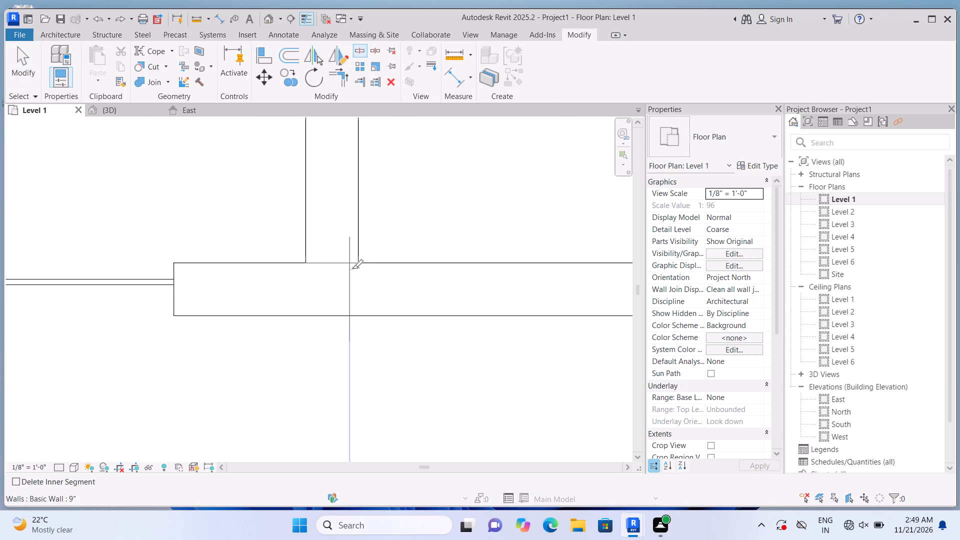
scroll(364, 281, up, 6)
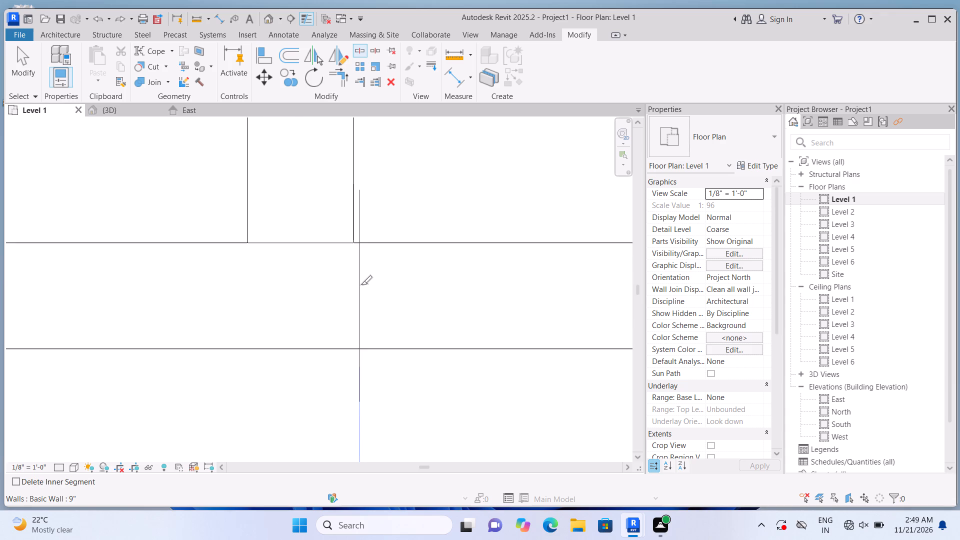
scroll(361, 284, up, 6)
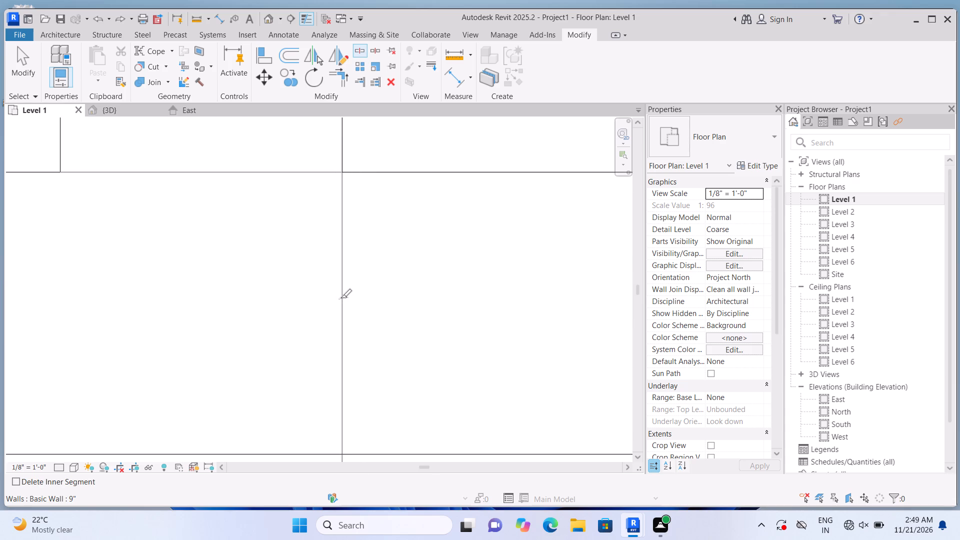
click(340, 298)
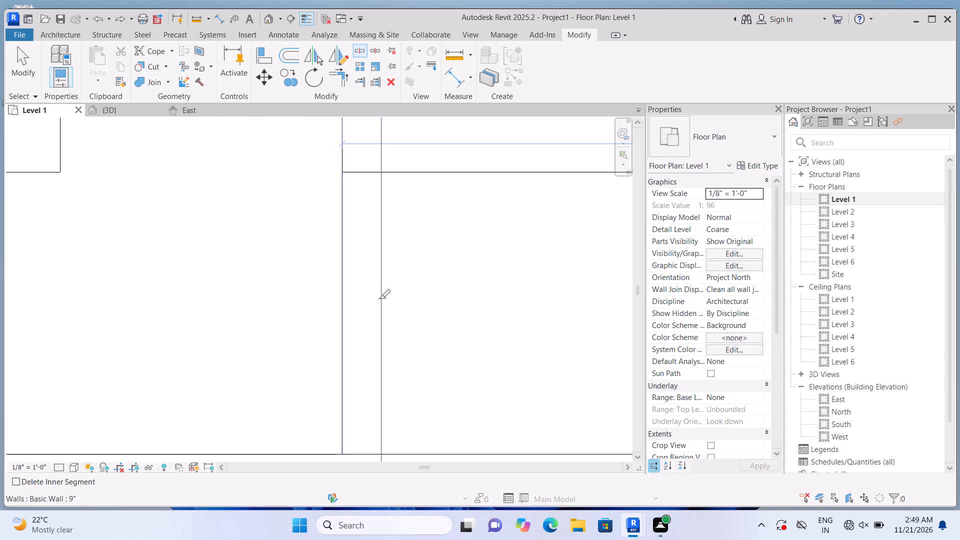
key(Escape)
key(Escape)
Delete the south exterior wall segment east of the split, along the former southeast corner room.
scroll(384, 308, down, 9)
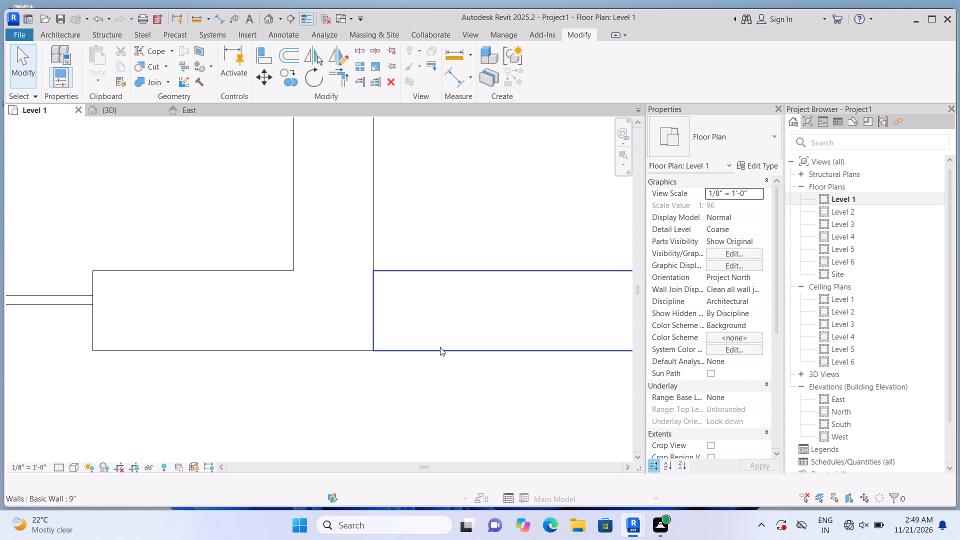
double_click(463, 297)
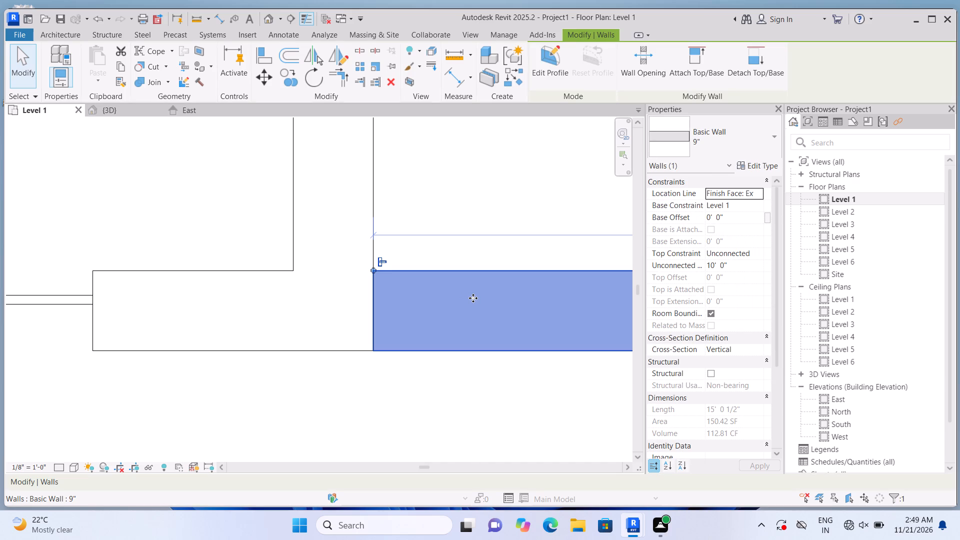
key(Delete)
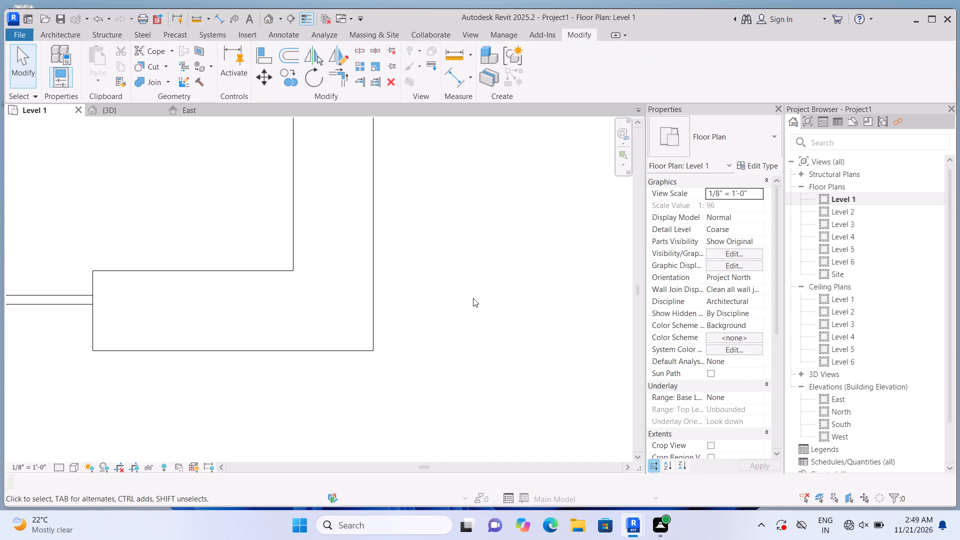
scroll(462, 366, down, 20)
scroll(462, 366, down, 2)
scroll(558, 363, up, 2)
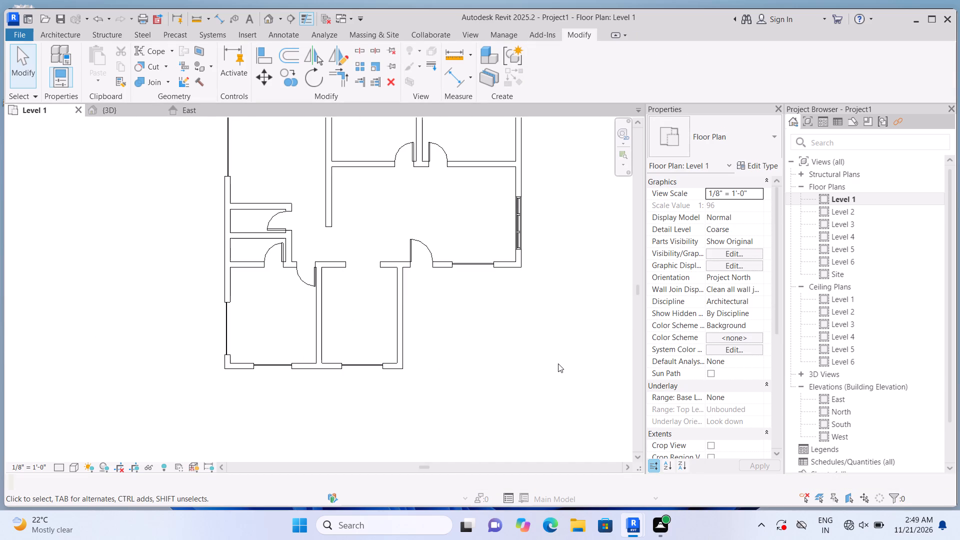
Open the 3D view and examine the Level 1 walls around the opened southeast corner.
scroll(558, 363, up, 4)
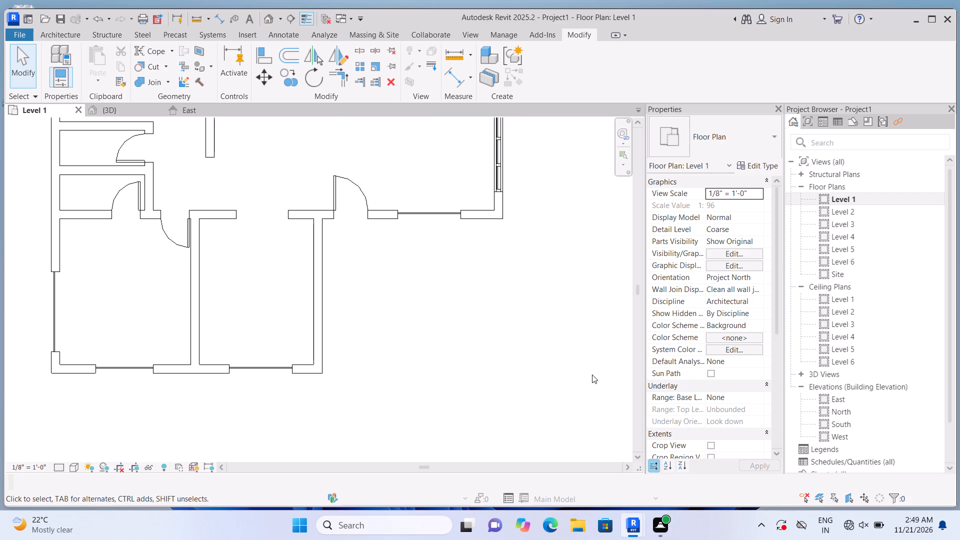
scroll(461, 385, down, 2)
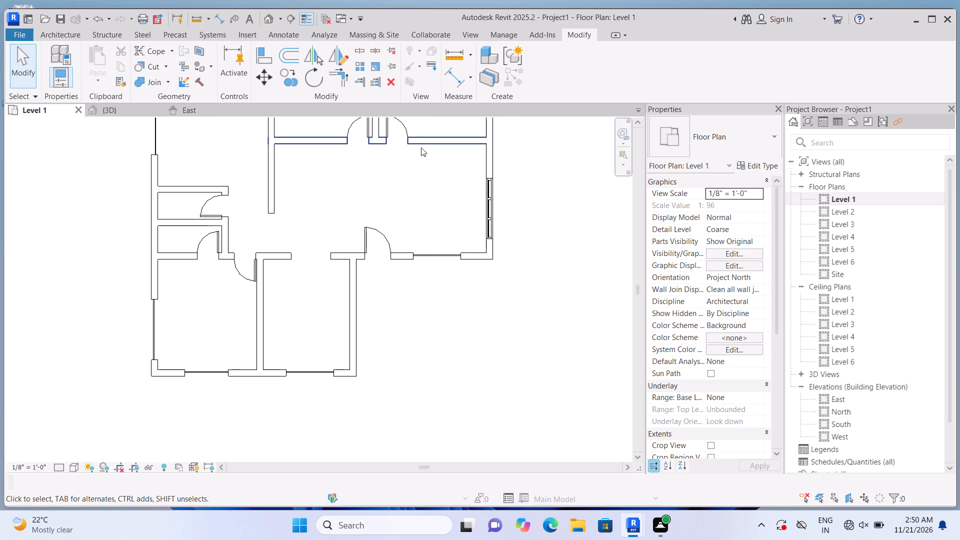
double_click(268, 15)
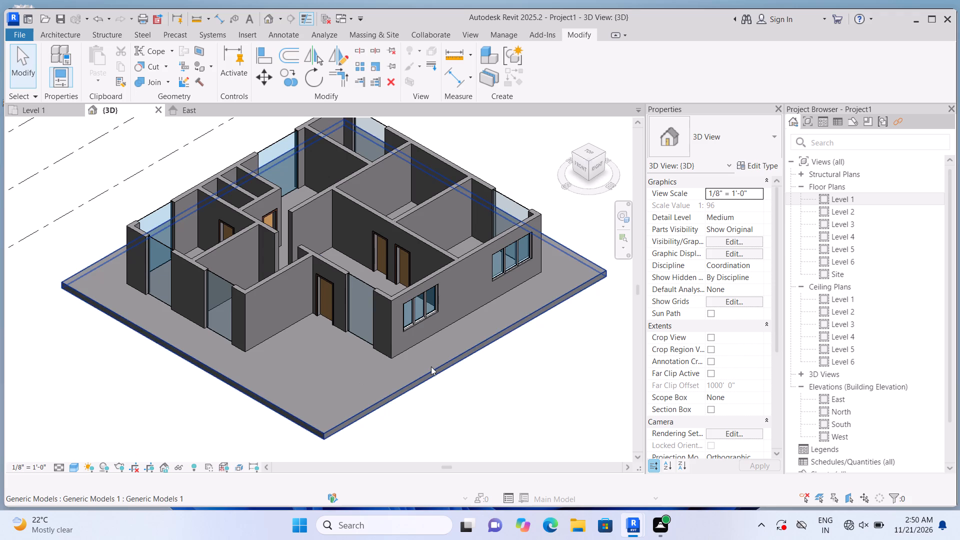
scroll(431, 366, down, 1)
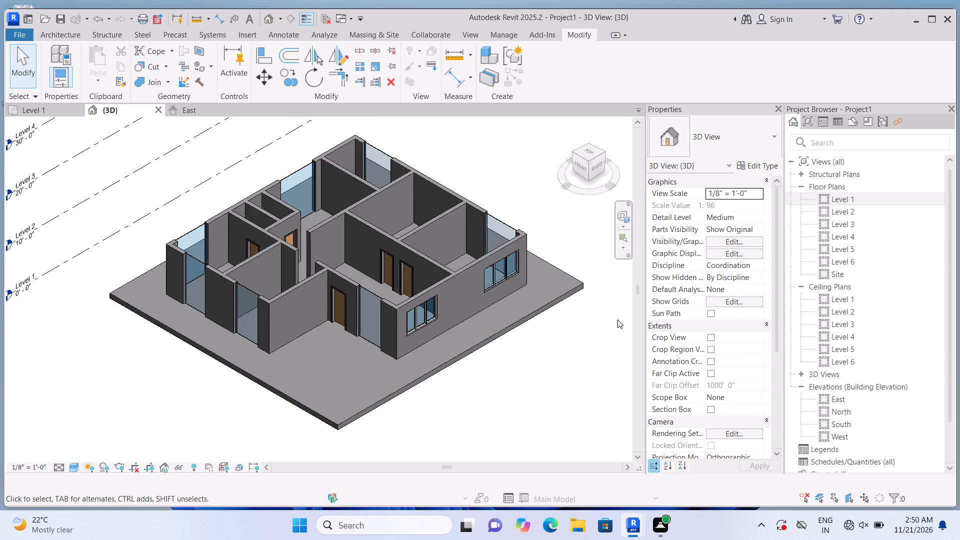
shift+scroll(620, 320, up, 1)
shift+drag(577, 338, 562, 370)
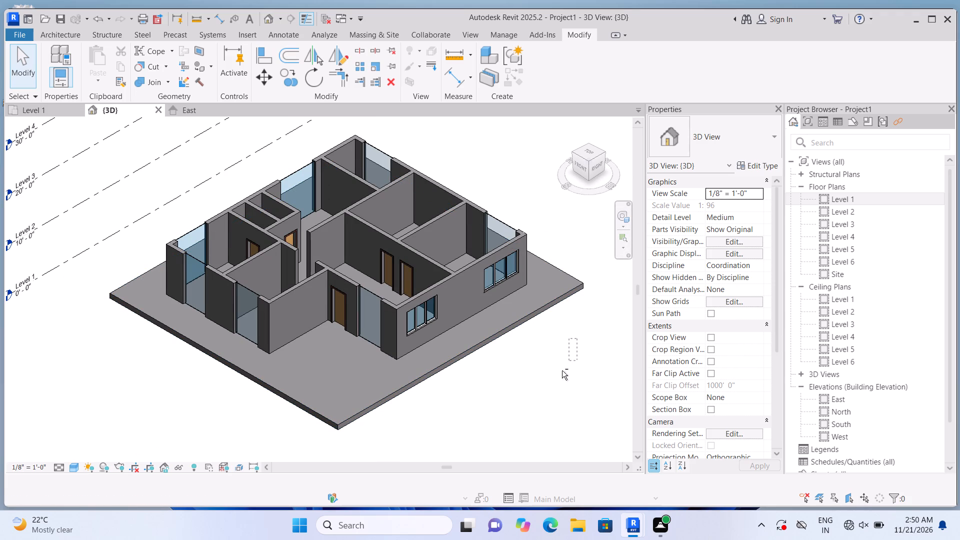
shift+drag(562, 370, 553, 384)
scroll(559, 383, up, 1)
shift+right_drag(561, 277, 489, 424)
shift+drag(554, 299, 489, 424)
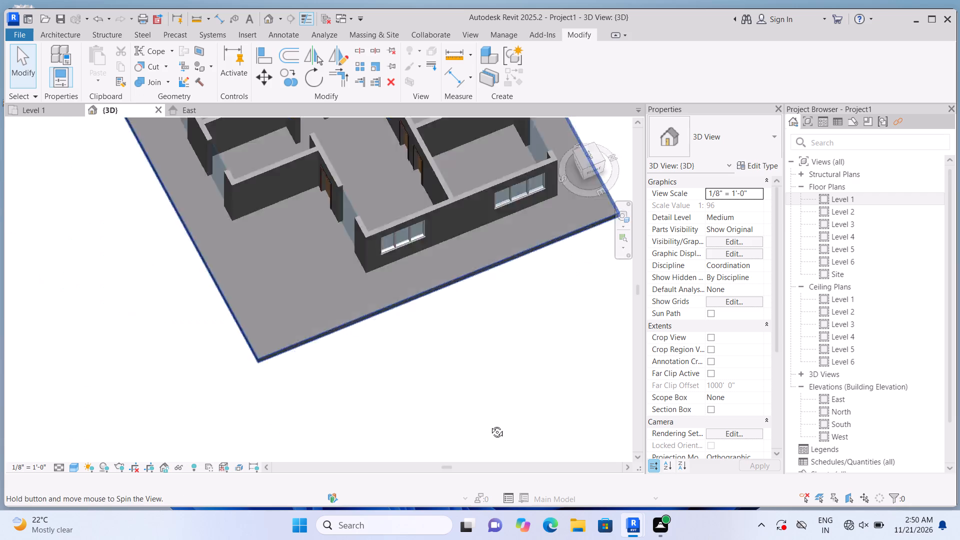
shift+right_drag(489, 424, 487, 430)
shift+drag(489, 424, 483, 433)
shift+right_click(483, 433)
shift+scroll(483, 422, up, 1)
scroll(480, 427, down, 6)
shift+drag(471, 356, 472, 353)
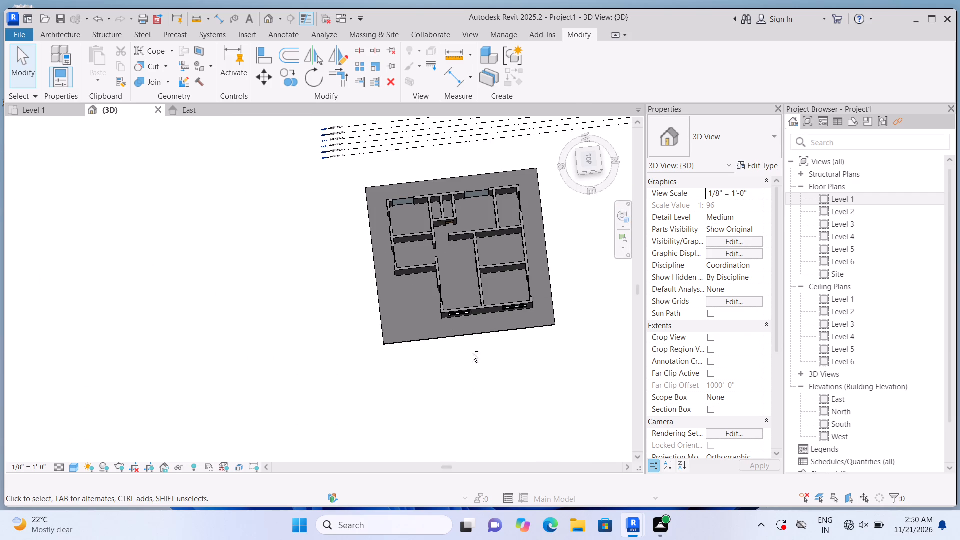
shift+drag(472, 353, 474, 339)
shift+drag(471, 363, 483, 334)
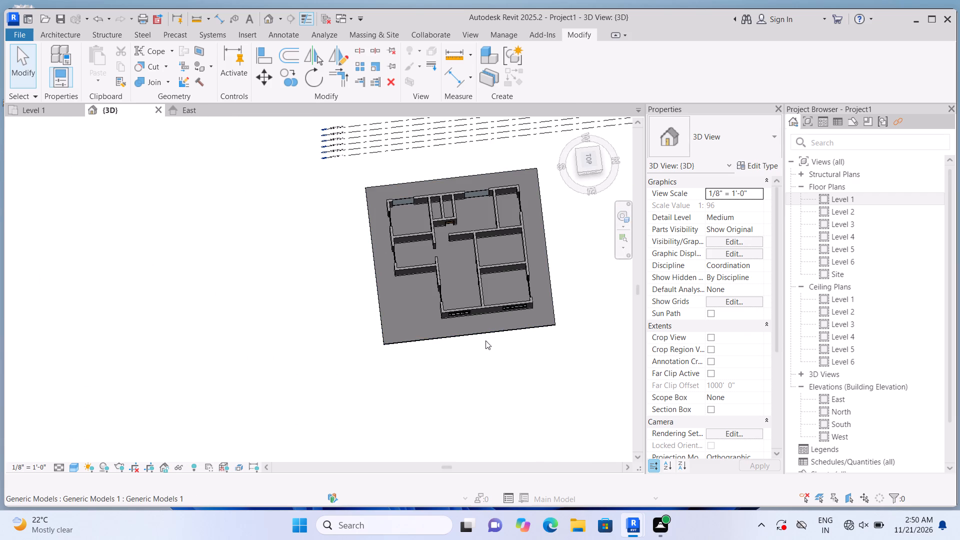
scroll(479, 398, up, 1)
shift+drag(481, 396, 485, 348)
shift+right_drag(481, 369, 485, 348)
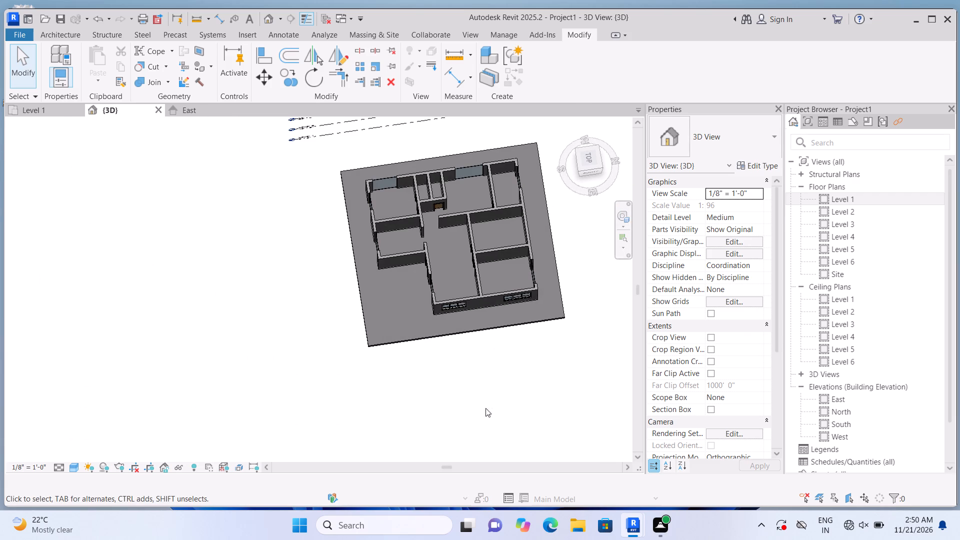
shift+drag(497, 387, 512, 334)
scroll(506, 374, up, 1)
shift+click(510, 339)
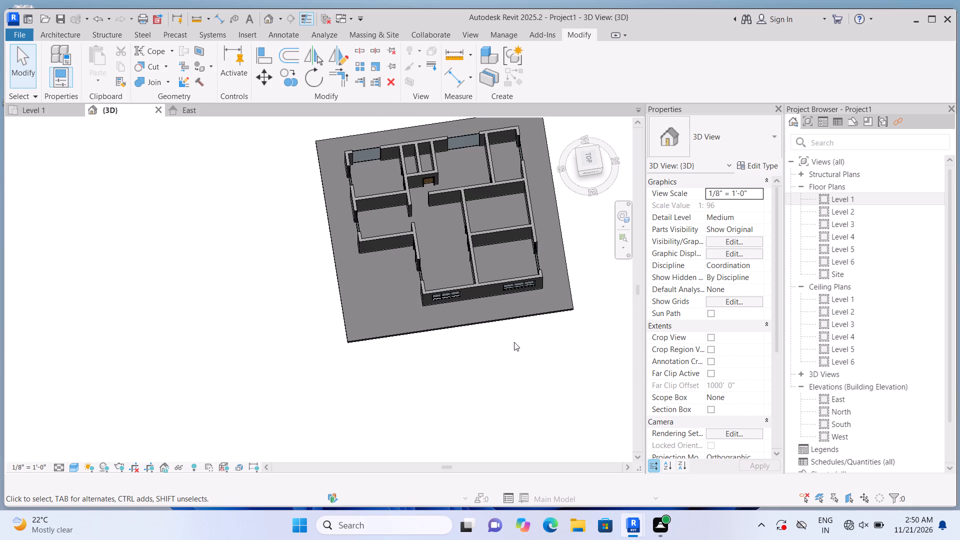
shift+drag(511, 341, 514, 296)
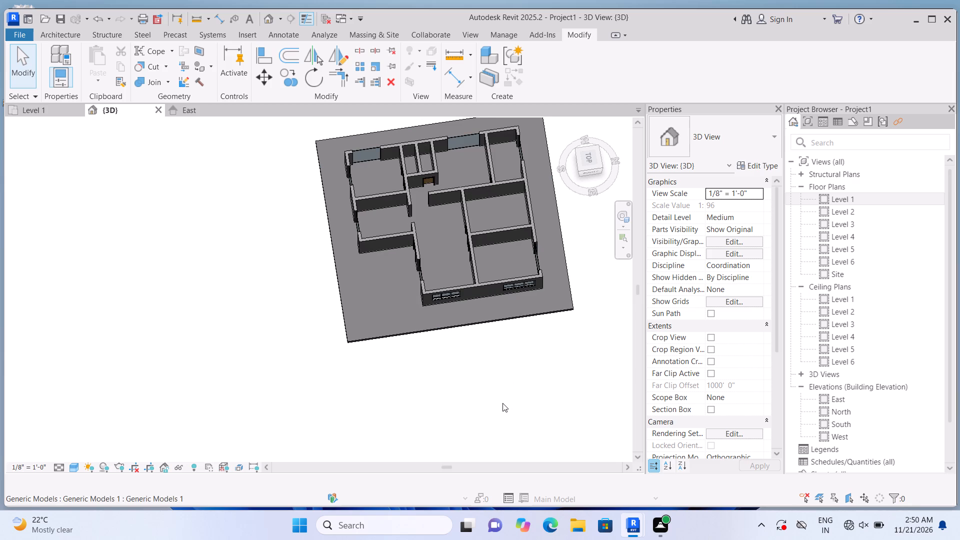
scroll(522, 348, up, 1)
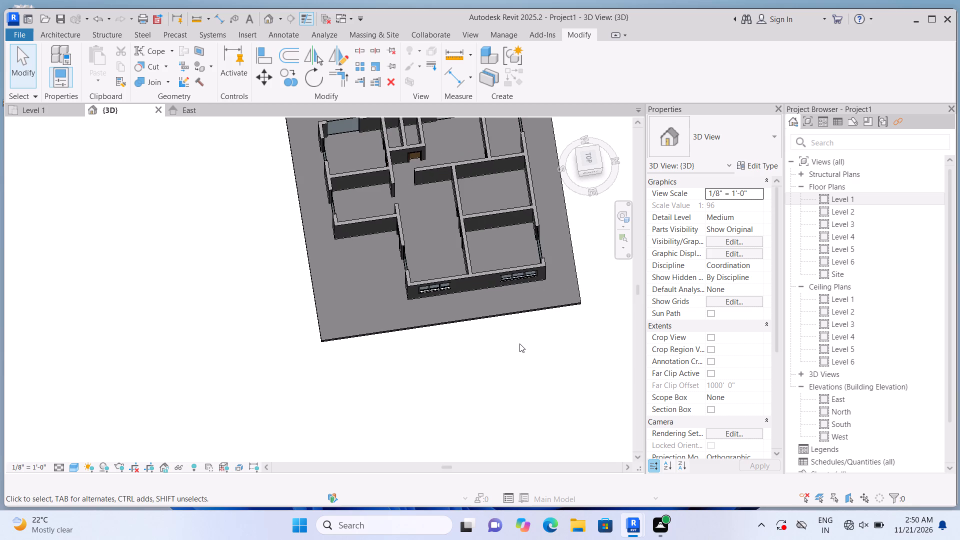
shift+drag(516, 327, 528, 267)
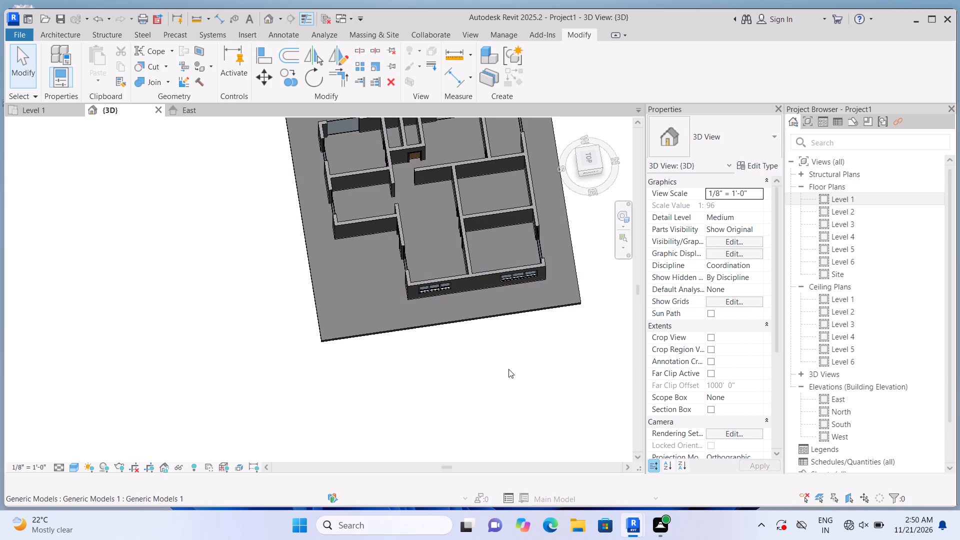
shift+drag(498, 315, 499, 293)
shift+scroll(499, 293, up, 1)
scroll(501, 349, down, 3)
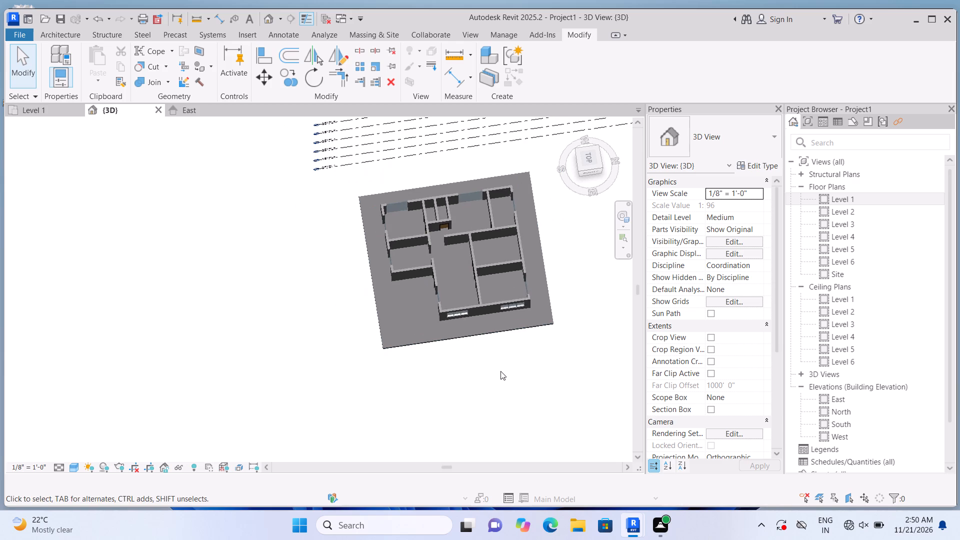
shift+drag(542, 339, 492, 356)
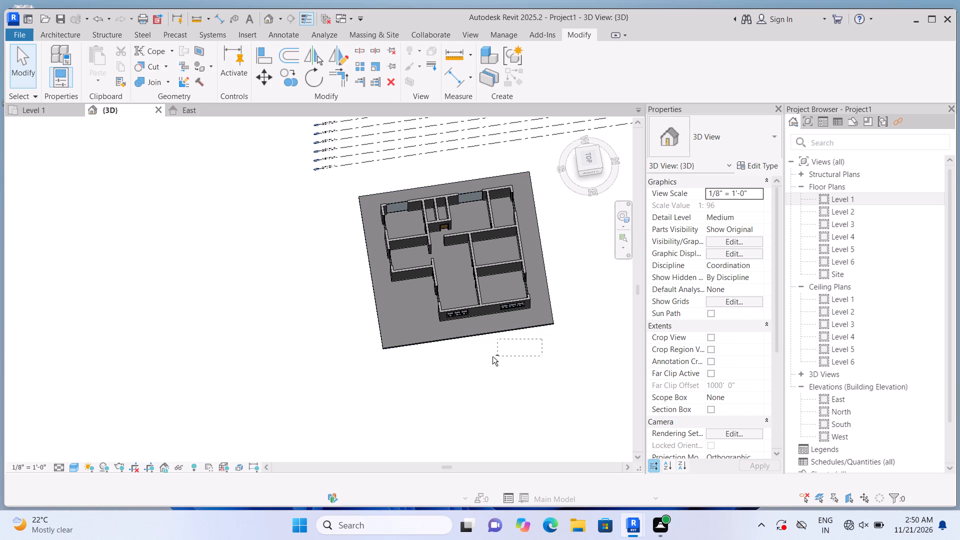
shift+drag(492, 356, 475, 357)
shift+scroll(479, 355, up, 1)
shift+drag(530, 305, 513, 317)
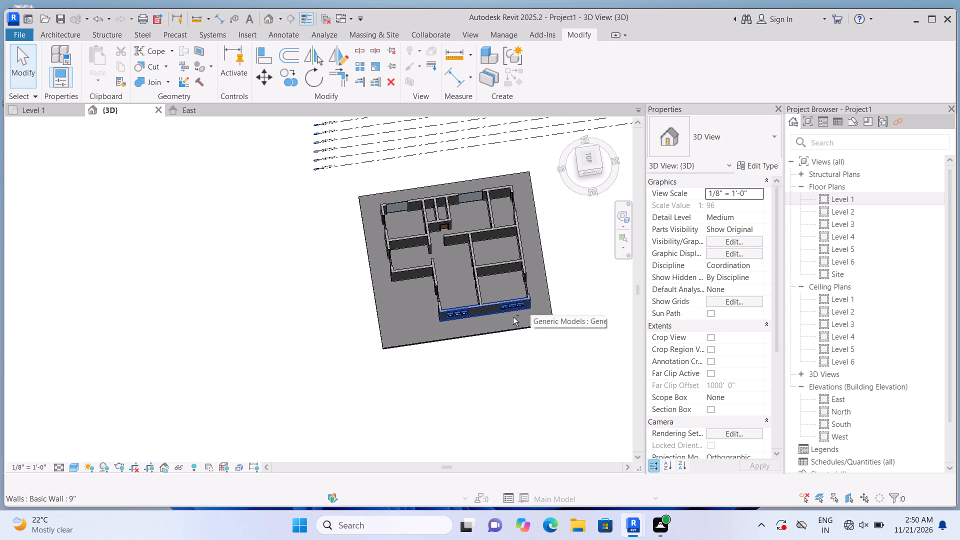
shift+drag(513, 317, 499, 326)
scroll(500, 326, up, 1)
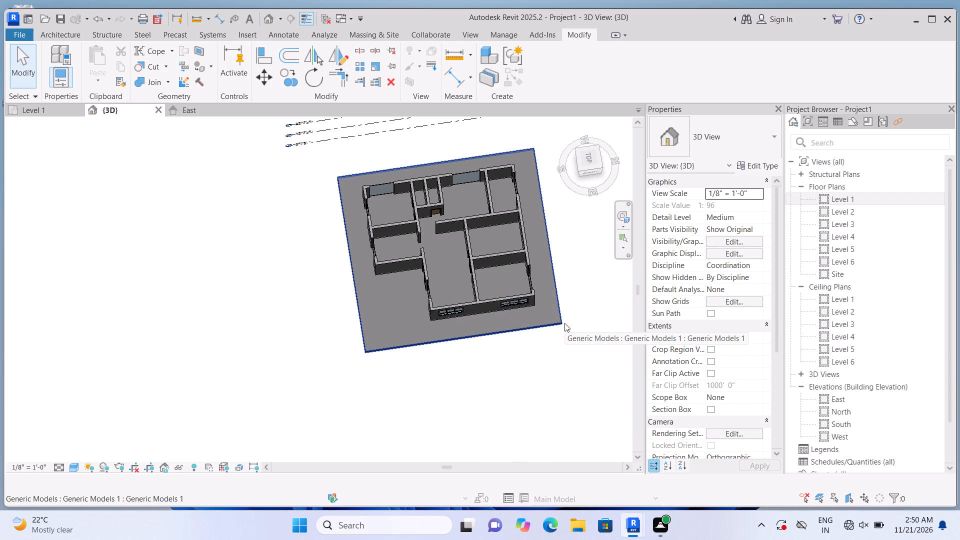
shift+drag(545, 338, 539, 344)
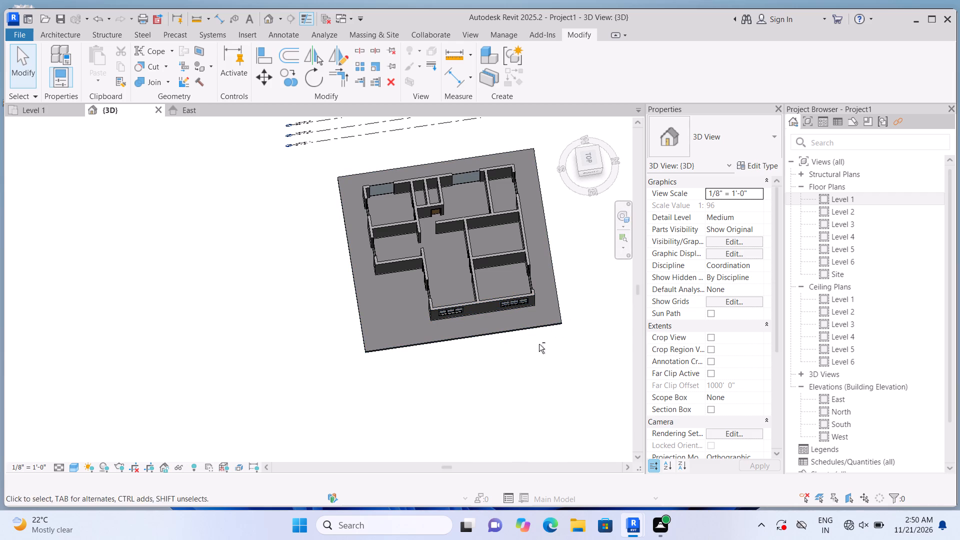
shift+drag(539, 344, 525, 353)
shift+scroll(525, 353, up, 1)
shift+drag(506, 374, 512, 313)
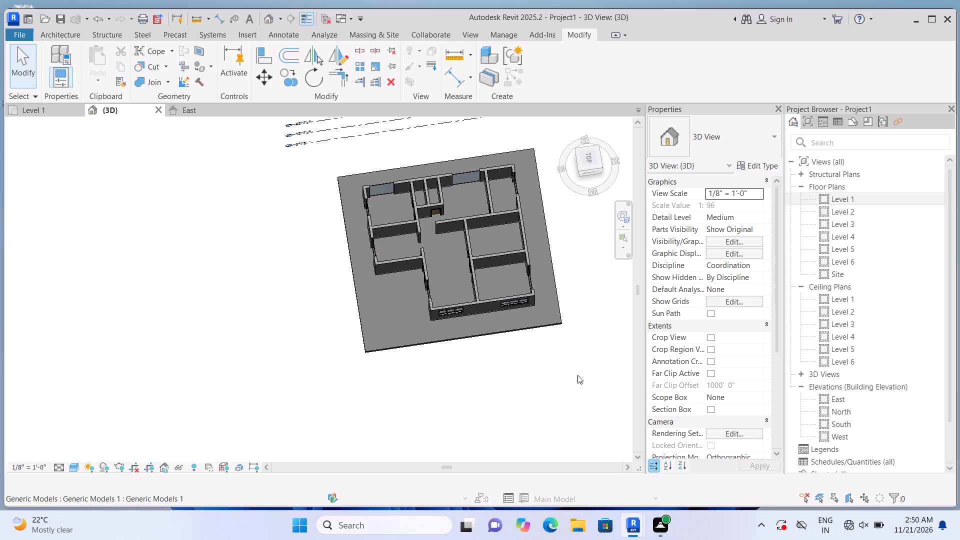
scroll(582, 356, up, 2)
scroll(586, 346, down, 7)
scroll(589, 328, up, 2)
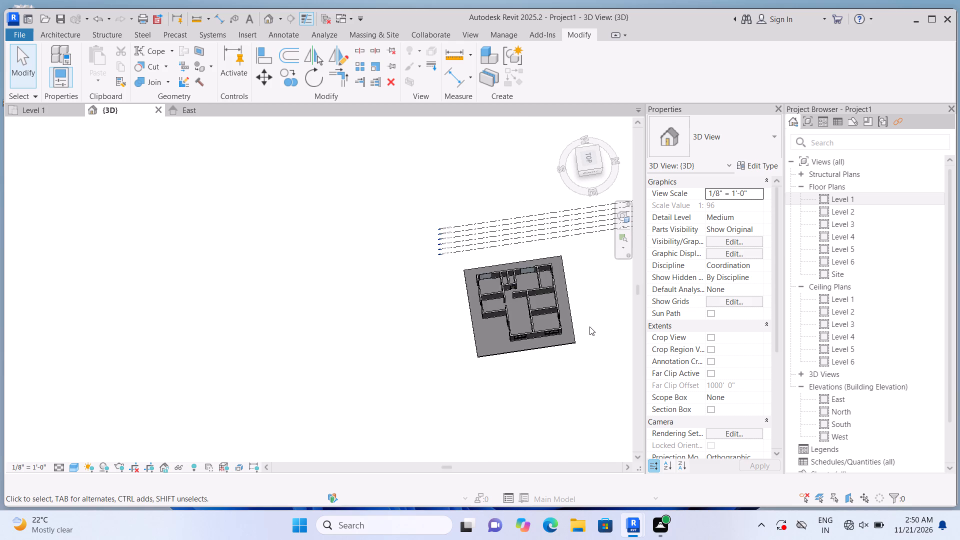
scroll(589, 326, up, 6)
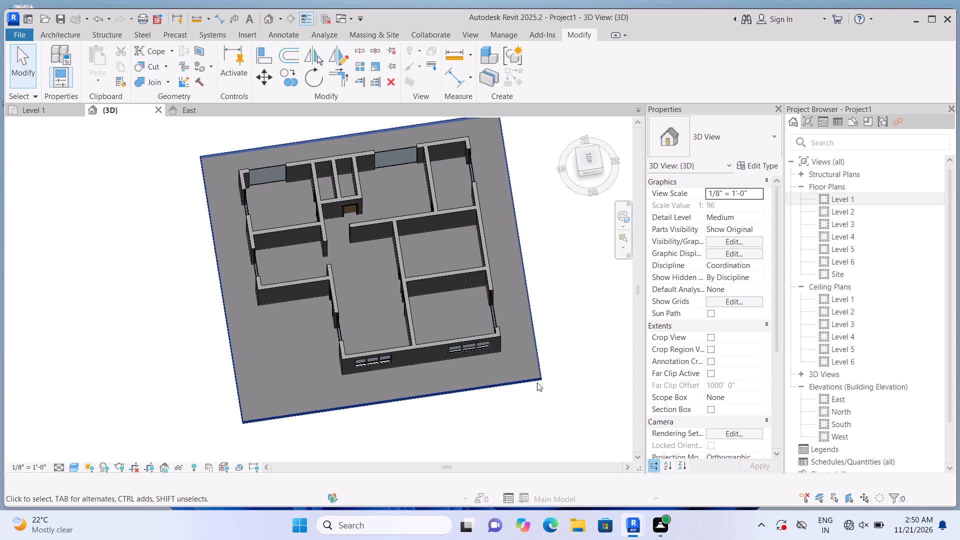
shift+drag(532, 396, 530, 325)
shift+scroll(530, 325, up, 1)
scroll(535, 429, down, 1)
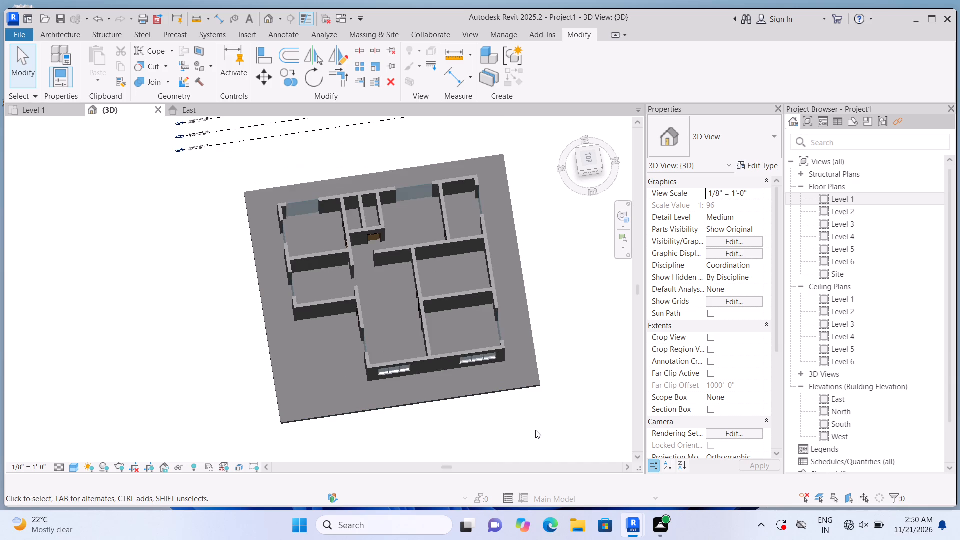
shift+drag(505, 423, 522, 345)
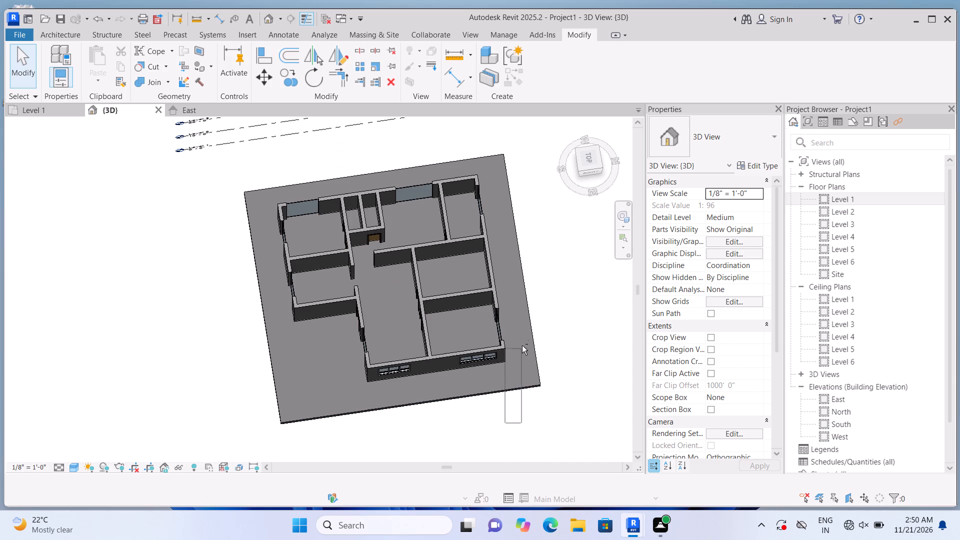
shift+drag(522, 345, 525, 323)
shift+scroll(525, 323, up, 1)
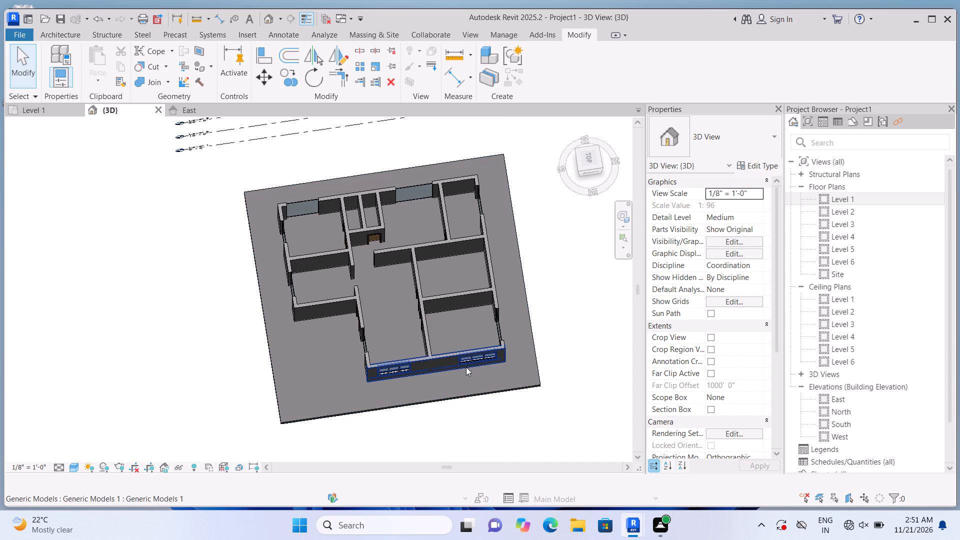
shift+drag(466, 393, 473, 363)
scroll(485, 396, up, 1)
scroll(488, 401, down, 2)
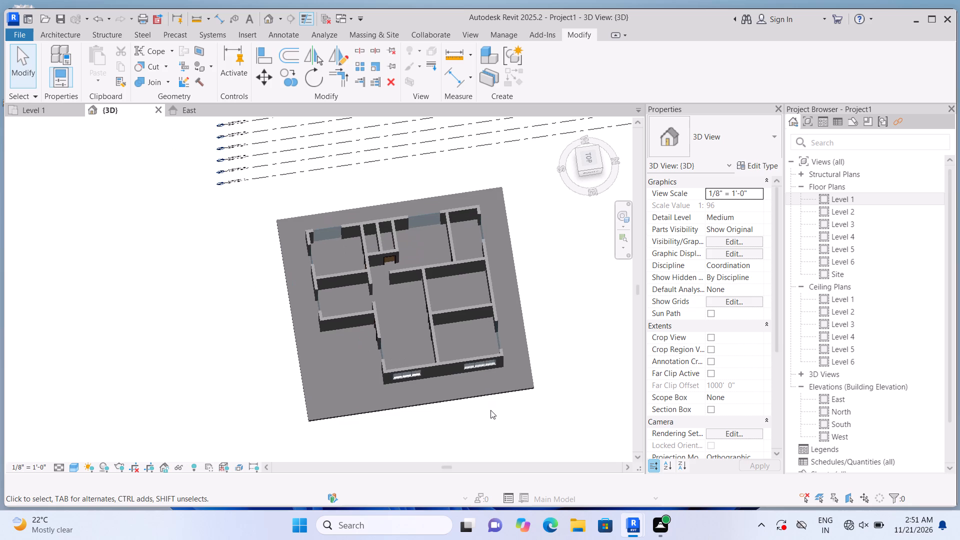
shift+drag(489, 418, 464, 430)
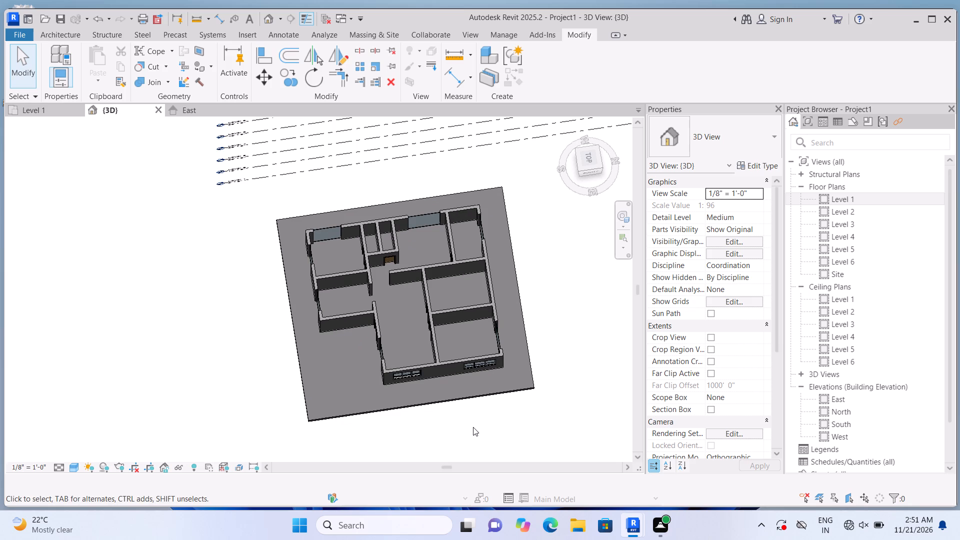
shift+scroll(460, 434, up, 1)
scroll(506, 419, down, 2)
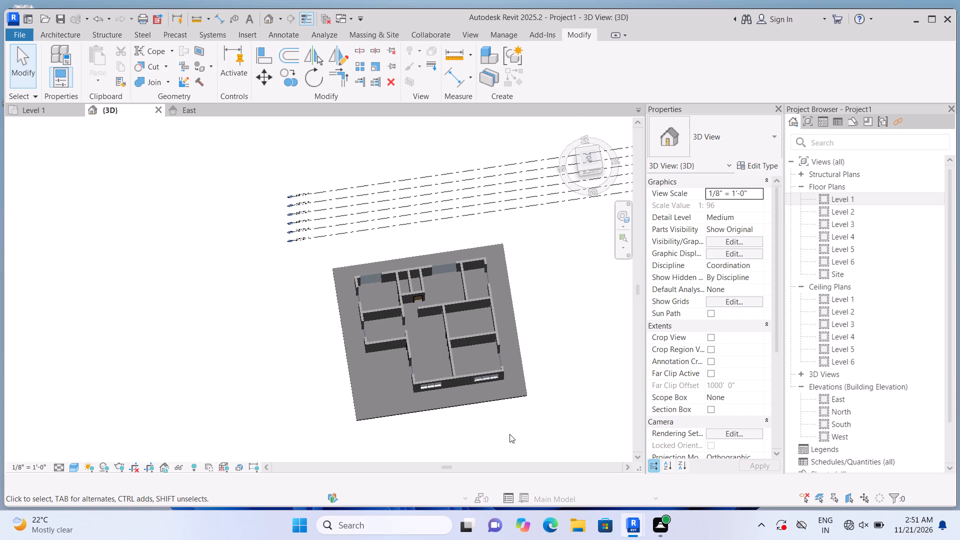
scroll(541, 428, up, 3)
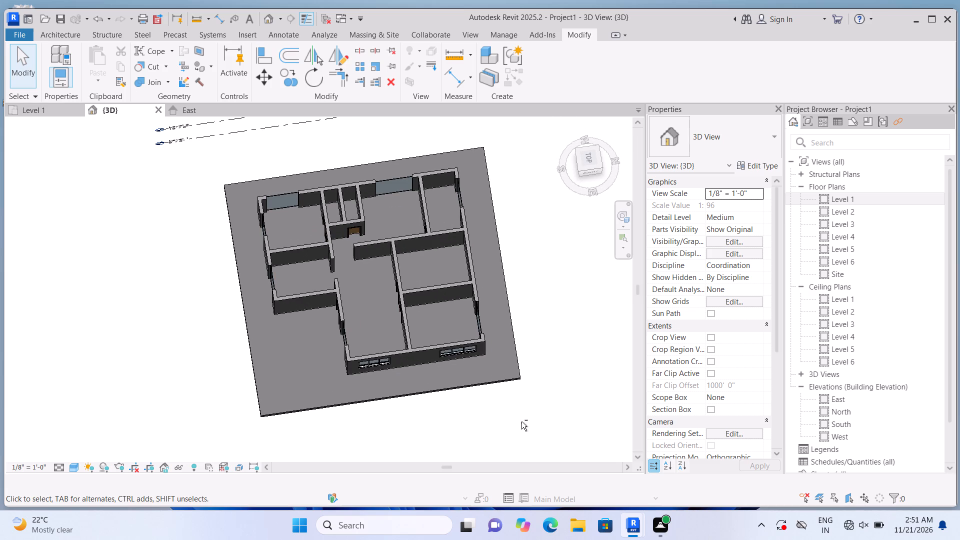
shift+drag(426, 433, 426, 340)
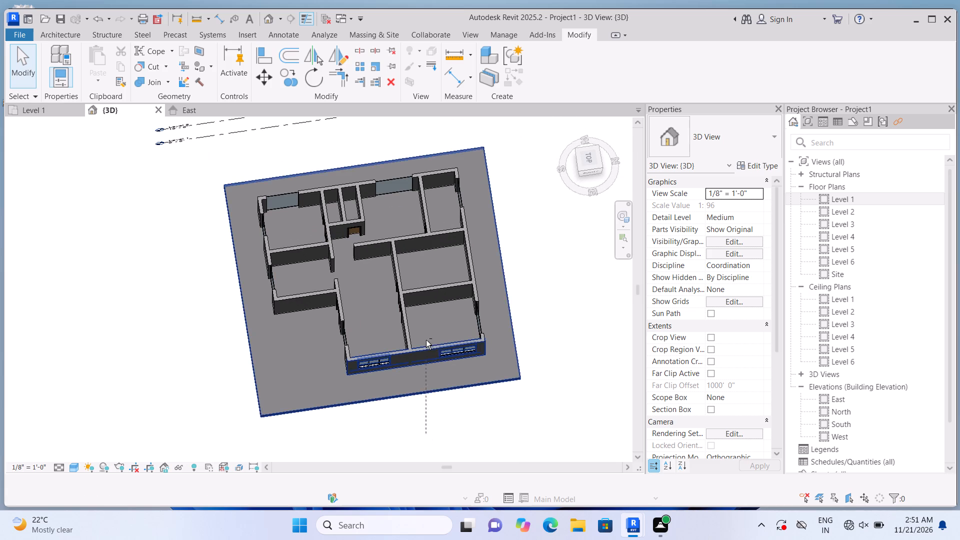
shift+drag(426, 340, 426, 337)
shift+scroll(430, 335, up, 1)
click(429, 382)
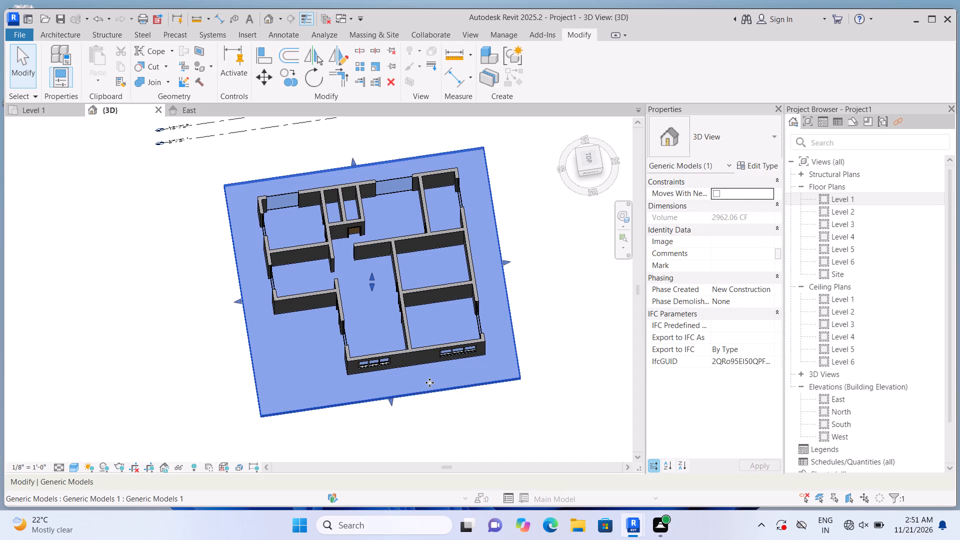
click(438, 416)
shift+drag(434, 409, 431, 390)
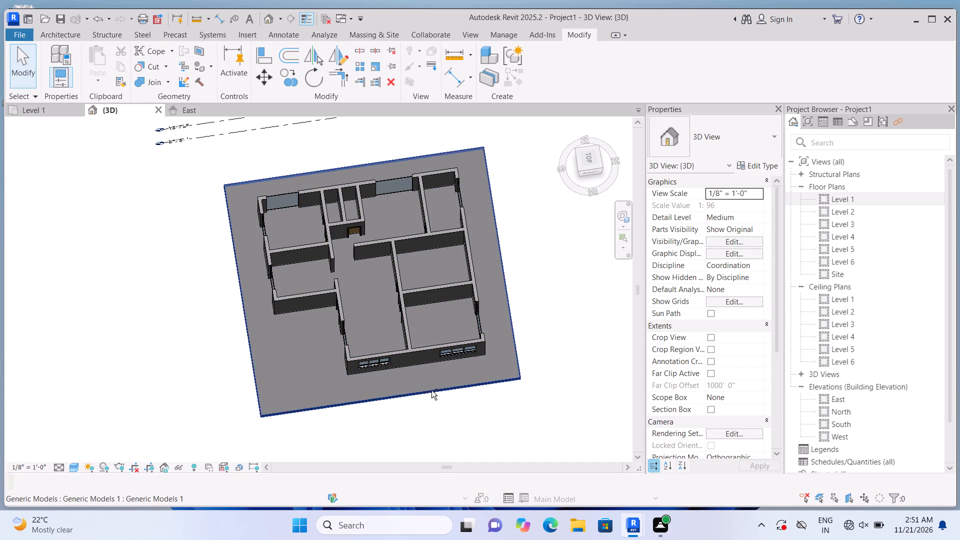
Examine the Level 1 model in 3D from its east side, with its walls, windows and the level lines.
scroll(432, 390, up, 1)
shift+drag(439, 407, 439, 340)
shift+middle_drag(439, 407, 439, 340)
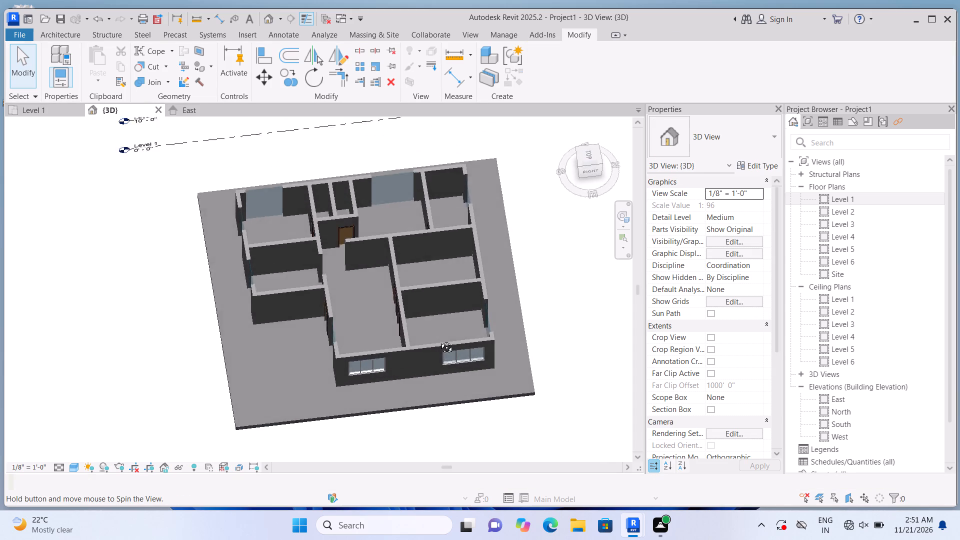
shift+middle_drag(439, 340, 450, 271)
shift+drag(439, 340, 450, 271)
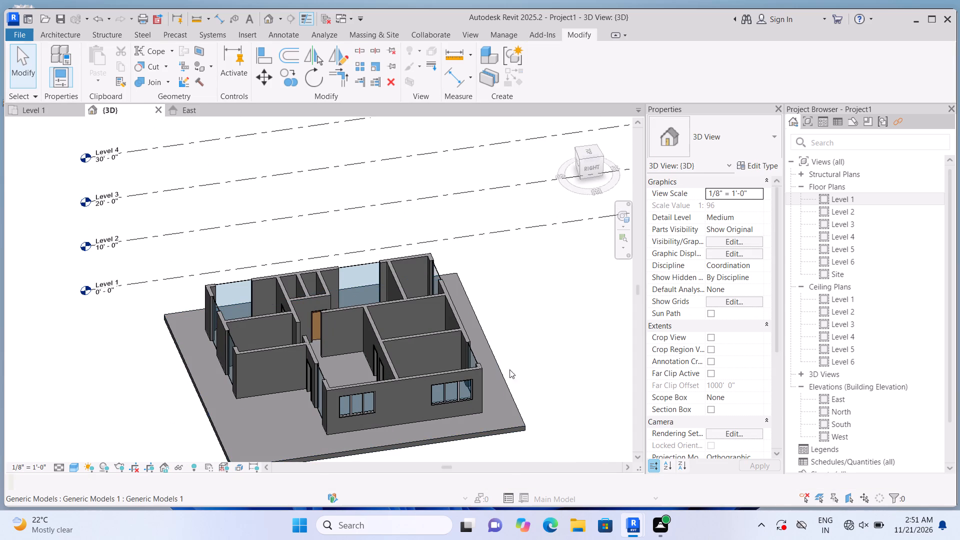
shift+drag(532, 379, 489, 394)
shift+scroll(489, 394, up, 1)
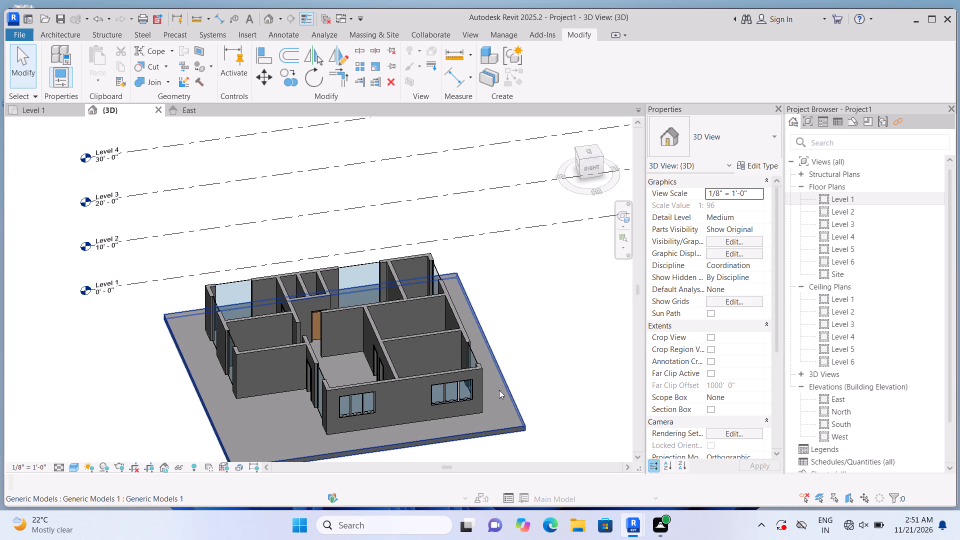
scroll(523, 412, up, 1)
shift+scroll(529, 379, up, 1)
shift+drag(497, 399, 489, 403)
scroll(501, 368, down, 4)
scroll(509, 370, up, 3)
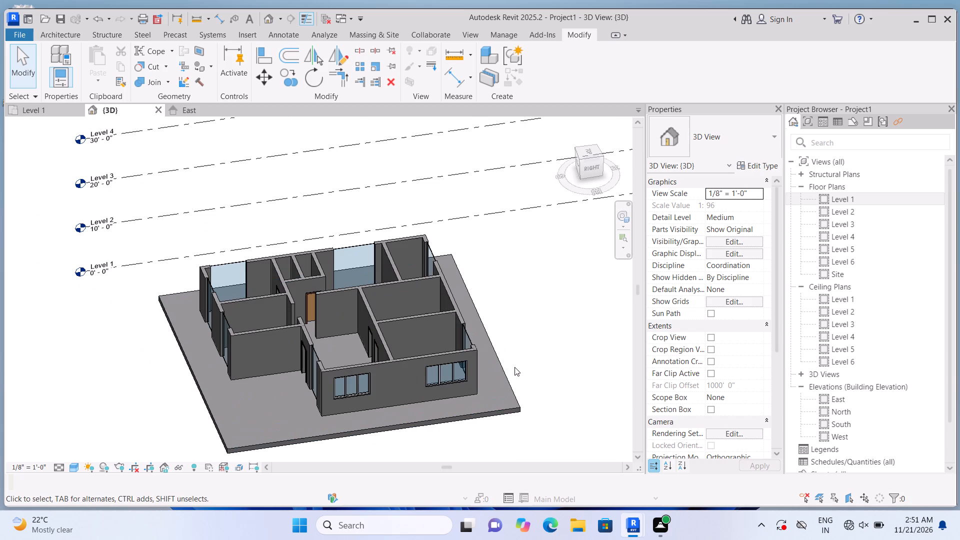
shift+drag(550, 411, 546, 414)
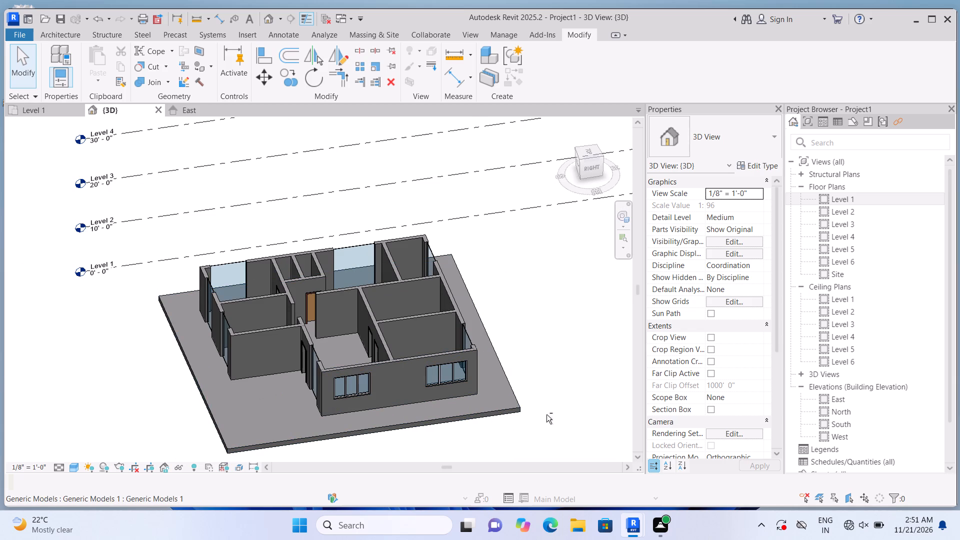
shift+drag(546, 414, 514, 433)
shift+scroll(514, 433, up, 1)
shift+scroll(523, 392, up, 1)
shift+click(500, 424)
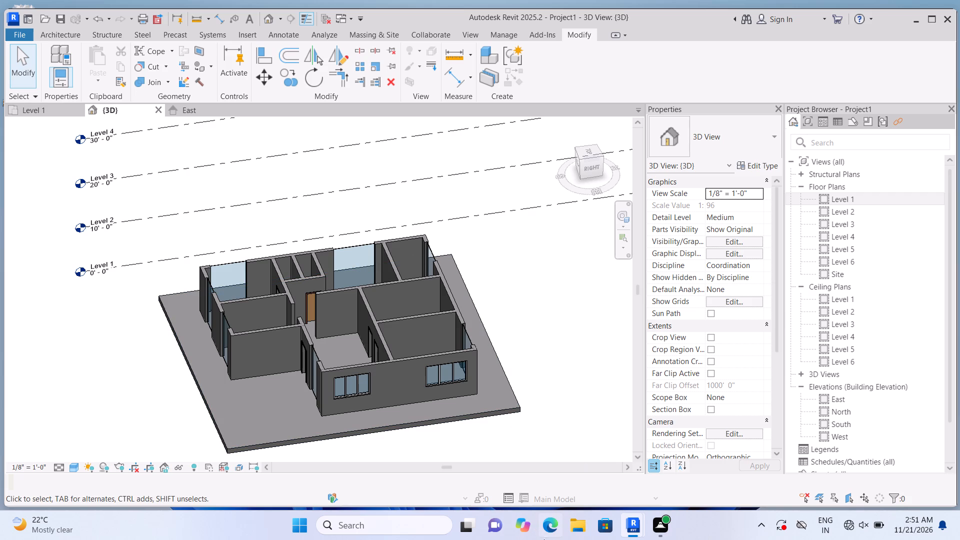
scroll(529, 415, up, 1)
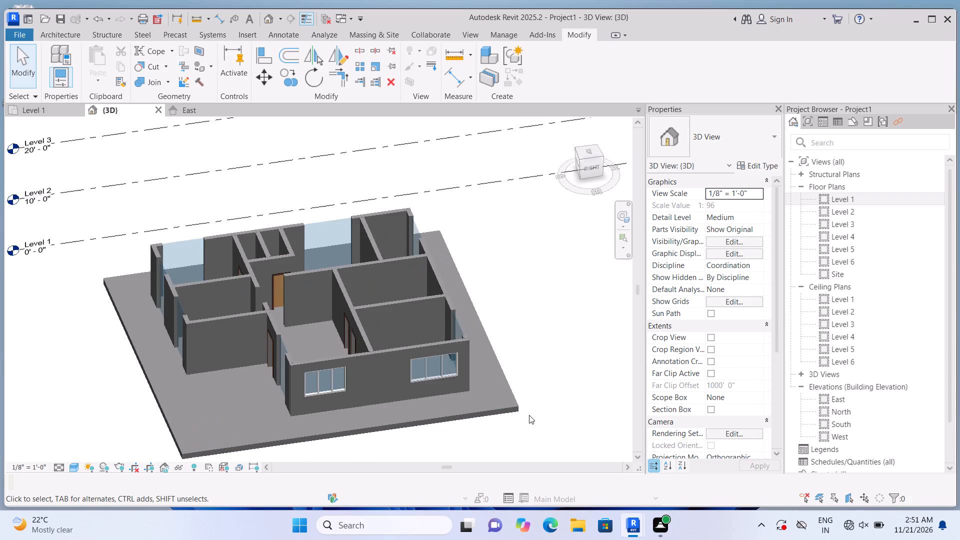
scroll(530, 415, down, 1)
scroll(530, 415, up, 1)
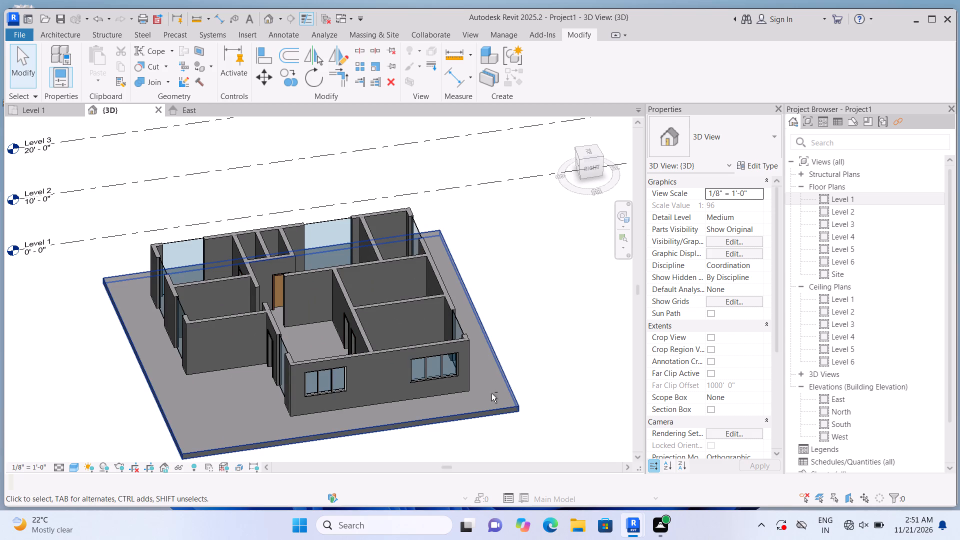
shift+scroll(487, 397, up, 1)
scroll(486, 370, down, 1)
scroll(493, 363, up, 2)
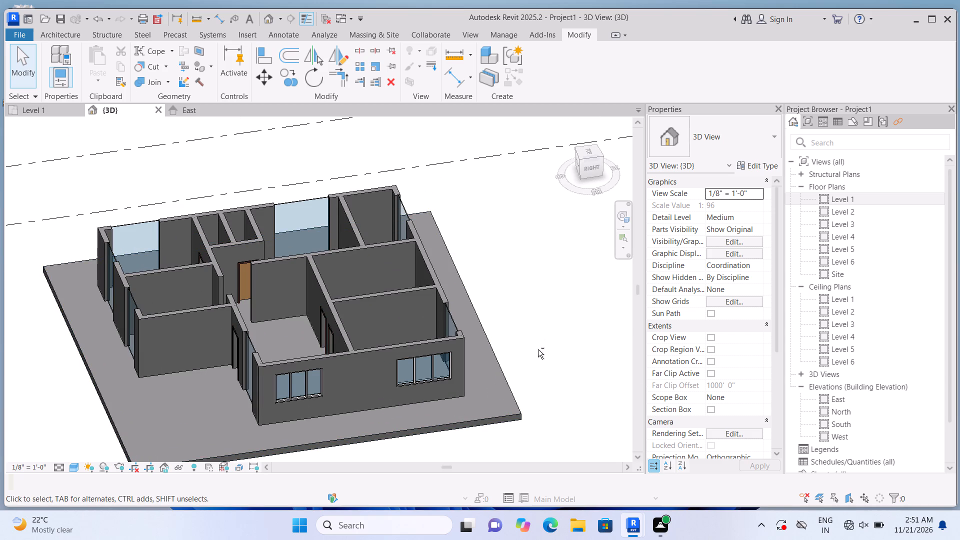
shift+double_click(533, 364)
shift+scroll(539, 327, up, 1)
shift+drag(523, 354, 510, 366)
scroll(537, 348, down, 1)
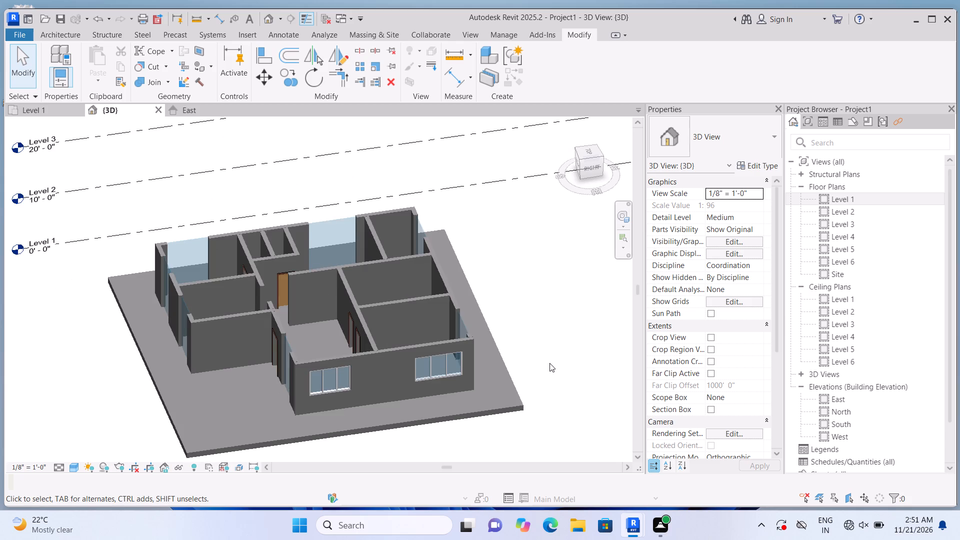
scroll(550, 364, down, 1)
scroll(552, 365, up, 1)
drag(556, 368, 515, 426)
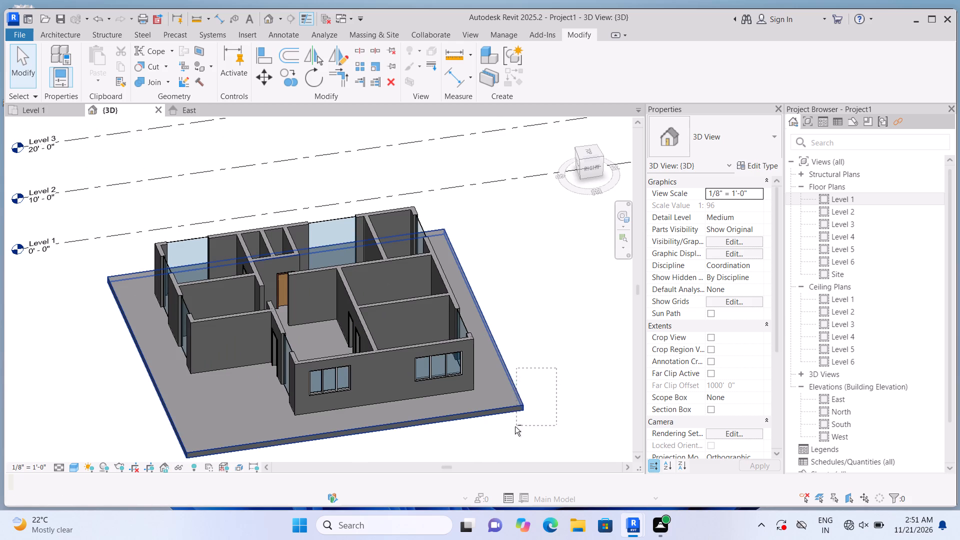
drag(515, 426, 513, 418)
Raise the base of the full-height curtain wall in the north exterior wall, beside the northeast corner, to a base offset of about 3'-3".
shift+right_drag(520, 387, 501, 409)
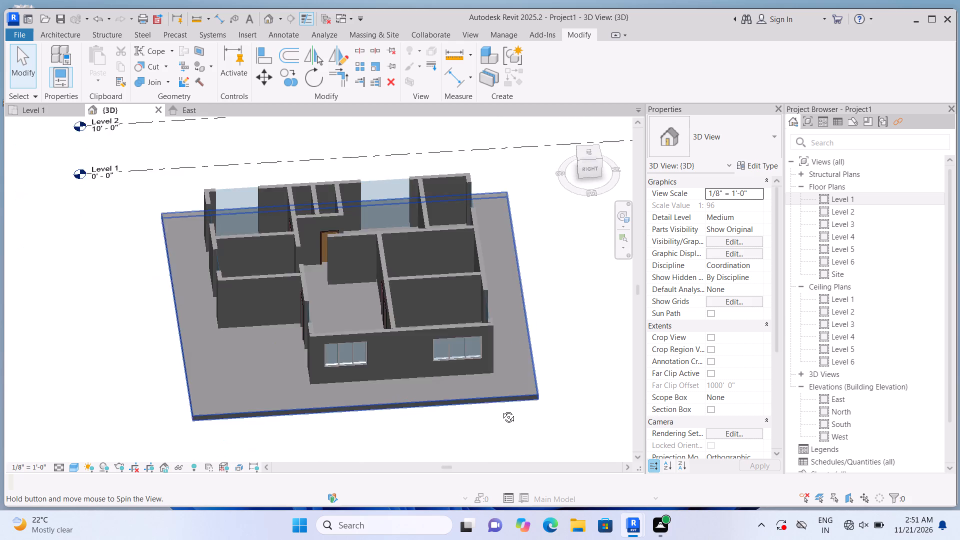
shift+right_drag(501, 409, 502, 408)
shift+right_drag(548, 376, 493, 388)
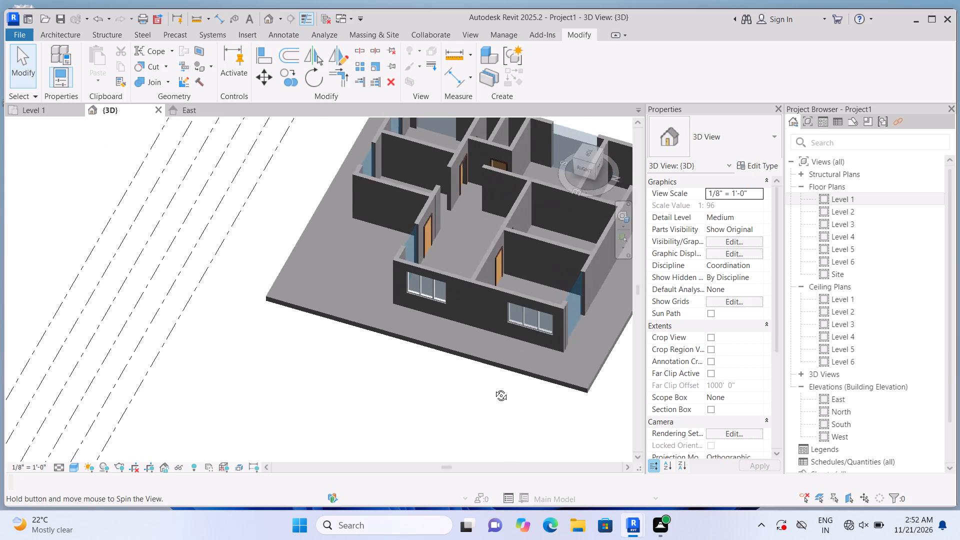
shift+right_drag(493, 388, 436, 327)
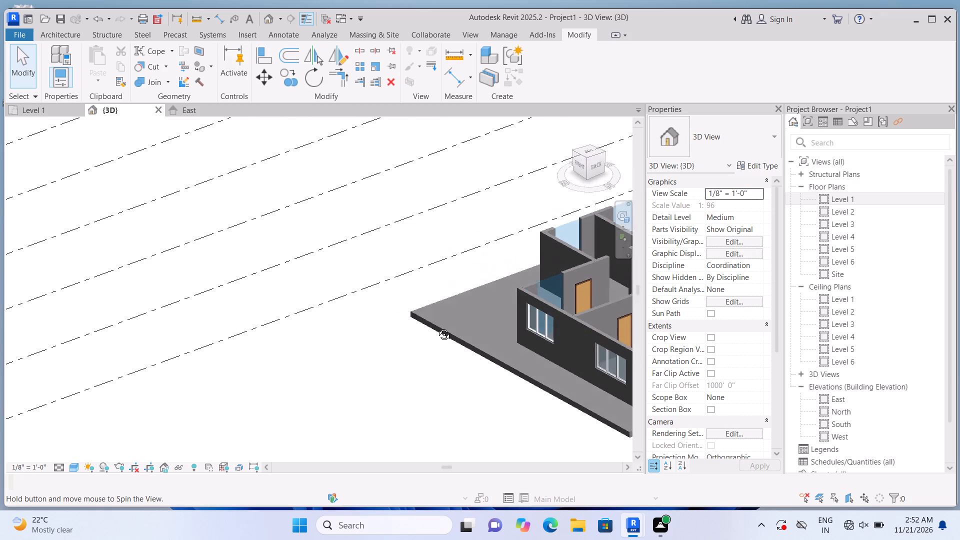
shift+right_drag(436, 327, 435, 326)
scroll(434, 336, down, 7)
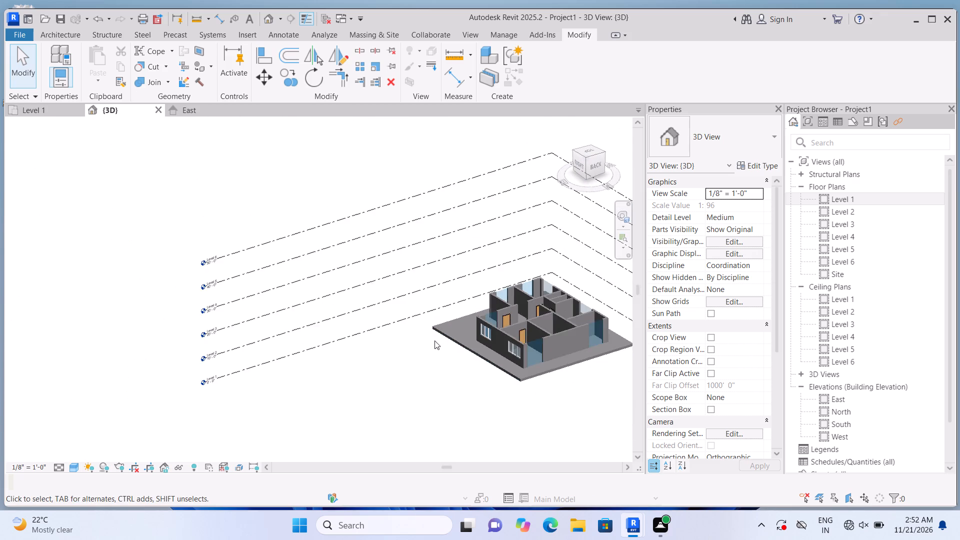
scroll(434, 340, down, 1)
scroll(503, 350, up, 1)
scroll(542, 363, down, 1)
scroll(545, 367, up, 12)
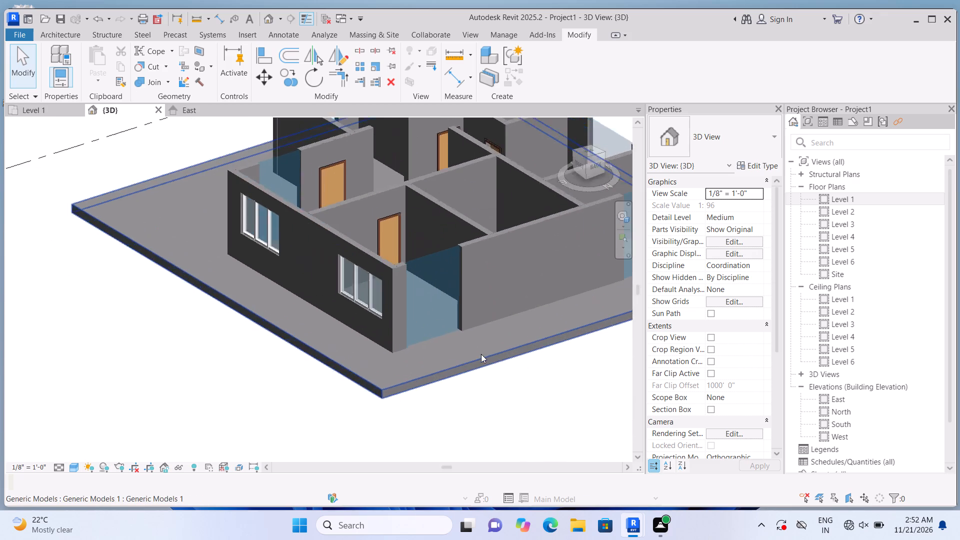
scroll(434, 315, up, 2)
click(433, 315)
scroll(433, 327, up, 5)
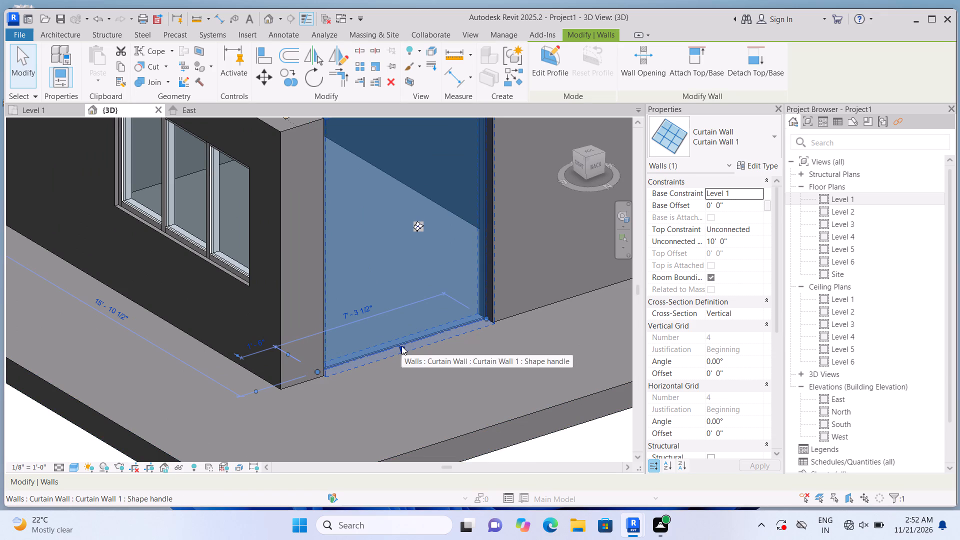
drag(401, 346, 423, 262)
Lower the top of the same north curtain wall to an unconnected height of about 5'-0", leaving solid wall above it.
scroll(430, 303, down, 5)
scroll(437, 255, up, 1)
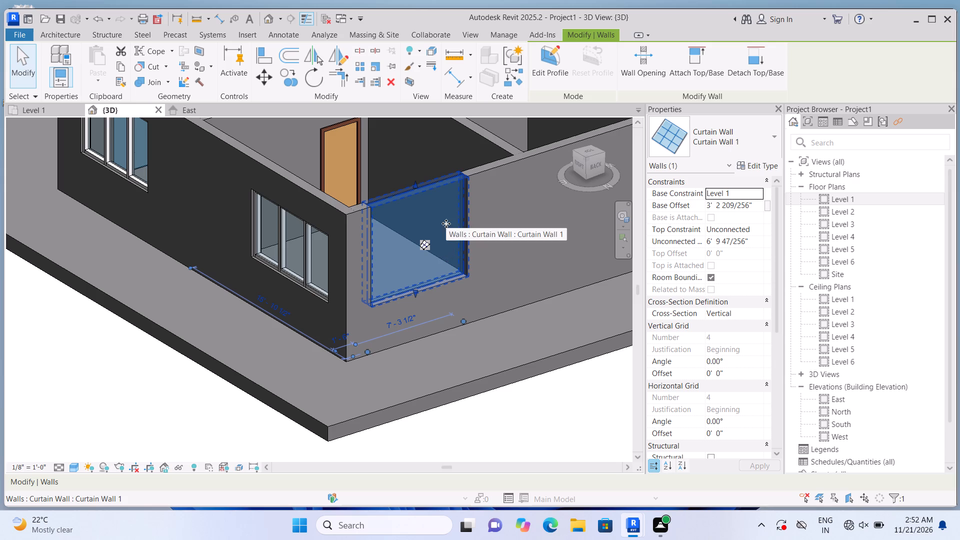
scroll(446, 223, up, 10)
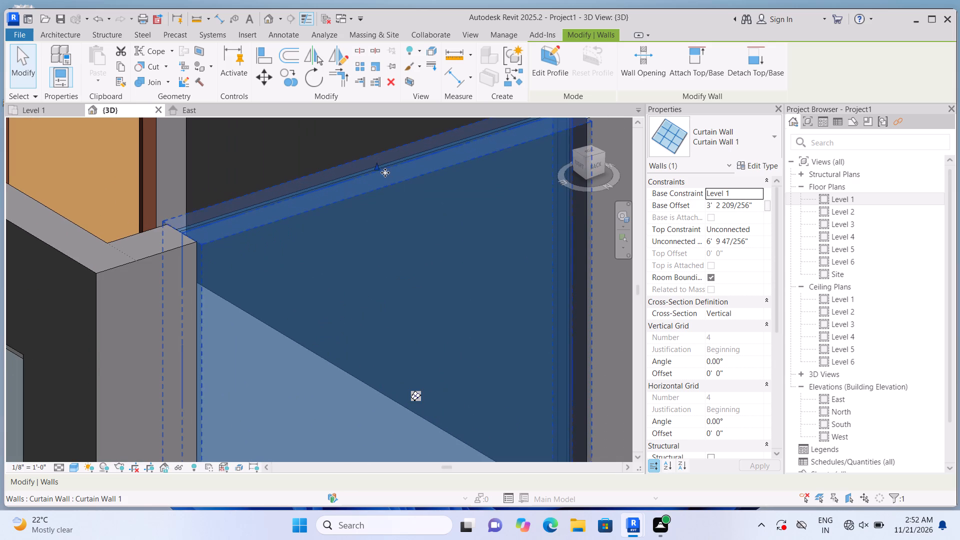
drag(376, 169, 405, 259)
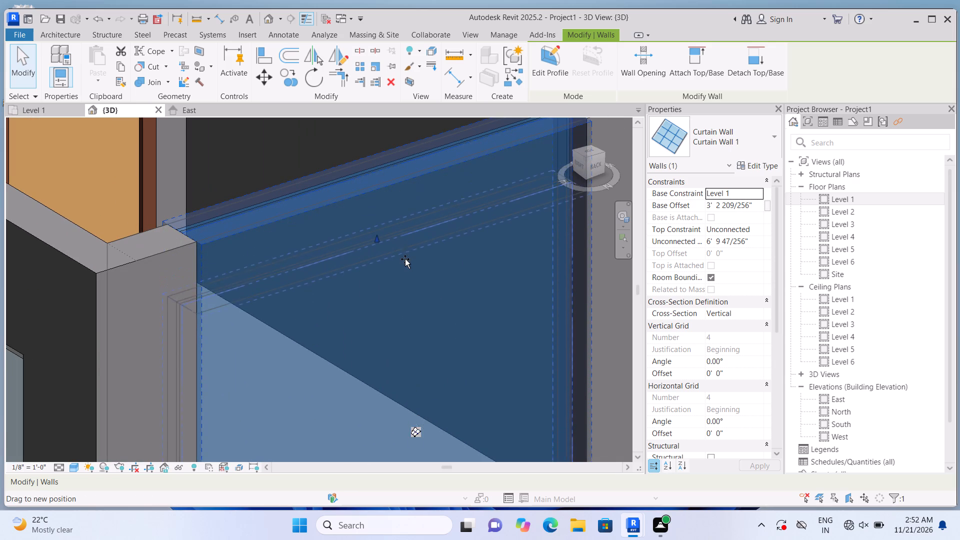
drag(405, 259, 413, 278)
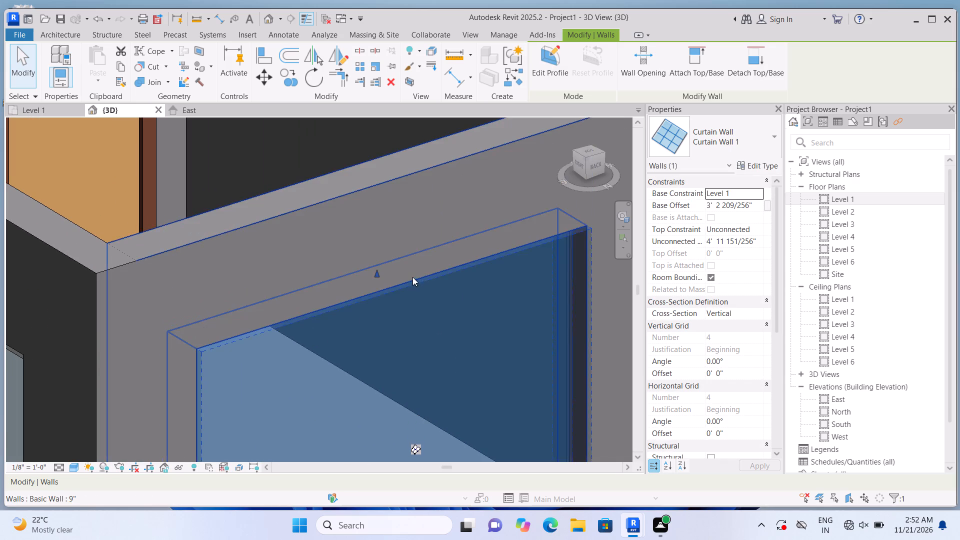
scroll(412, 277, down, 13)
scroll(448, 340, up, 3)
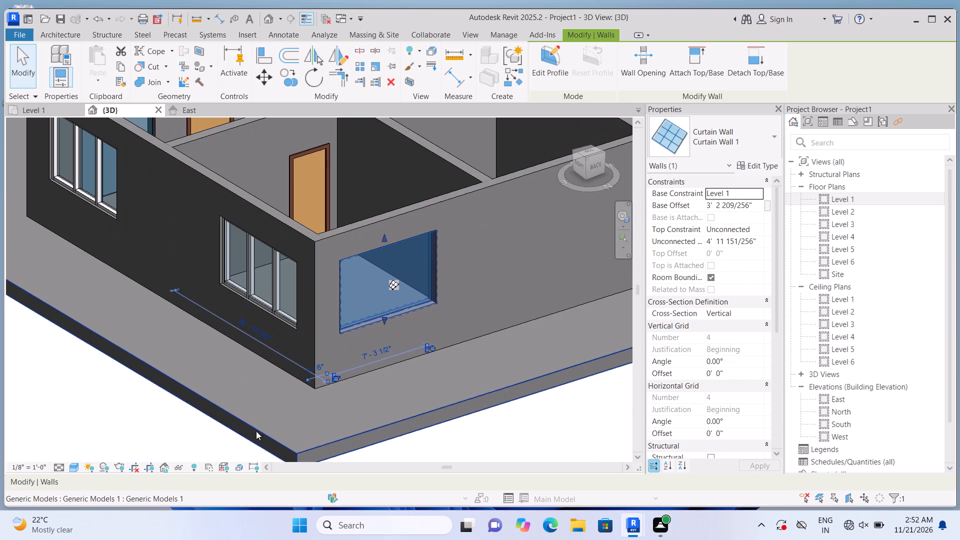
click(176, 428)
Divide the north curtain-wall window beside the northeast corner into three equal panels with two vertical curtain grid lines about 2'-5" apart.
scroll(435, 389, up, 1)
scroll(446, 350, up, 1)
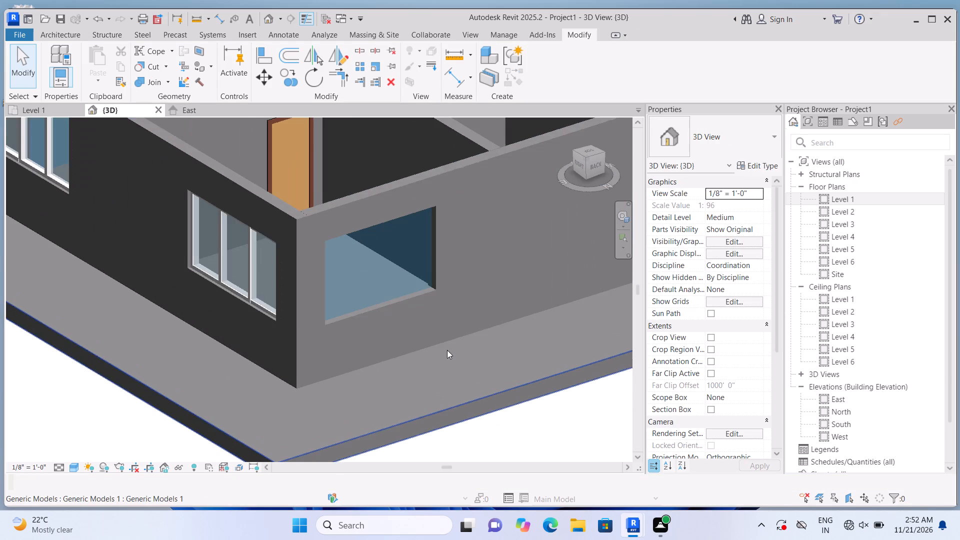
scroll(447, 350, up, 3)
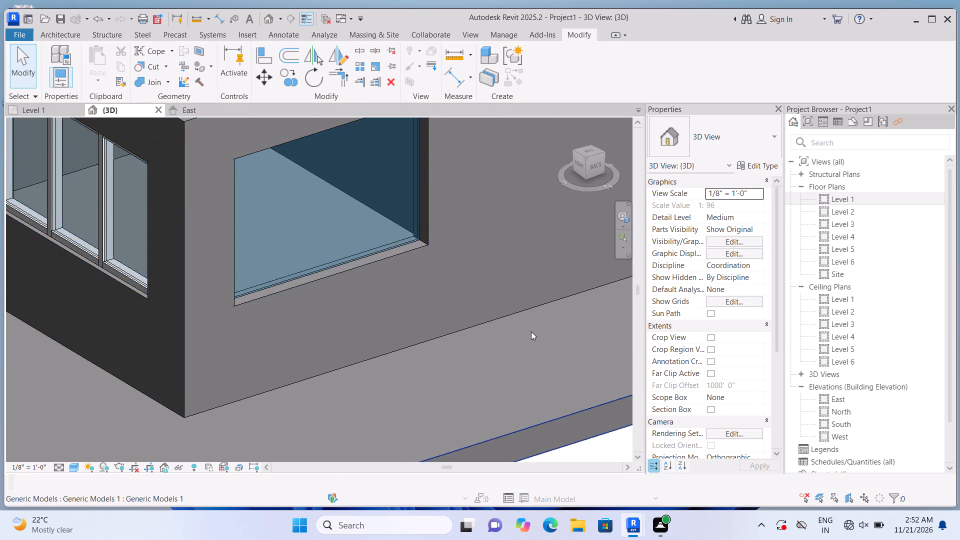
scroll(531, 331, down, 1)
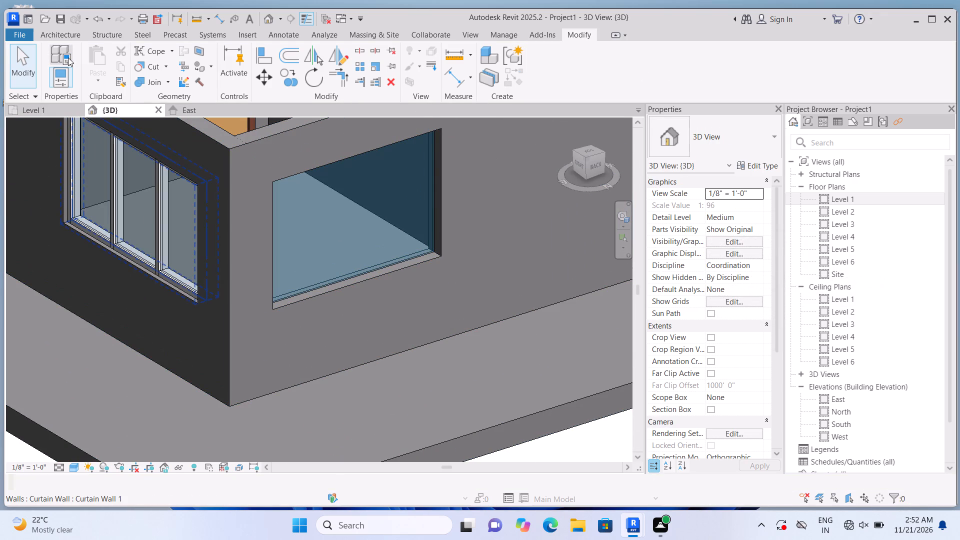
click(68, 35)
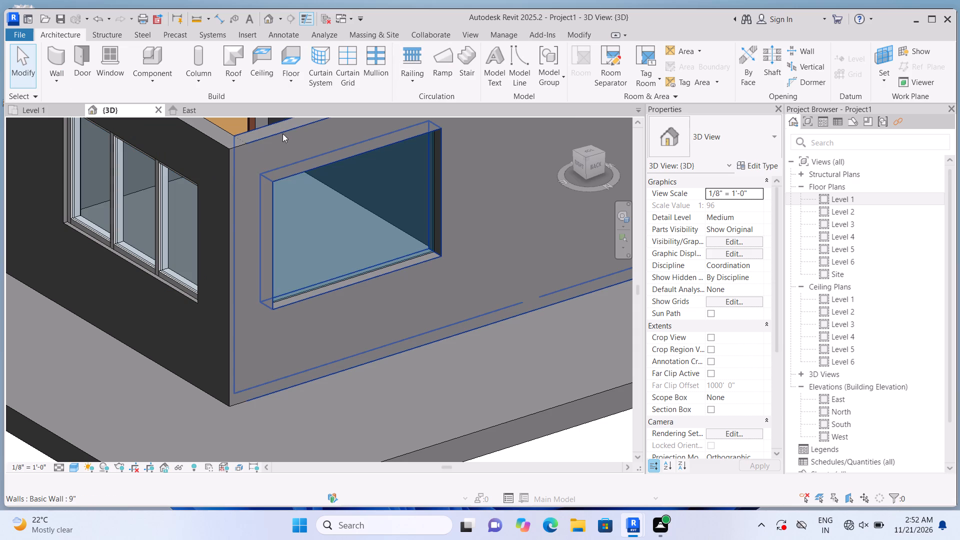
click(347, 79)
scroll(350, 231, up, 1)
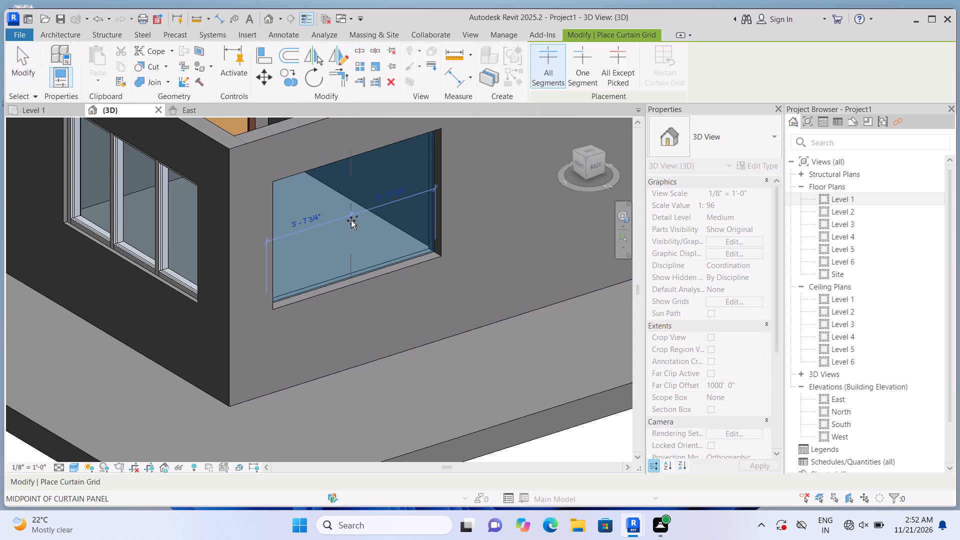
scroll(351, 220, up, 3)
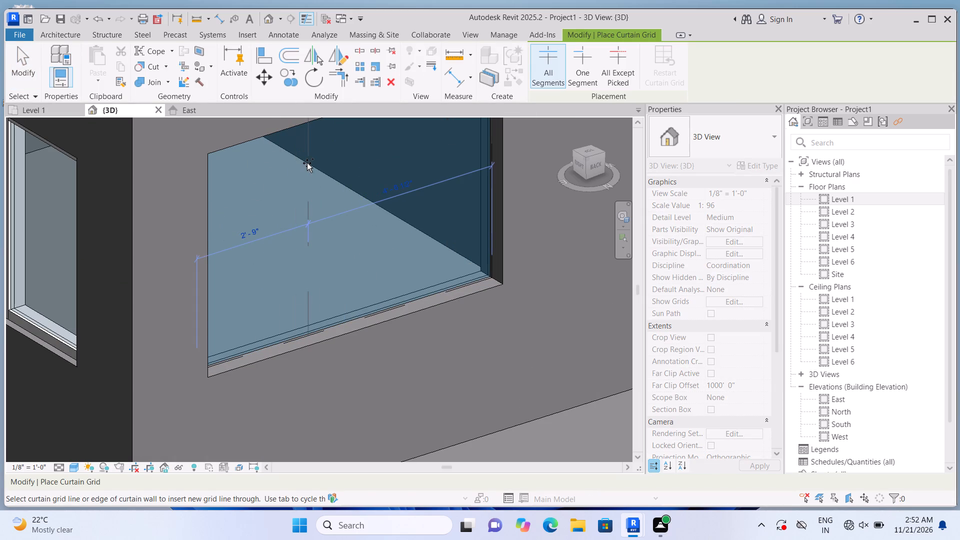
scroll(301, 273, down, 5)
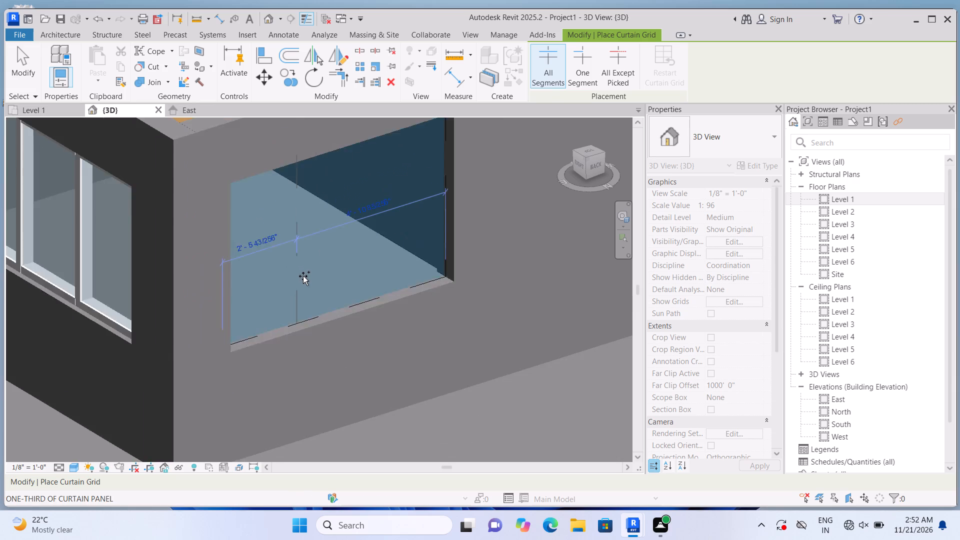
scroll(357, 255, up, 4)
scroll(382, 217, up, 3)
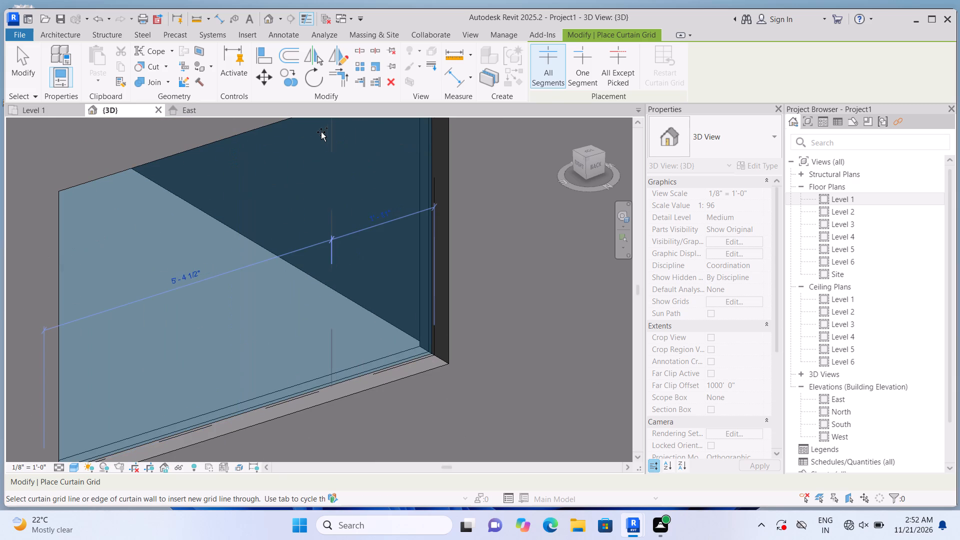
scroll(320, 138, up, 3)
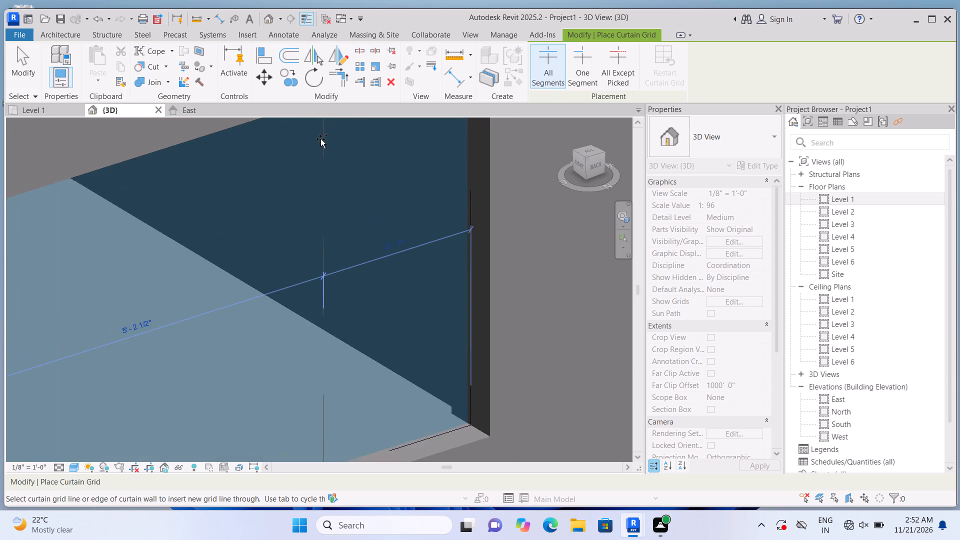
scroll(322, 139, down, 4)
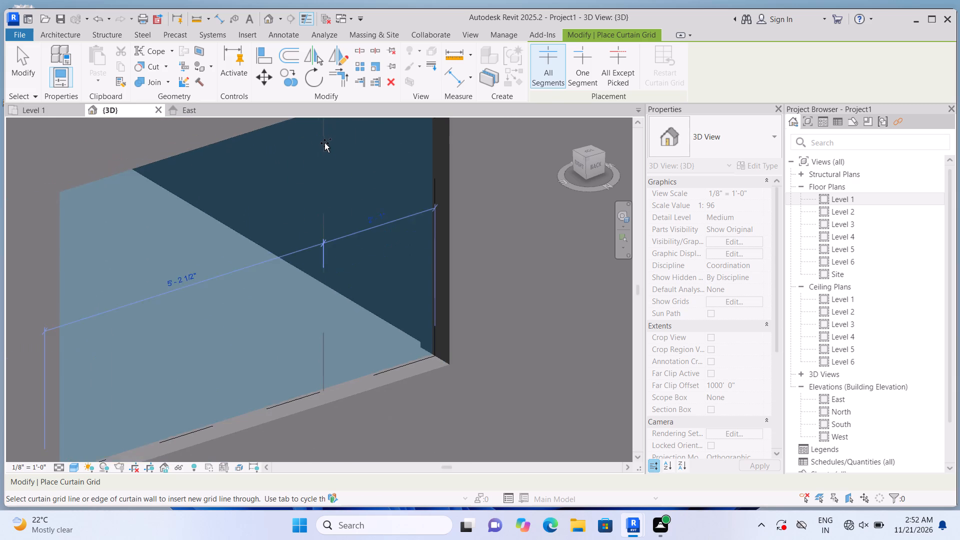
scroll(324, 143, down, 1)
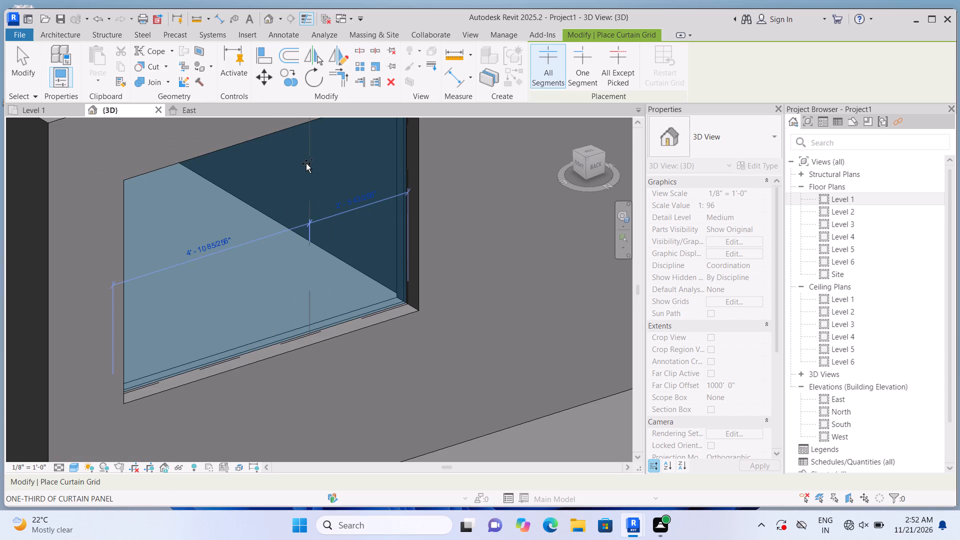
scroll(306, 163, up, 1)
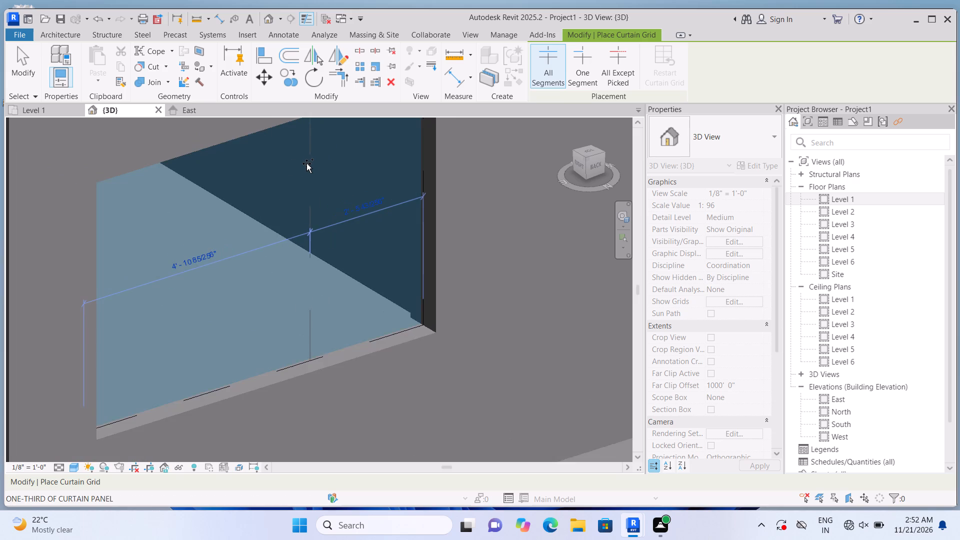
scroll(306, 163, up, 5)
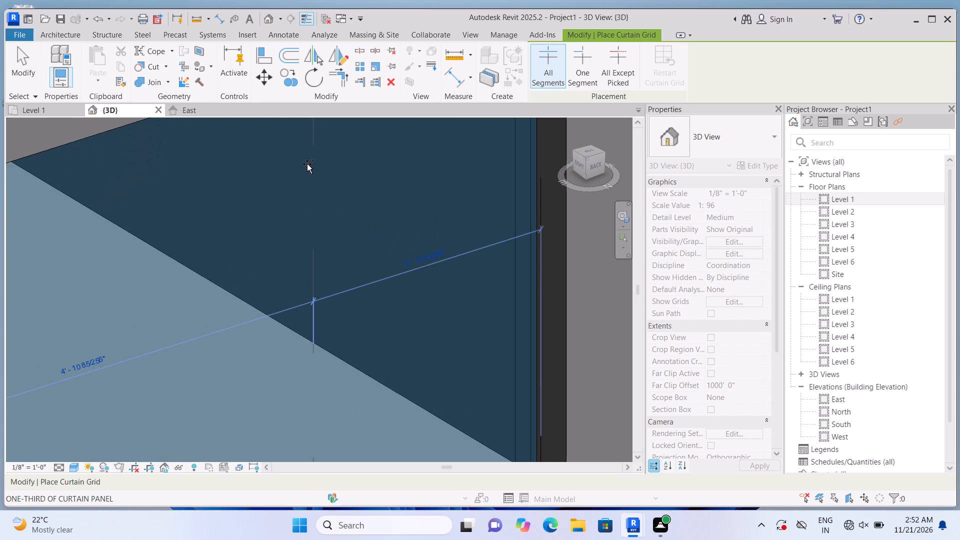
scroll(307, 165, up, 7)
scroll(308, 165, down, 3)
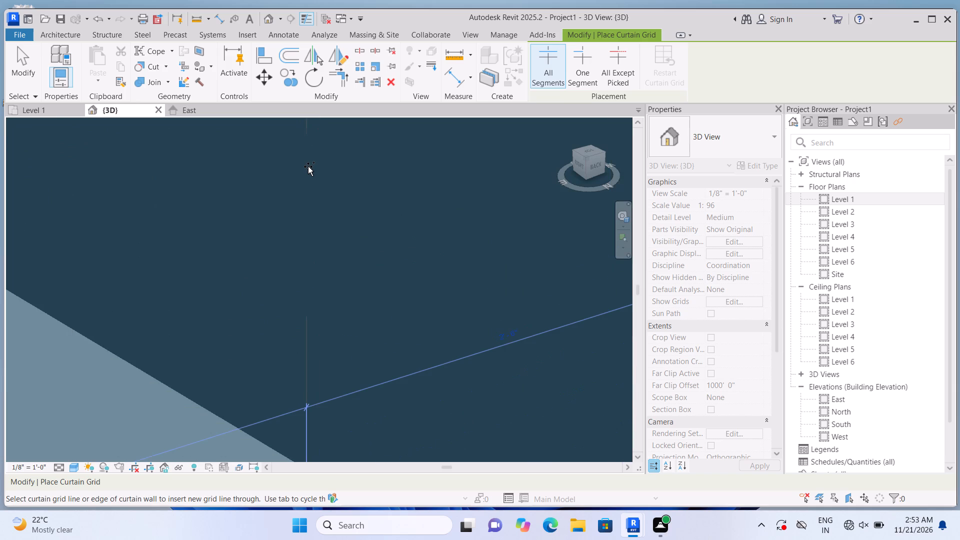
scroll(308, 166, down, 11)
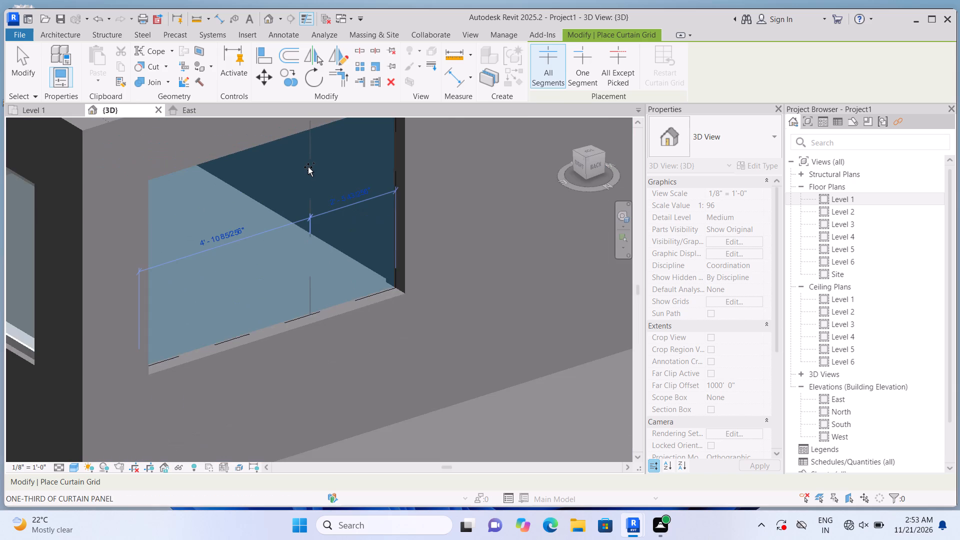
click(308, 167)
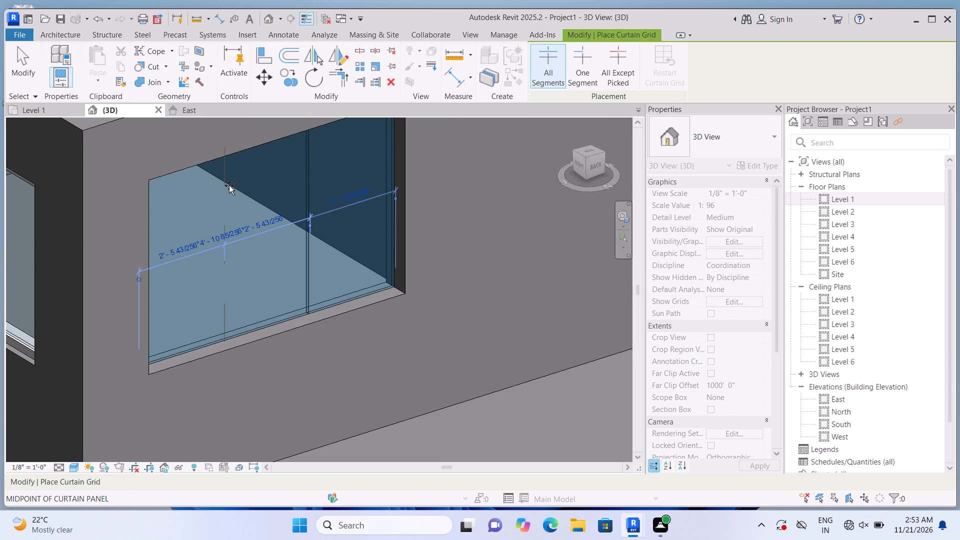
click(230, 185)
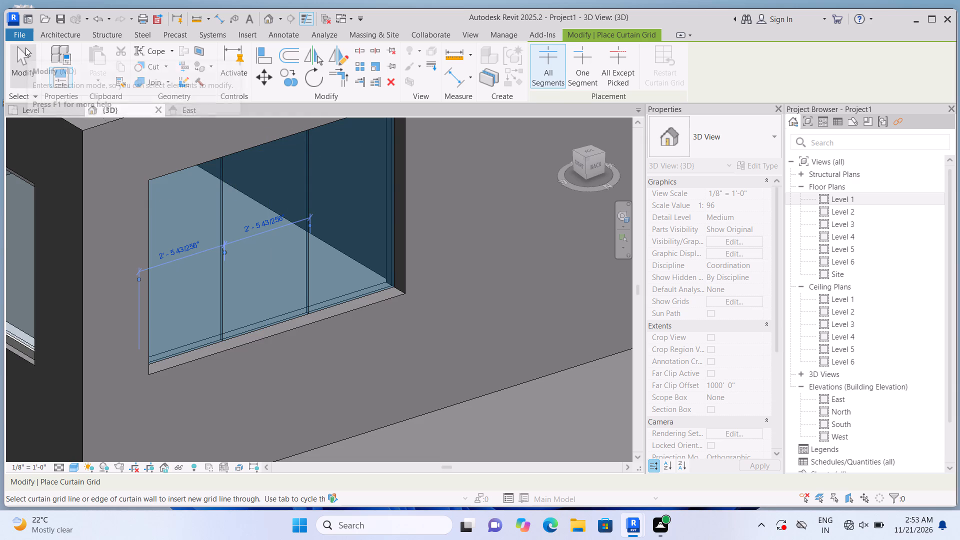
Place 2.5" x 5" rectangular mullions on both grid lines, both jambs, the head and the sill of this north window.
click(51, 35)
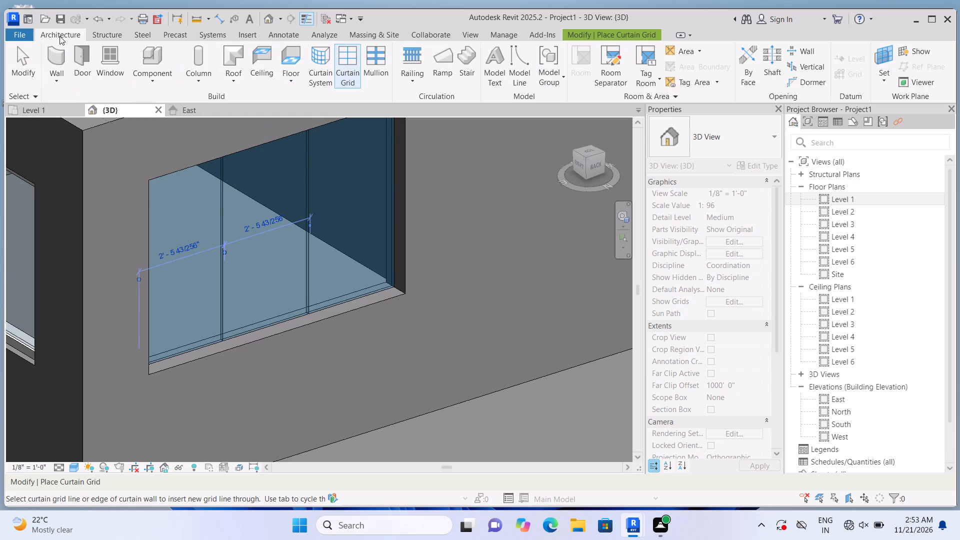
click(375, 67)
click(392, 156)
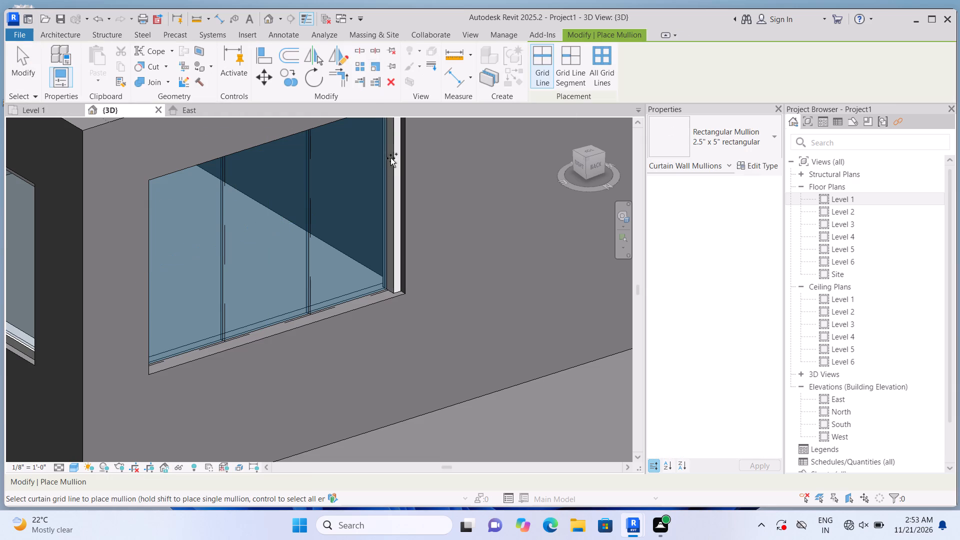
double_click(312, 209)
click(206, 259)
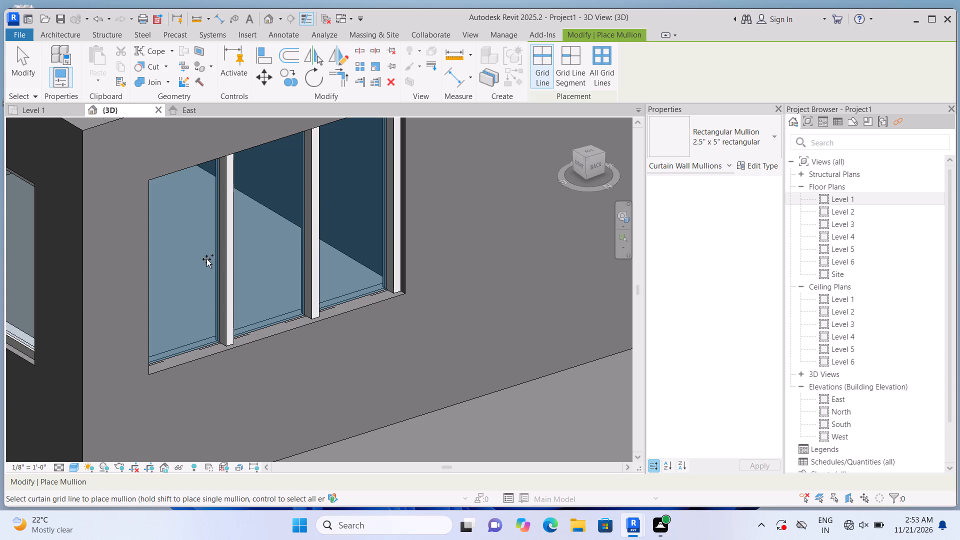
click(173, 271)
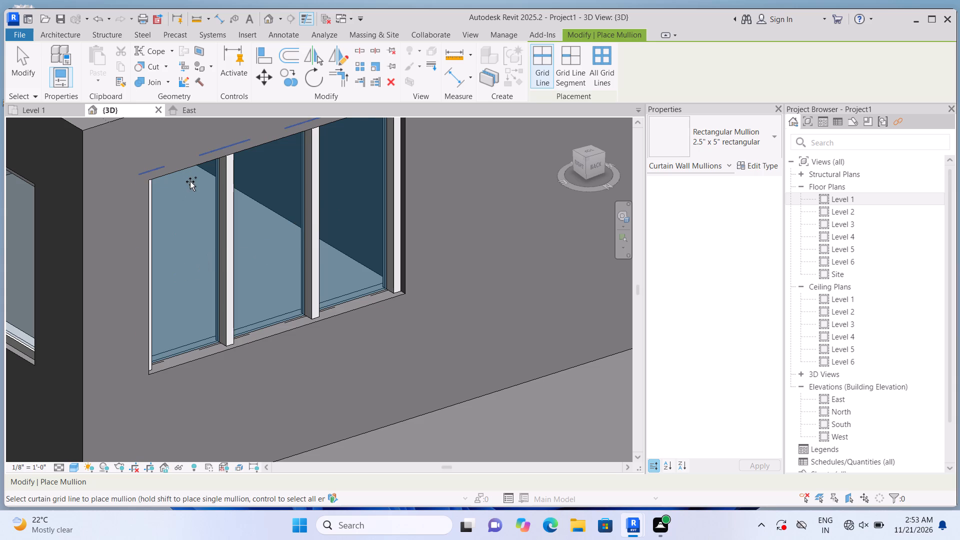
click(190, 181)
click(211, 339)
scroll(211, 338, down, 7)
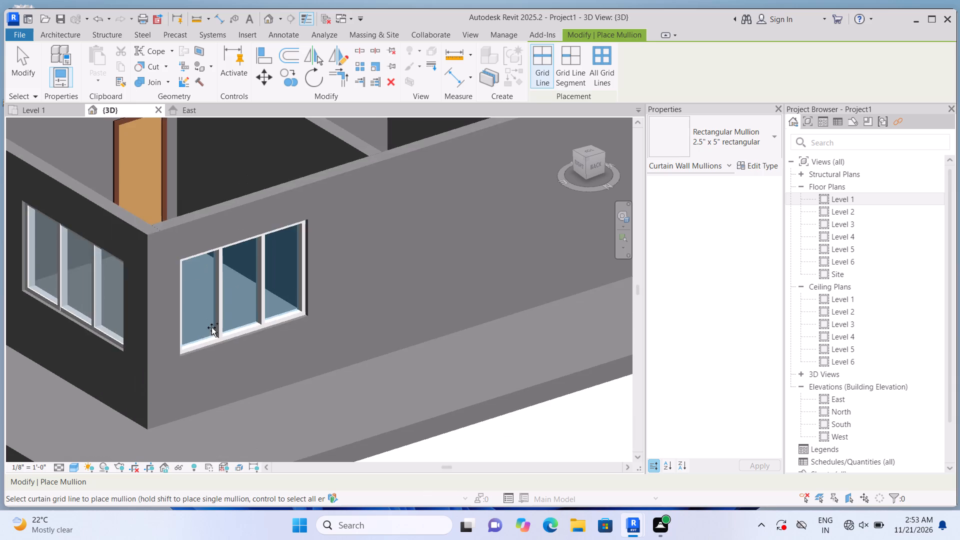
scroll(211, 327, down, 1)
key(Escape)
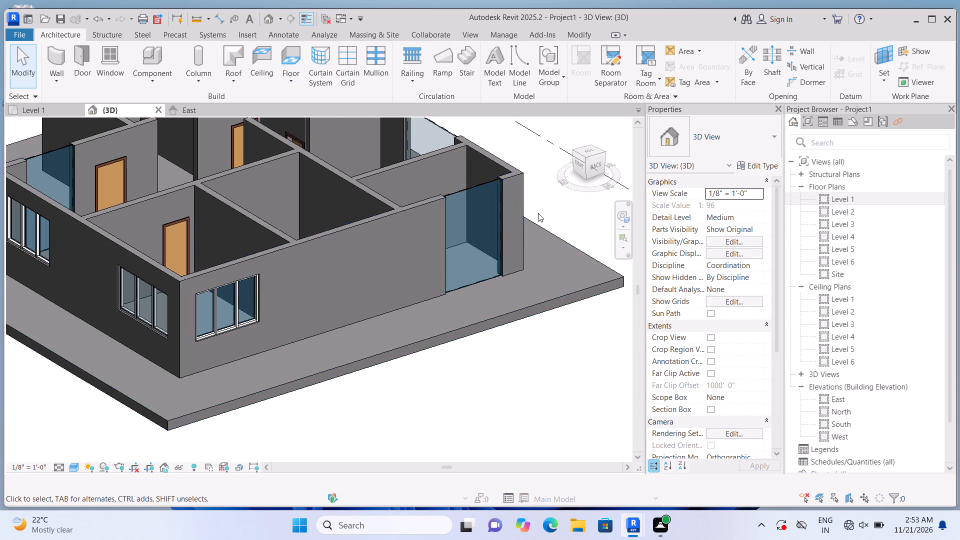
Raise the base of the full-height curtain wall at the north wall's west end to a base offset of about 3'-1 1/2".
scroll(538, 213, up, 4)
click(477, 223)
scroll(477, 233, down, 3)
scroll(462, 294, up, 3)
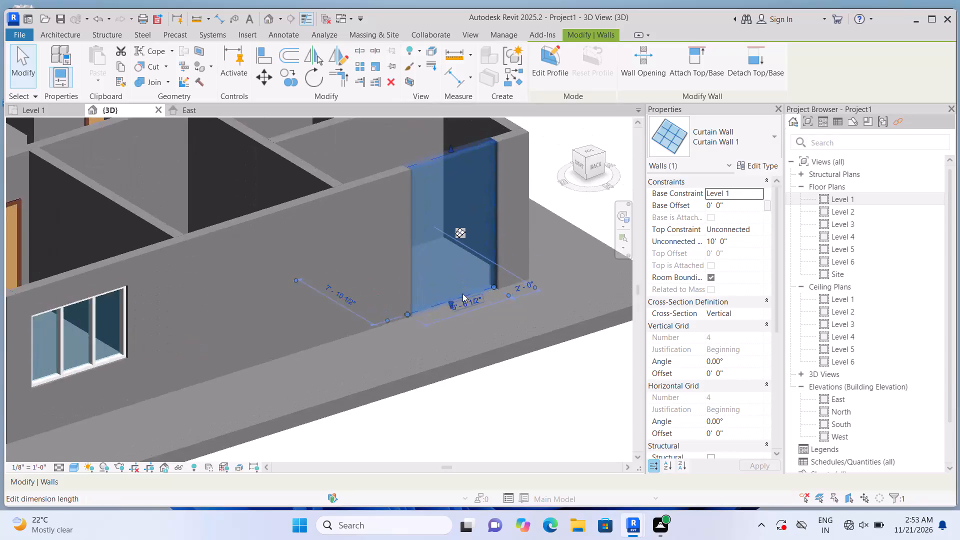
scroll(462, 293, up, 1)
scroll(458, 303, down, 1)
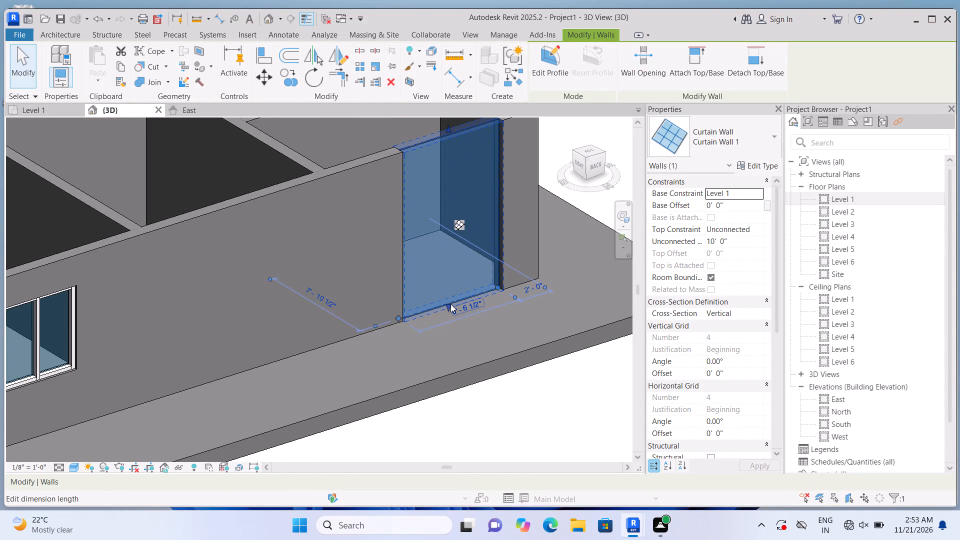
drag(445, 302, 439, 254)
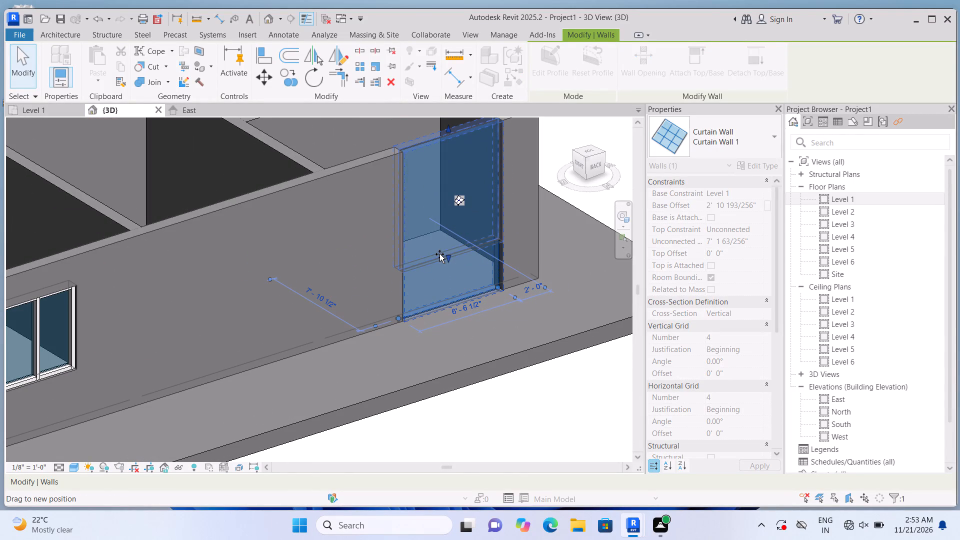
drag(439, 254, 439, 250)
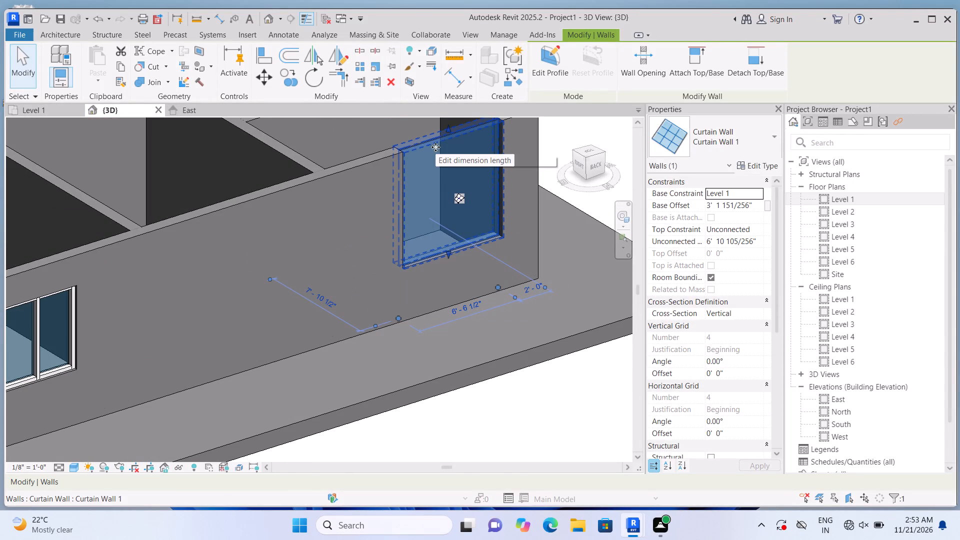
Lower the top of the same northwest curtain wall to an unconnected height of about 5'-1", leaving solid wall above it.
drag(446, 127, 451, 140)
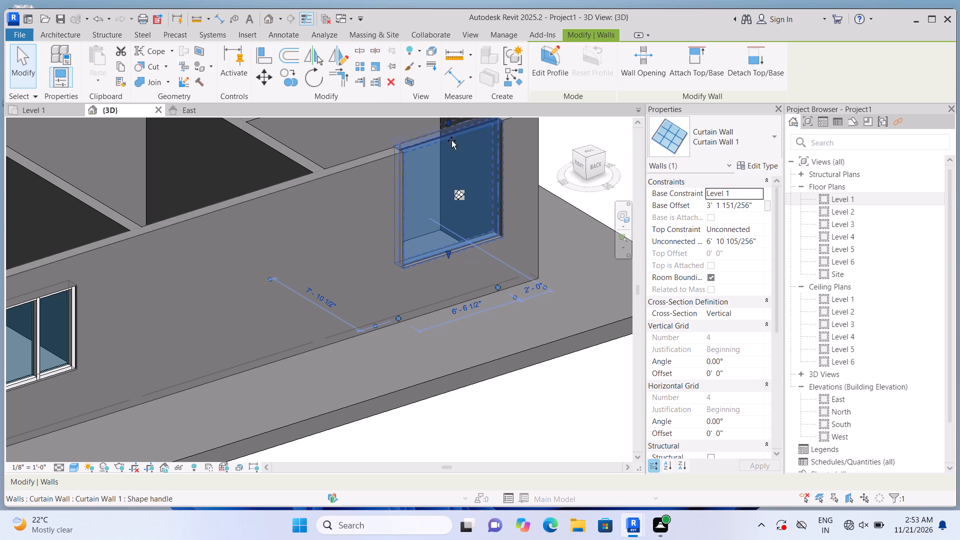
drag(451, 140, 457, 163)
scroll(456, 181, down, 2)
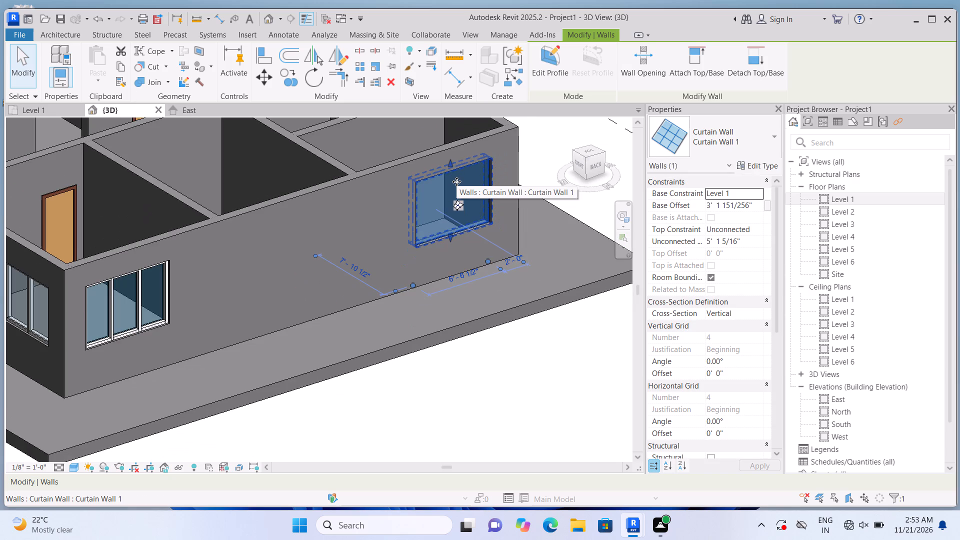
scroll(457, 182, up, 3)
click(509, 405)
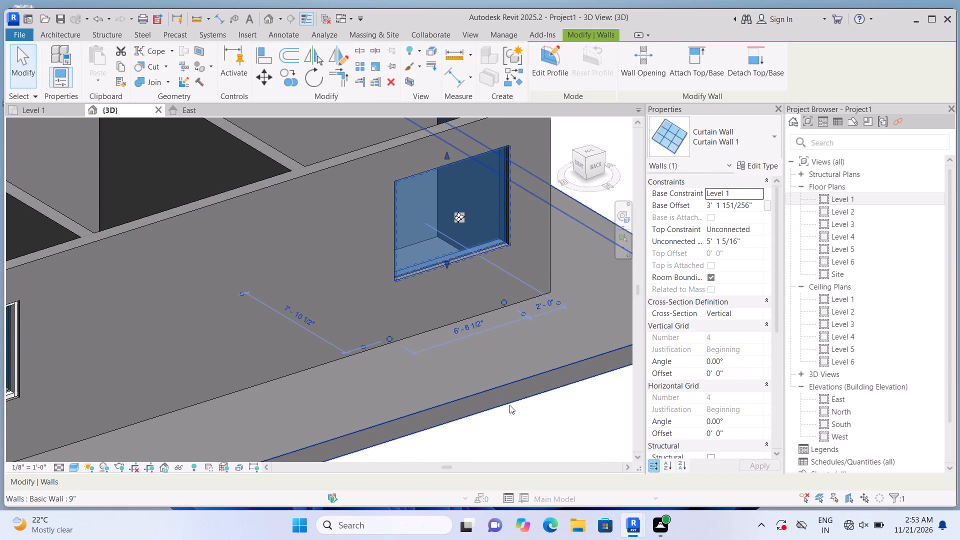
scroll(509, 401, down, 2)
click(514, 420)
scroll(513, 416, down, 2)
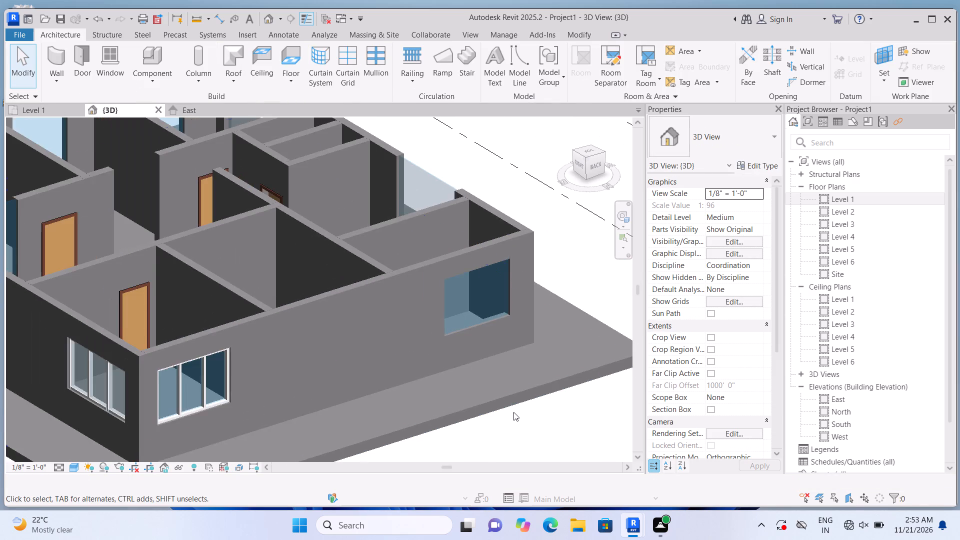
Add two vertical curtain grid lines to the north wall's west-end window, the first about 2'-5" from its east jamb.
scroll(521, 347, up, 4)
scroll(514, 289, up, 3)
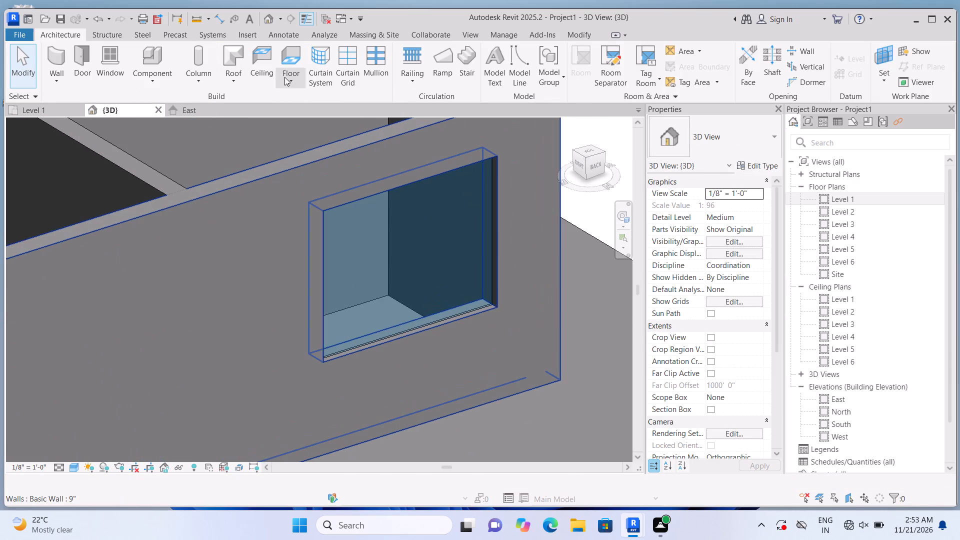
click(342, 69)
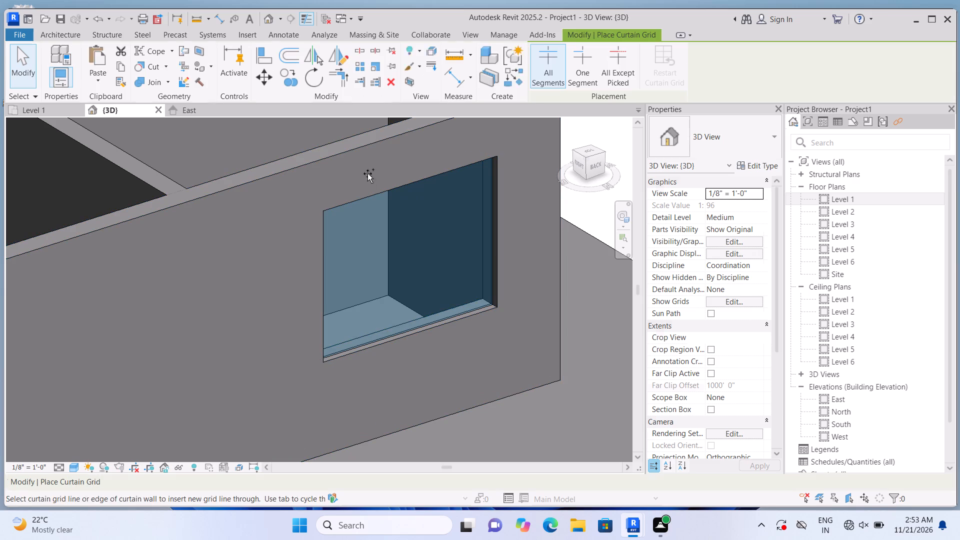
scroll(372, 183, up, 4)
click(382, 217)
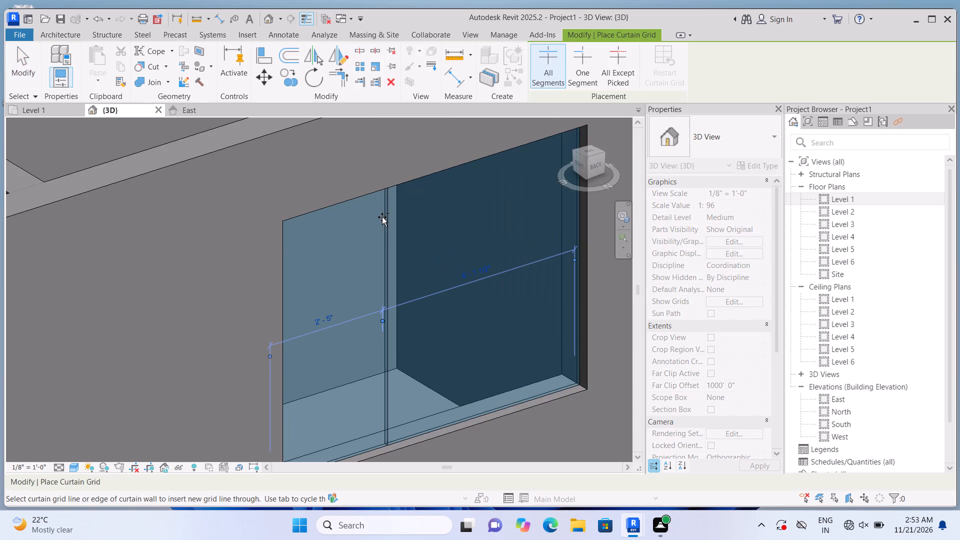
scroll(481, 194, up, 5)
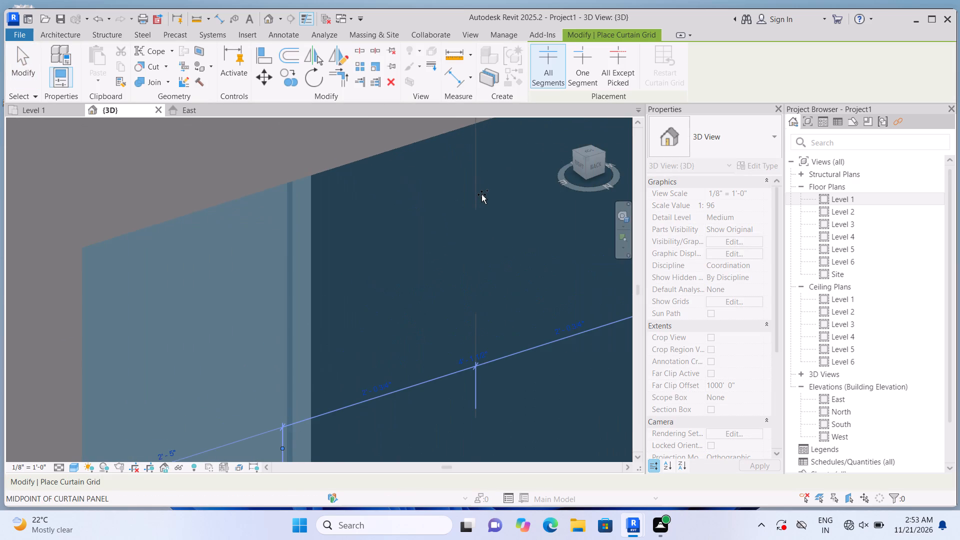
scroll(481, 194, down, 7)
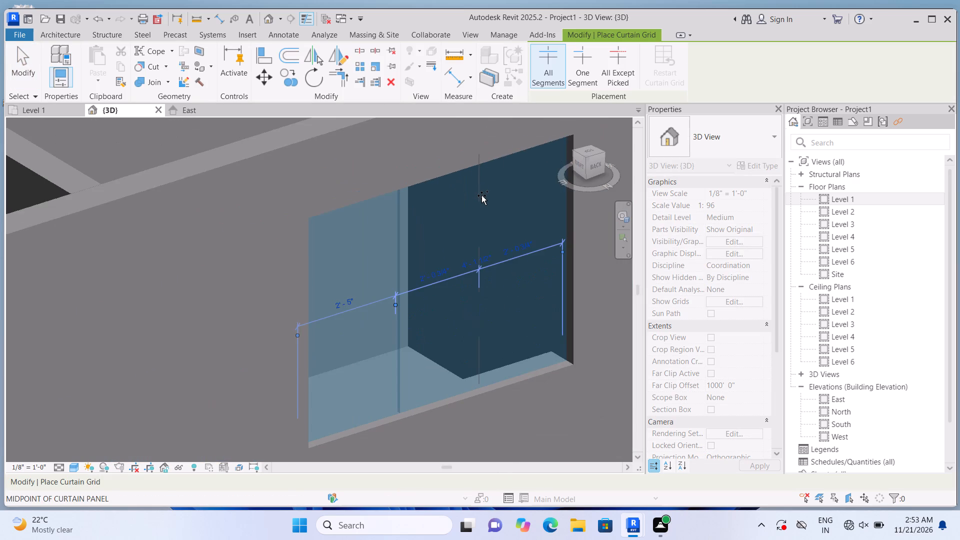
scroll(481, 195, up, 3)
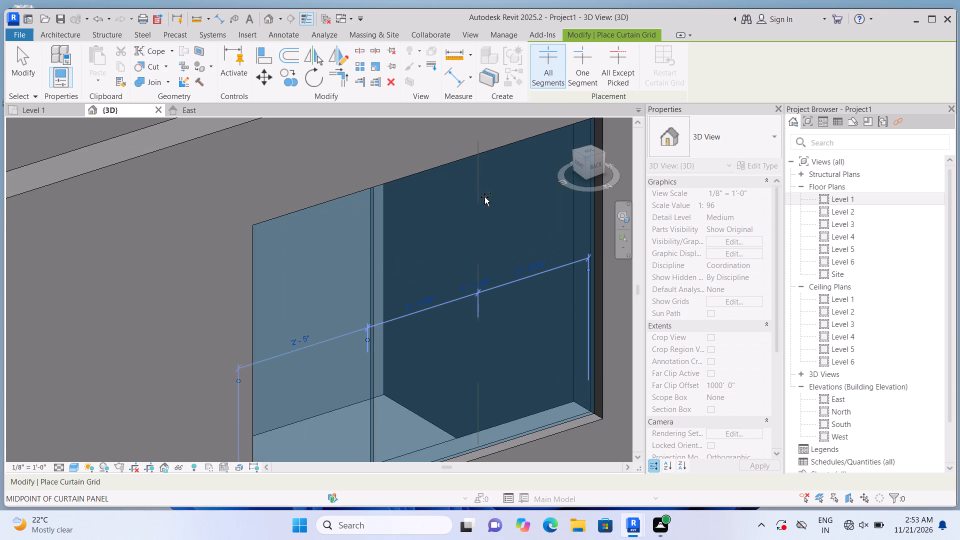
scroll(484, 198, up, 3)
scroll(485, 200, down, 3)
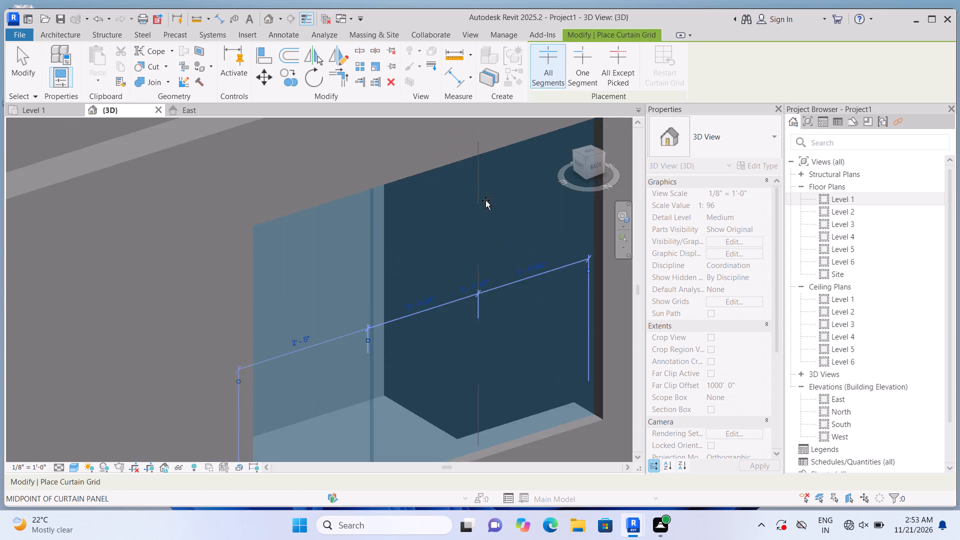
scroll(485, 200, down, 4)
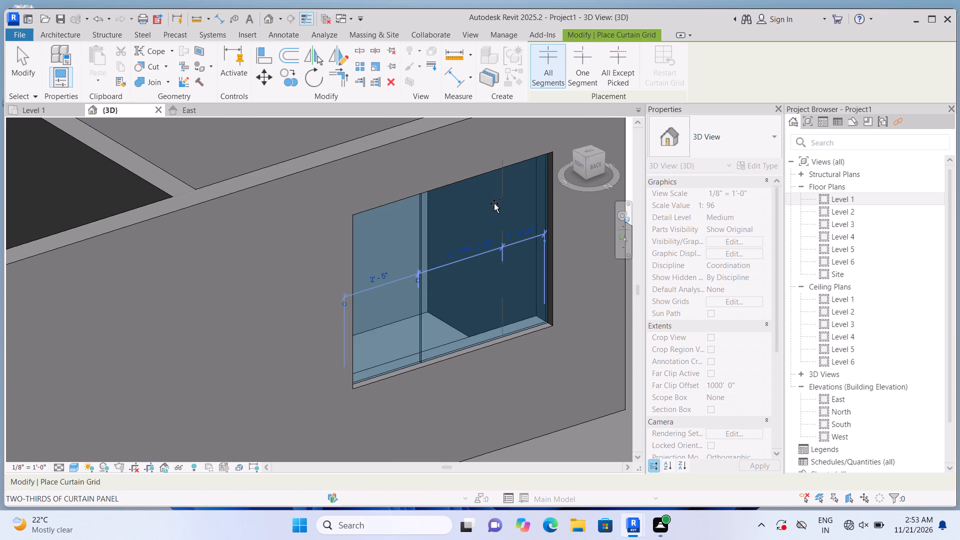
scroll(488, 206, up, 6)
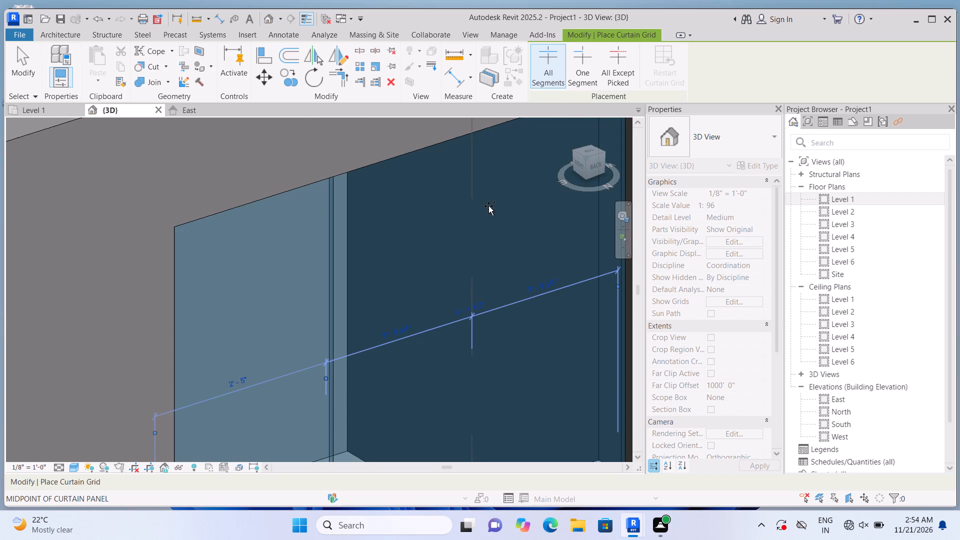
scroll(488, 206, up, 3)
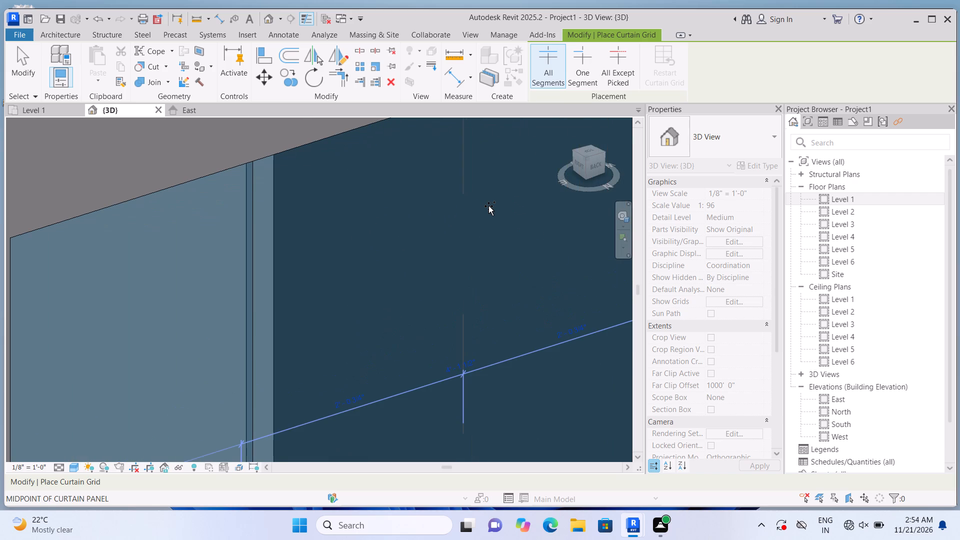
scroll(492, 206, down, 6)
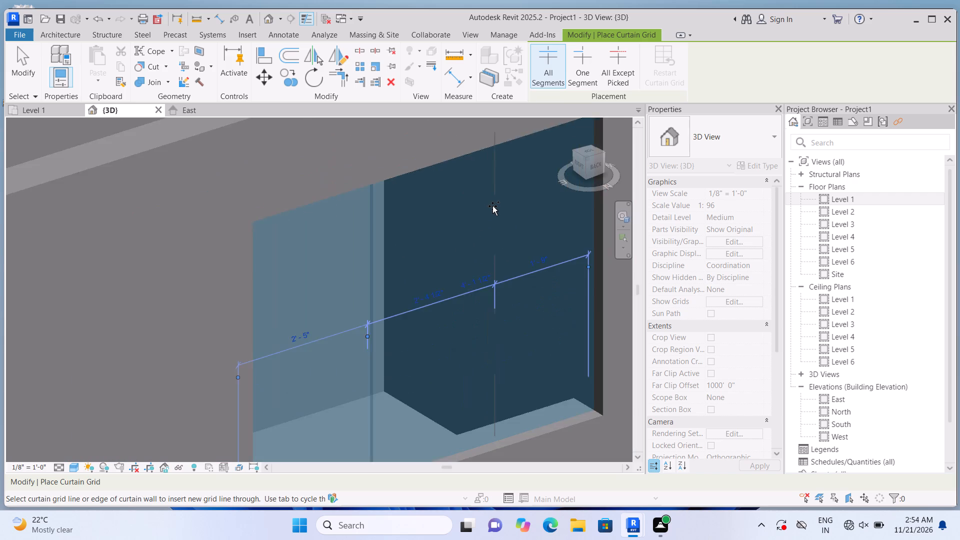
scroll(492, 206, down, 3)
click(492, 206)
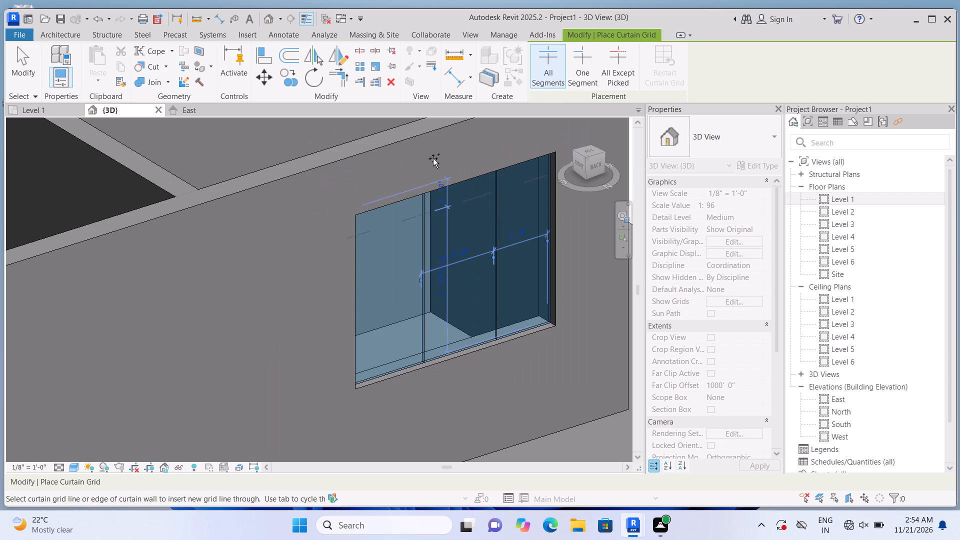
Place 2.5" x 5" rectangular mullions on both grid lines, both jambs, the head and the sill of this northwest window.
click(69, 36)
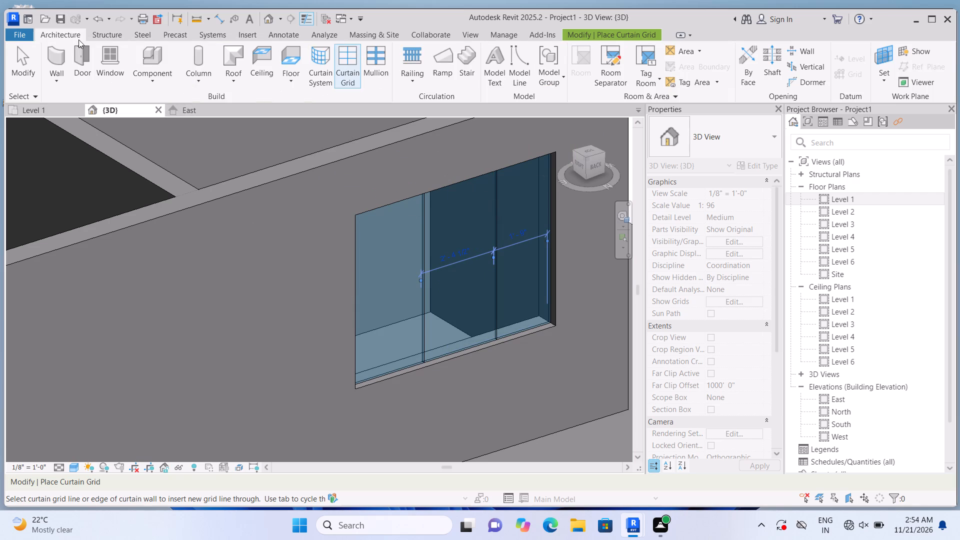
click(370, 79)
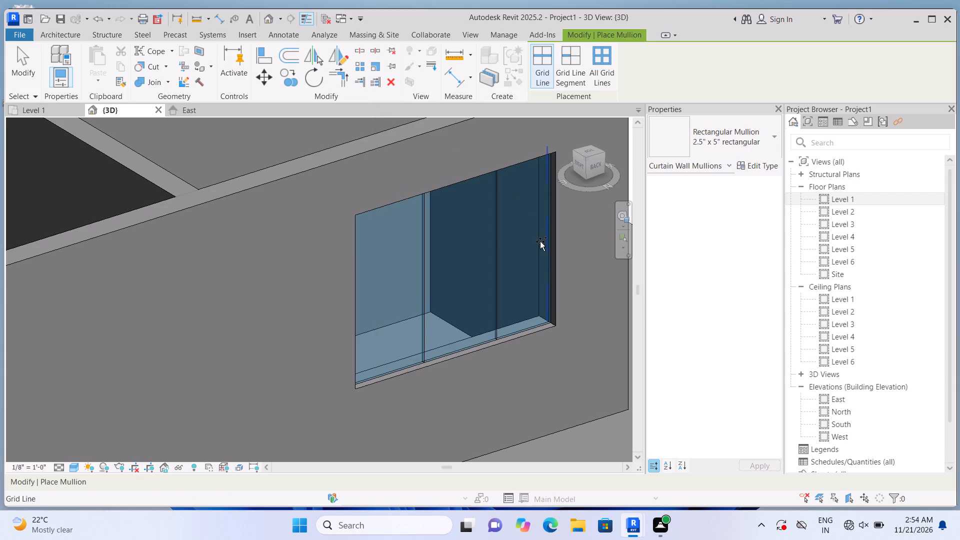
click(537, 248)
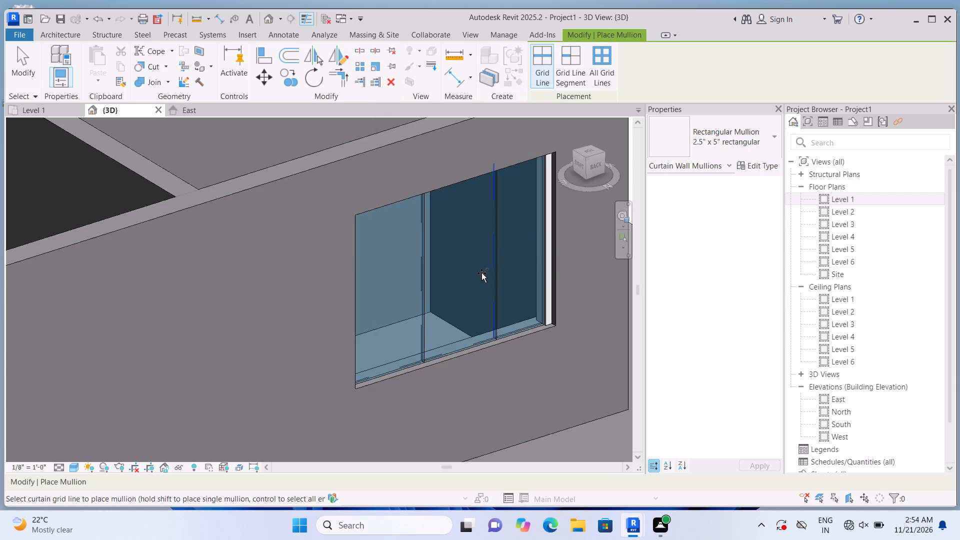
click(494, 267)
click(416, 304)
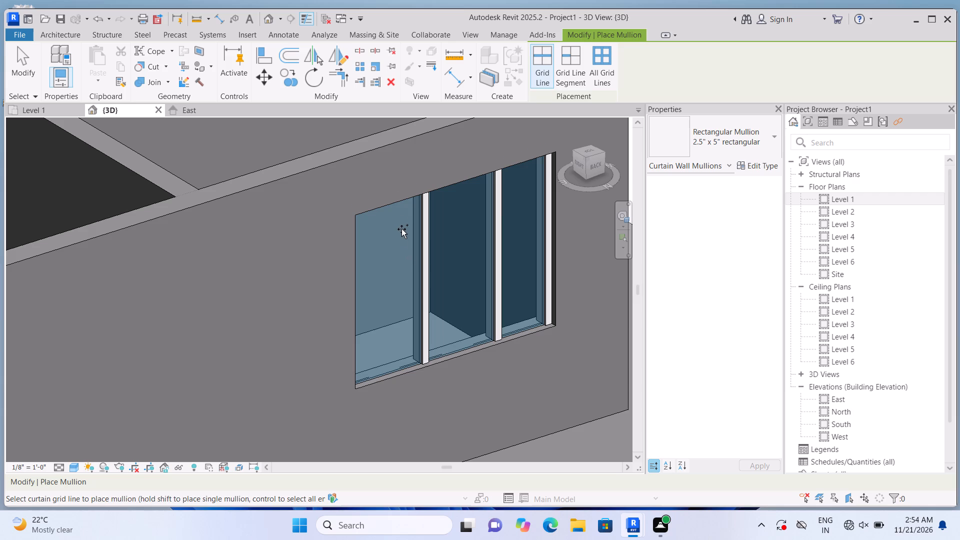
click(398, 218)
click(414, 367)
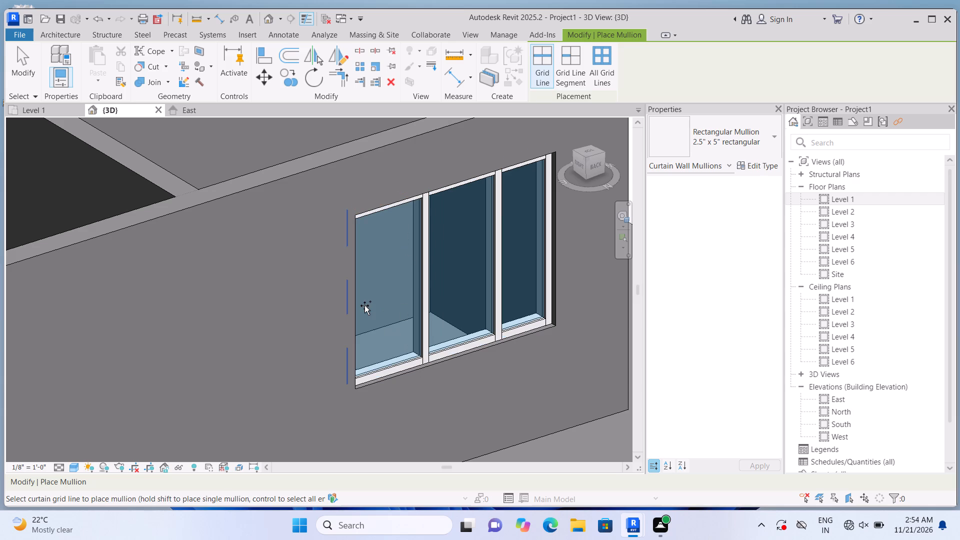
click(364, 305)
scroll(375, 315, down, 9)
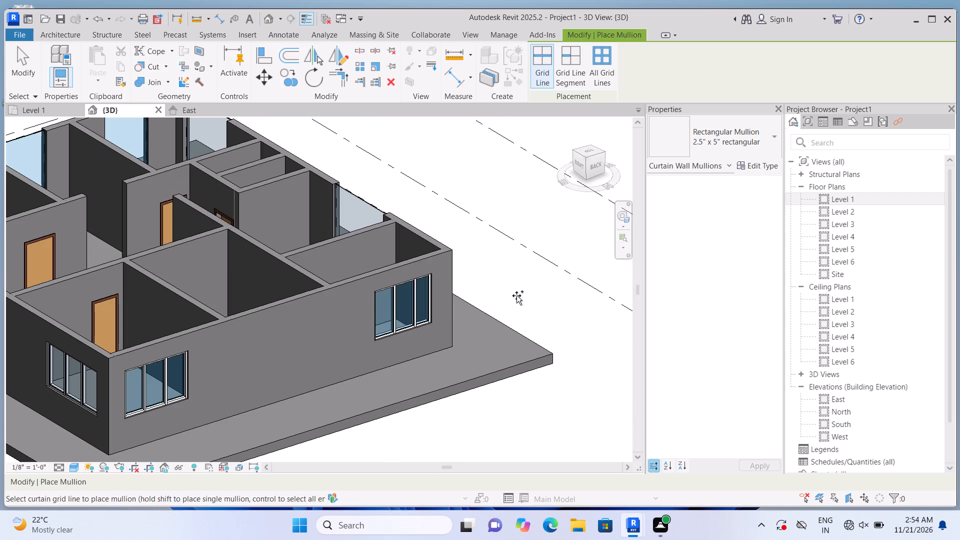
key(Escape)
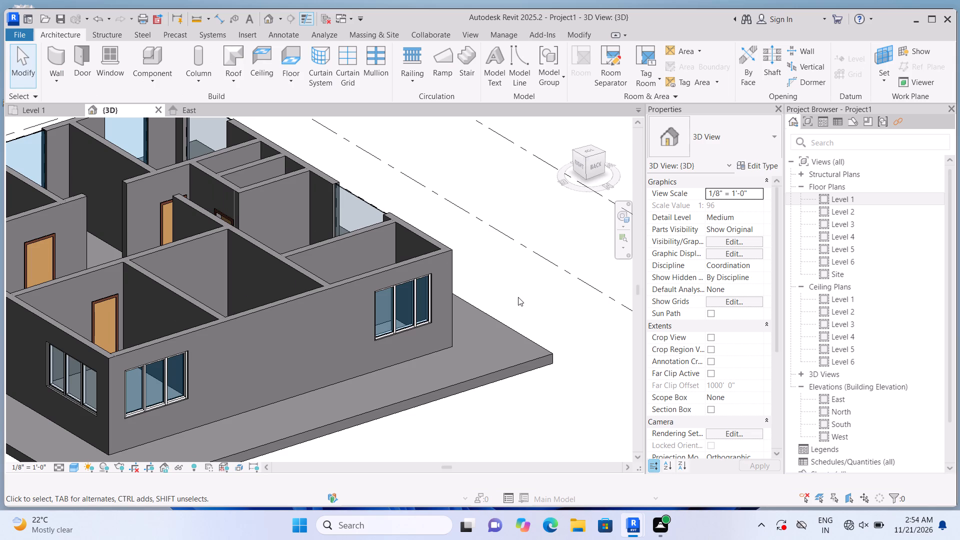
Raise the base of the full-height curtain wall at the west wall's north end to a base offset of about 2'-9 1/2".
scroll(552, 317, down, 3)
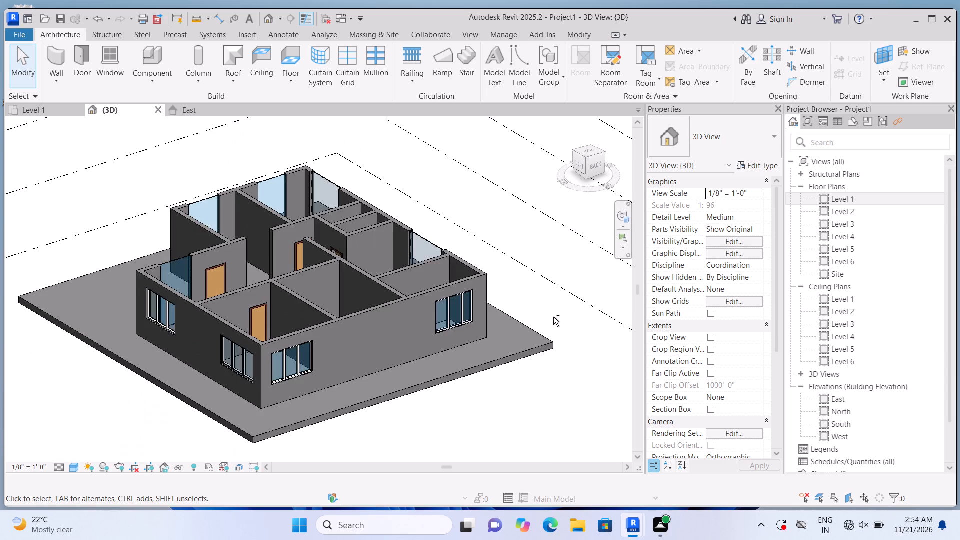
shift+middle_drag(548, 316, 419, 336)
scroll(419, 326, down, 2)
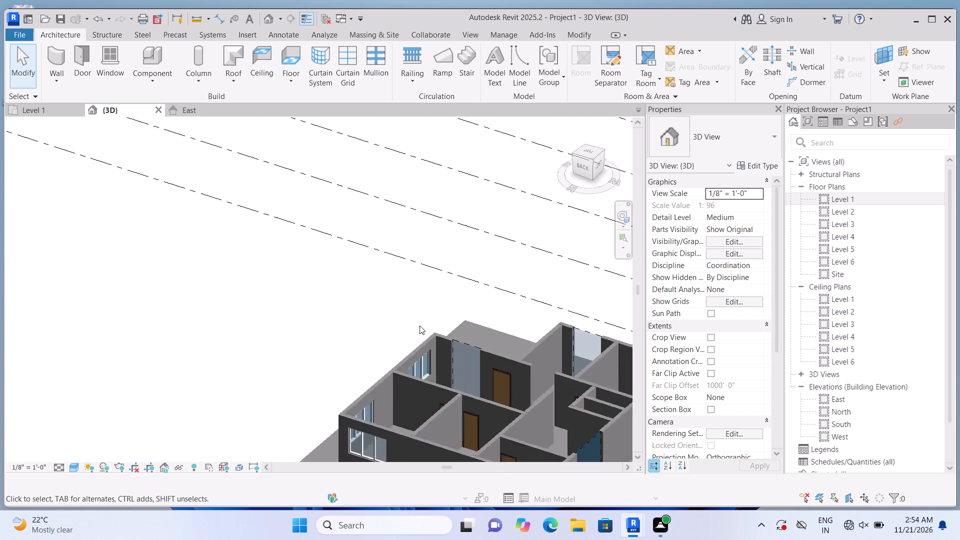
scroll(419, 325, down, 5)
shift+middle_drag(515, 437, 465, 429)
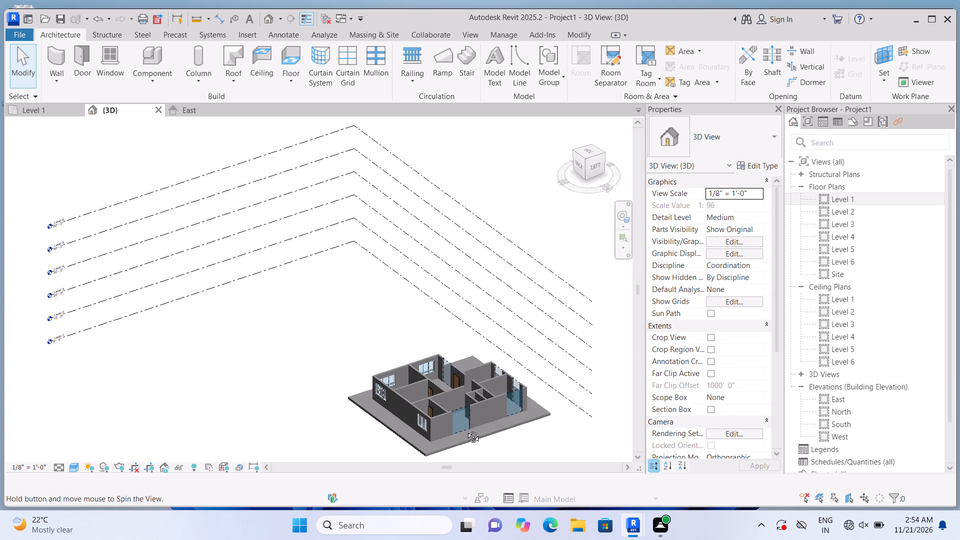
shift+middle_drag(465, 429, 467, 379)
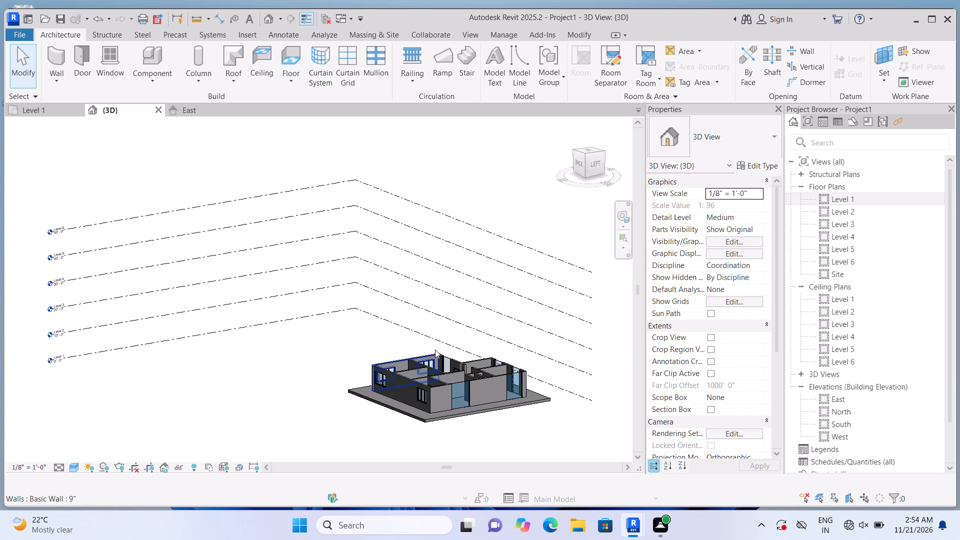
scroll(487, 436, up, 11)
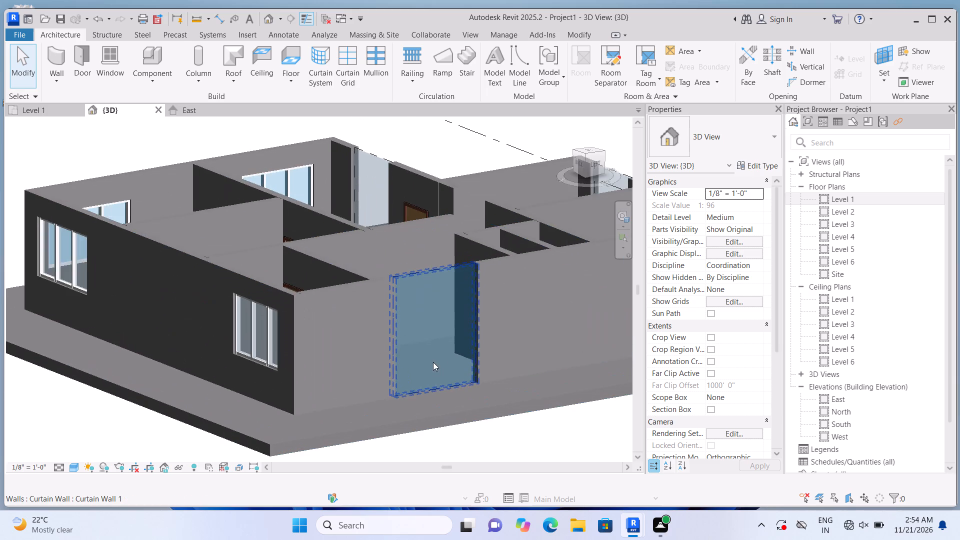
click(433, 362)
scroll(443, 377, up, 6)
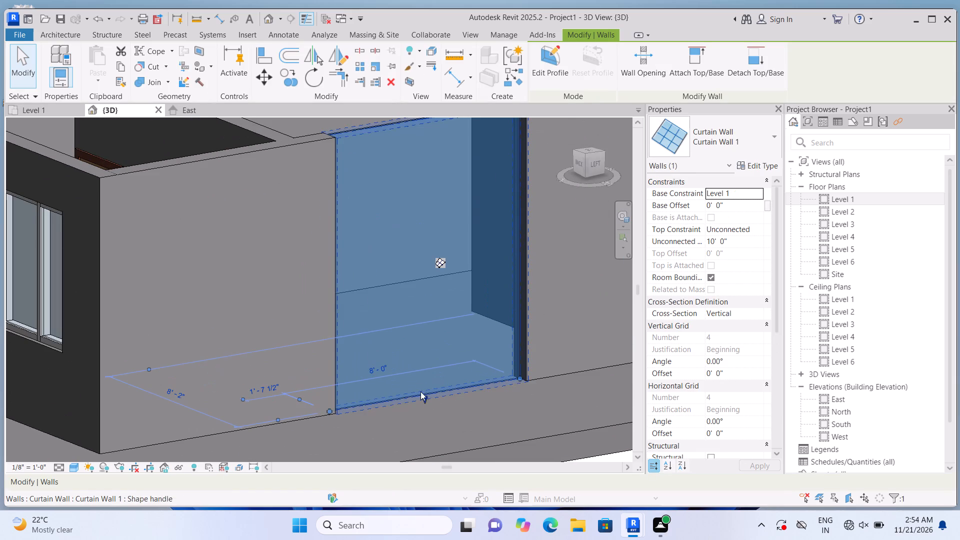
drag(424, 395, 426, 347)
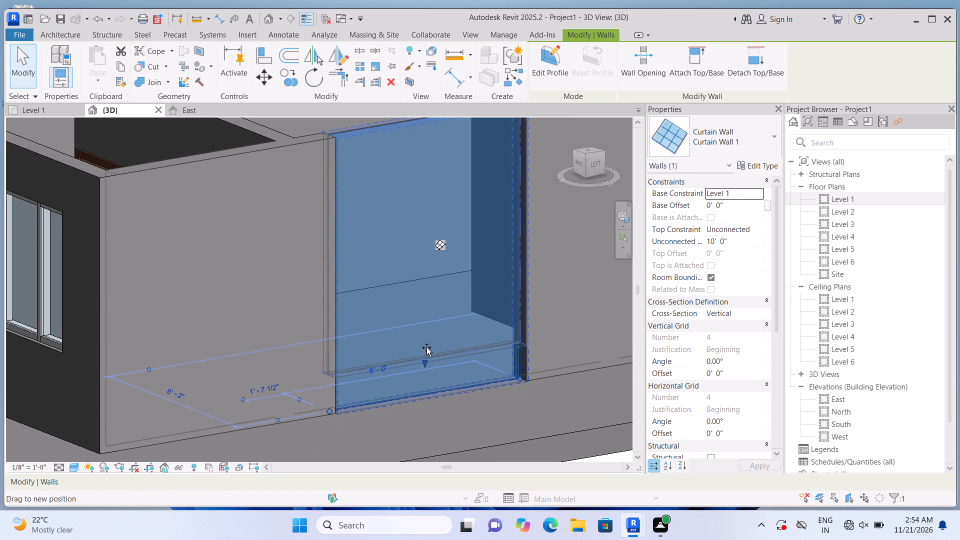
drag(426, 347, 435, 318)
Lower the top of this west curtain wall to an unconnected height of about 5'-7", leaving solid wall above it.
scroll(435, 320, down, 2)
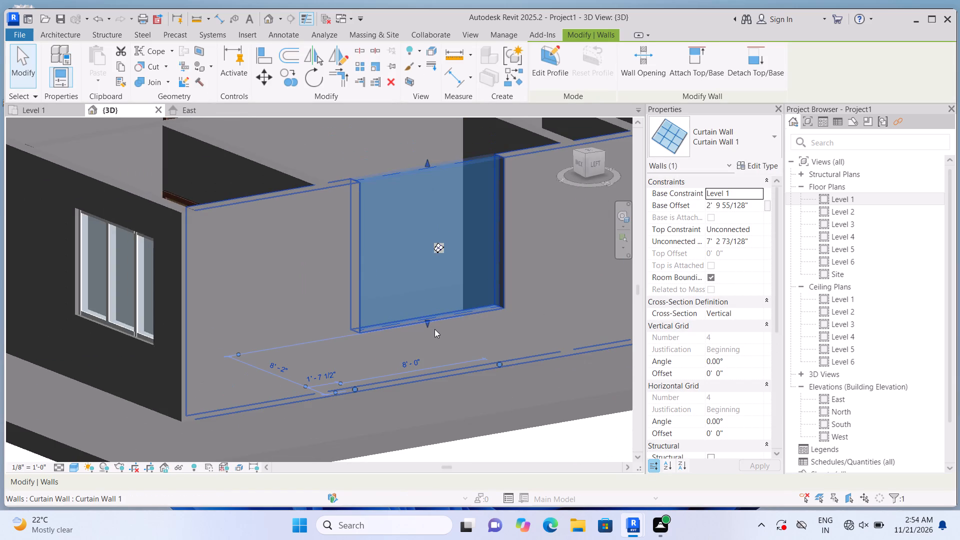
scroll(437, 252, up, 3)
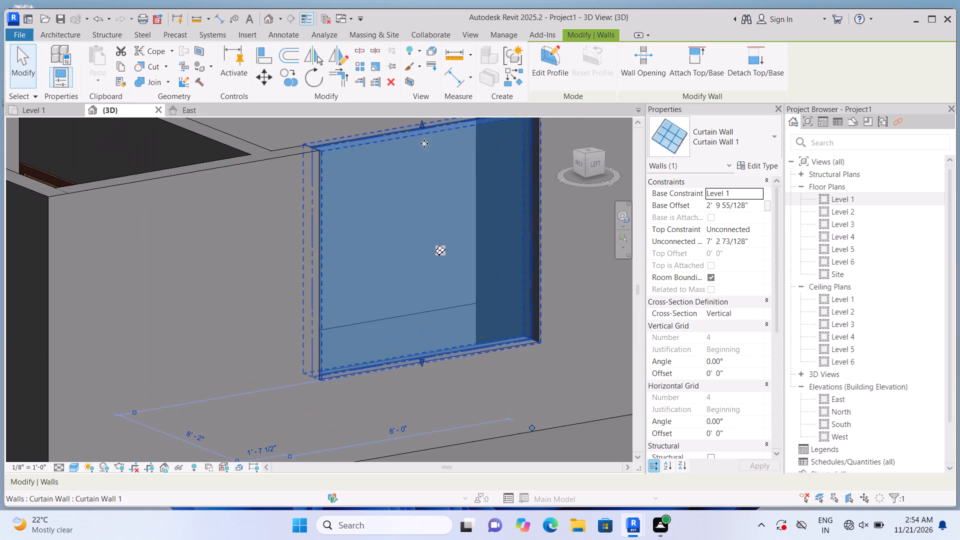
drag(421, 123, 437, 172)
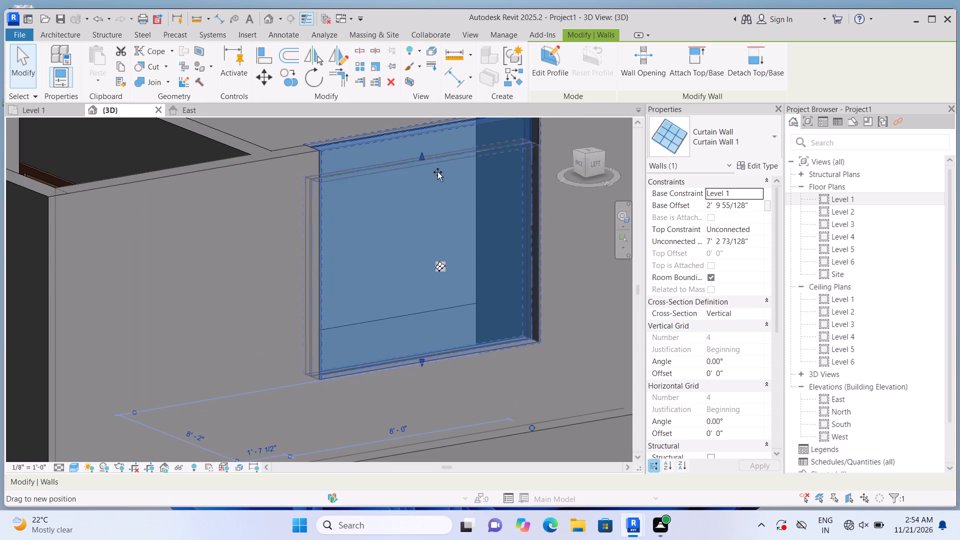
drag(437, 172, 442, 180)
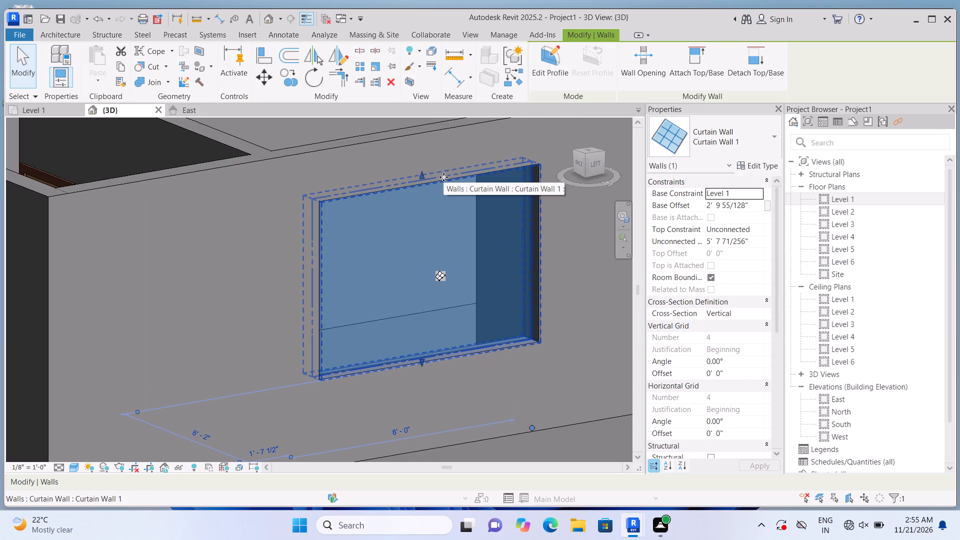
scroll(442, 230, down, 3)
scroll(480, 216, down, 1)
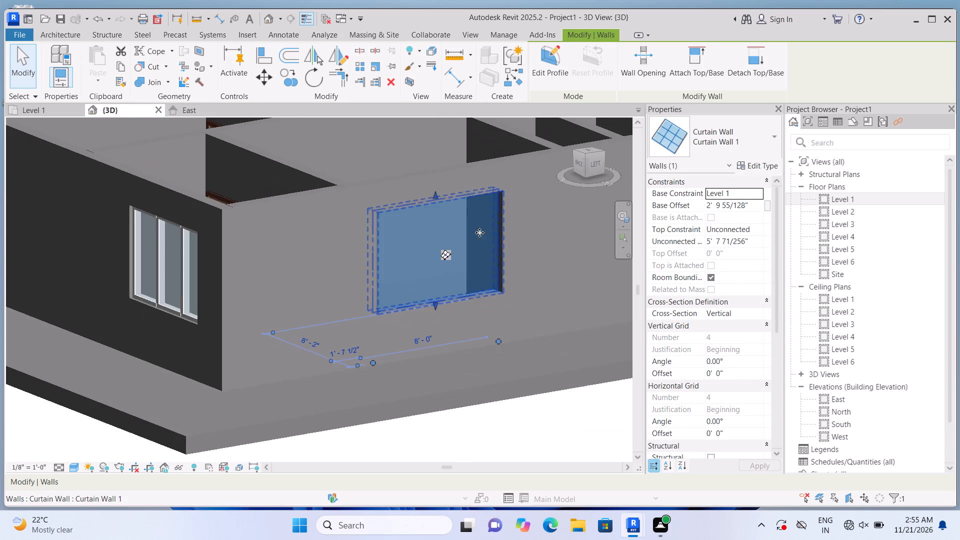
click(532, 455)
Add two vertical curtain grid lines about 2'-8" apart to this west window, plus a horizontal one about 6" below its head.
scroll(544, 223, up, 2)
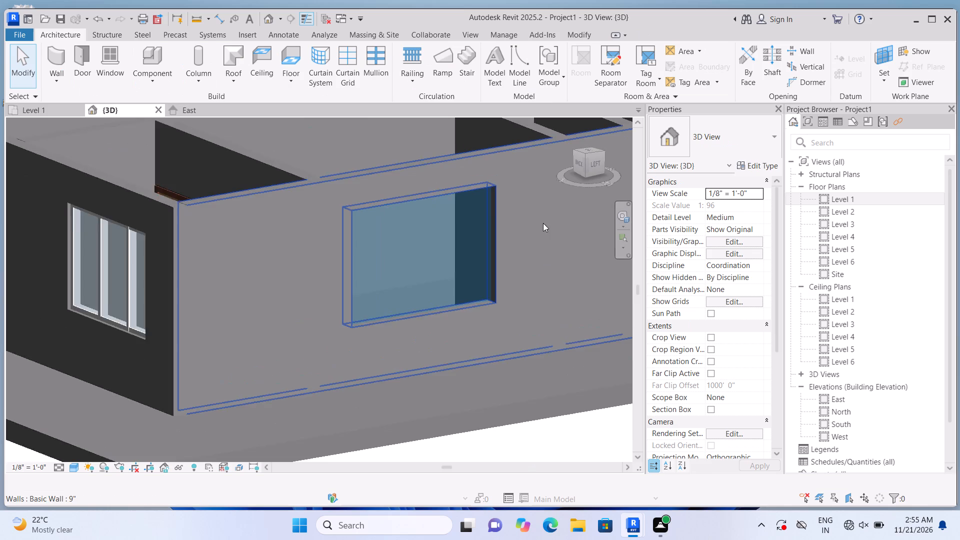
scroll(543, 223, up, 1)
click(342, 66)
scroll(356, 192, up, 3)
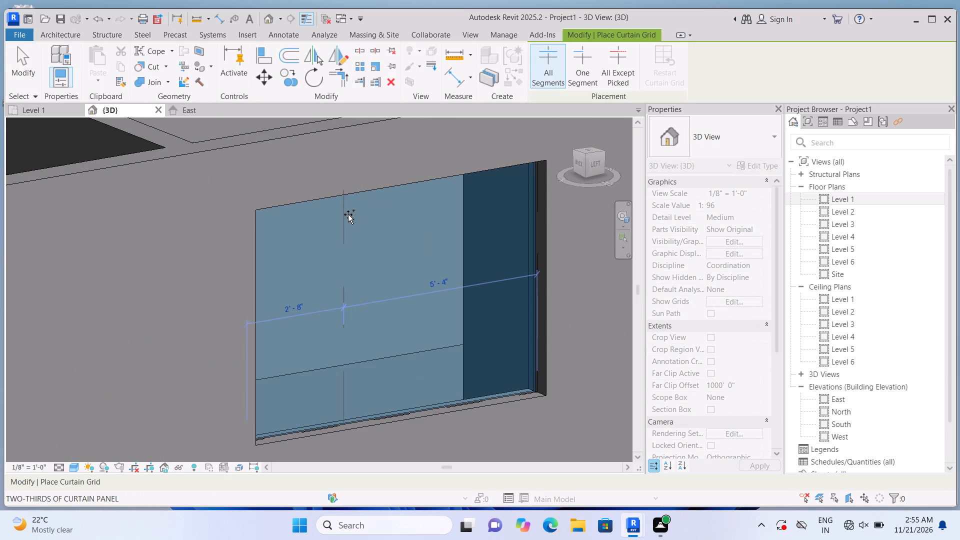
click(348, 214)
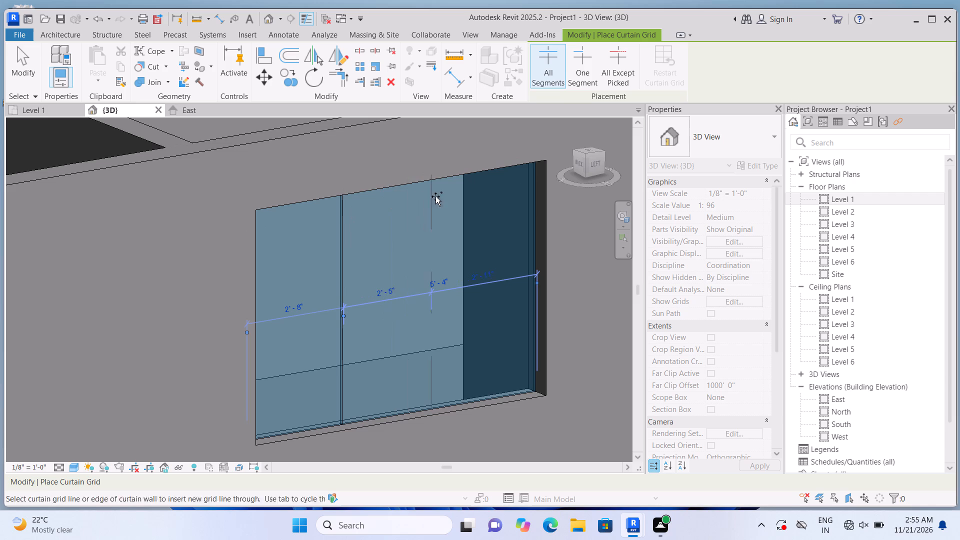
double_click(448, 194)
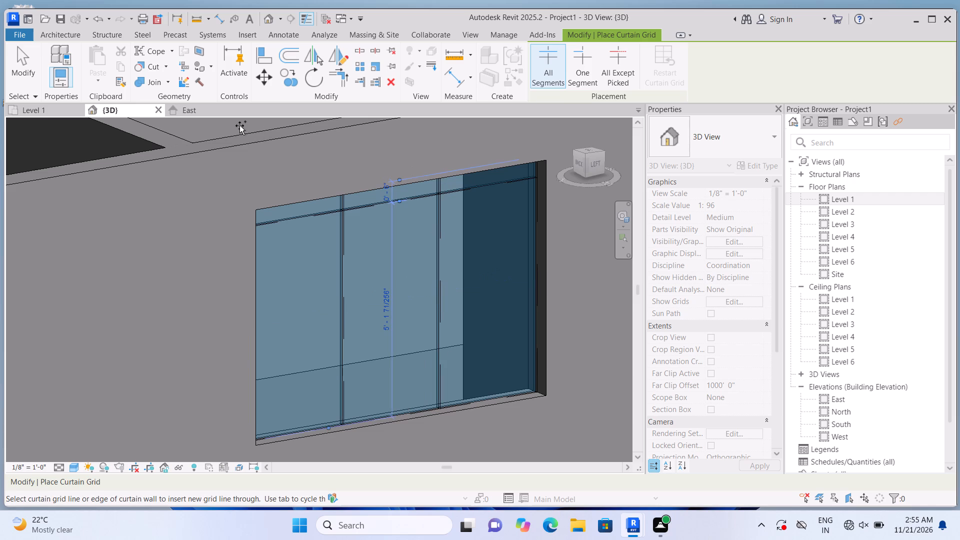
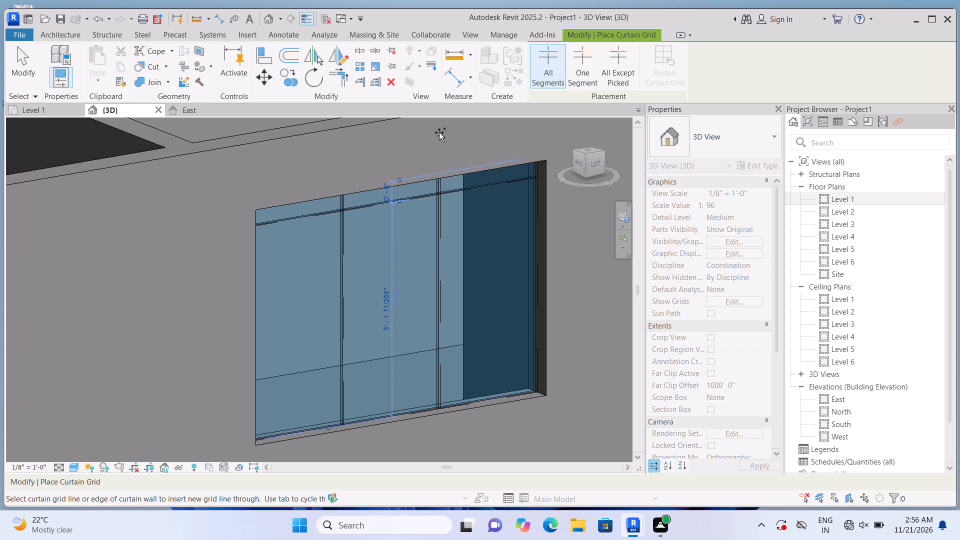
Delete the horizontal curtain grid line about 6" below the head of the west wall's north window.
key(grave)
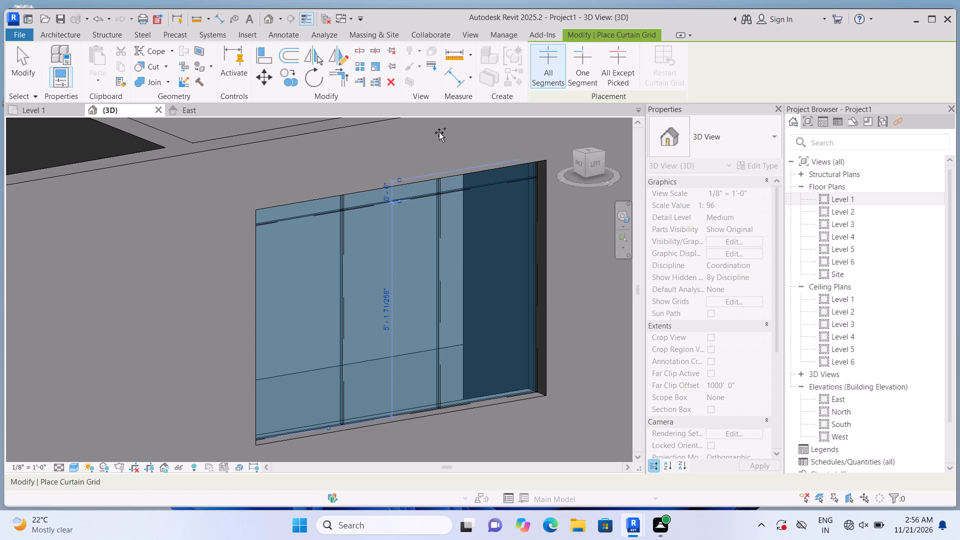
key(grave)
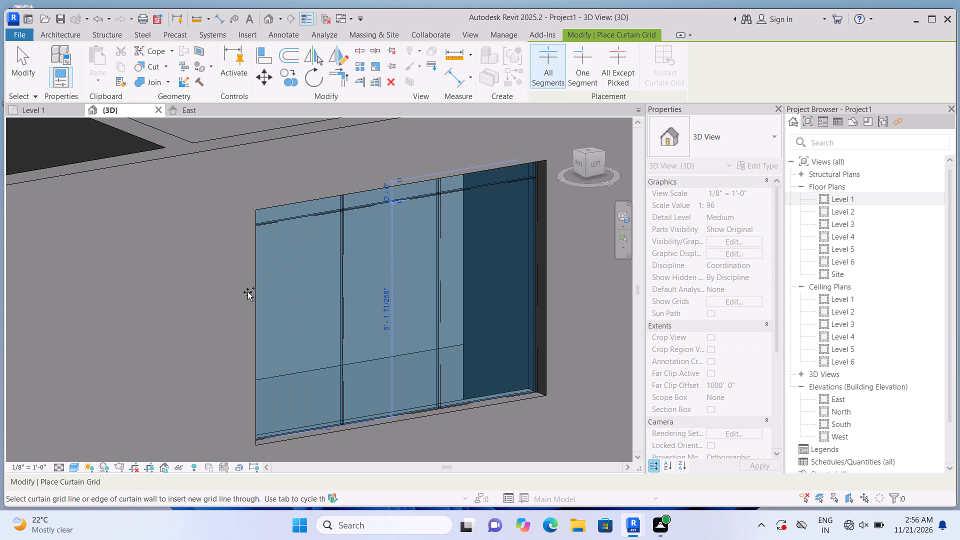
key(Escape)
key(Escape)
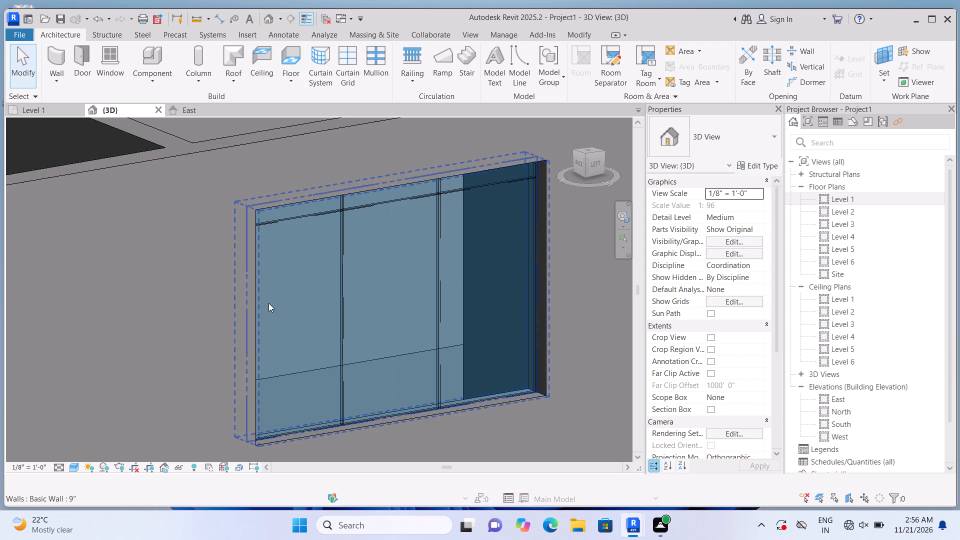
scroll(387, 208, up, 4)
click(386, 201)
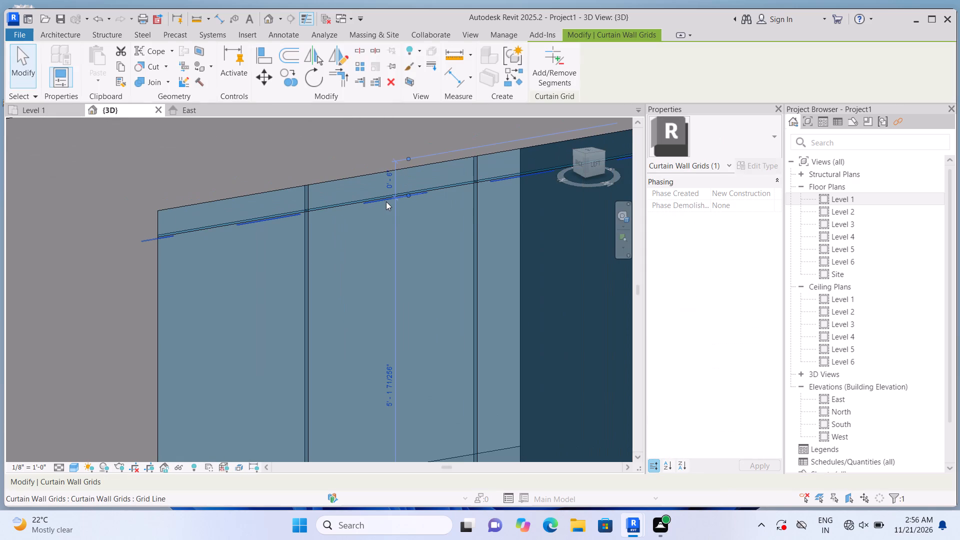
key(Delete)
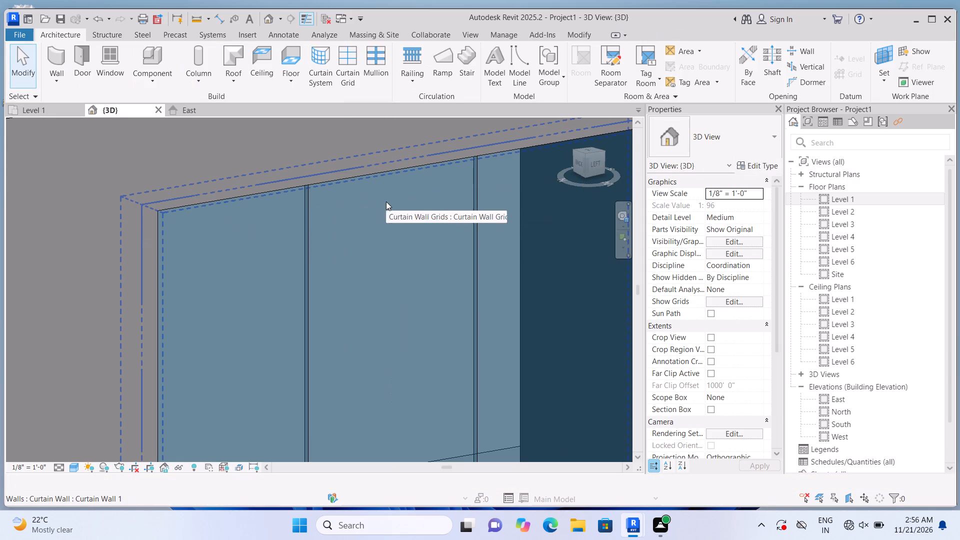
Place 2.5" x 5" rectangular mullions on this window's head, sill, both jambs and both vertical grid lines.
scroll(381, 234, down, 6)
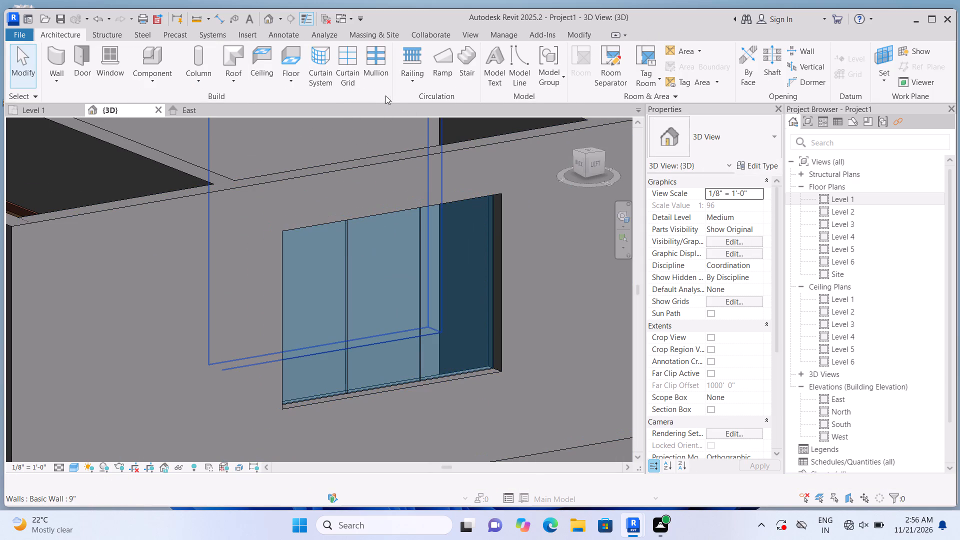
click(377, 66)
scroll(373, 161, up, 2)
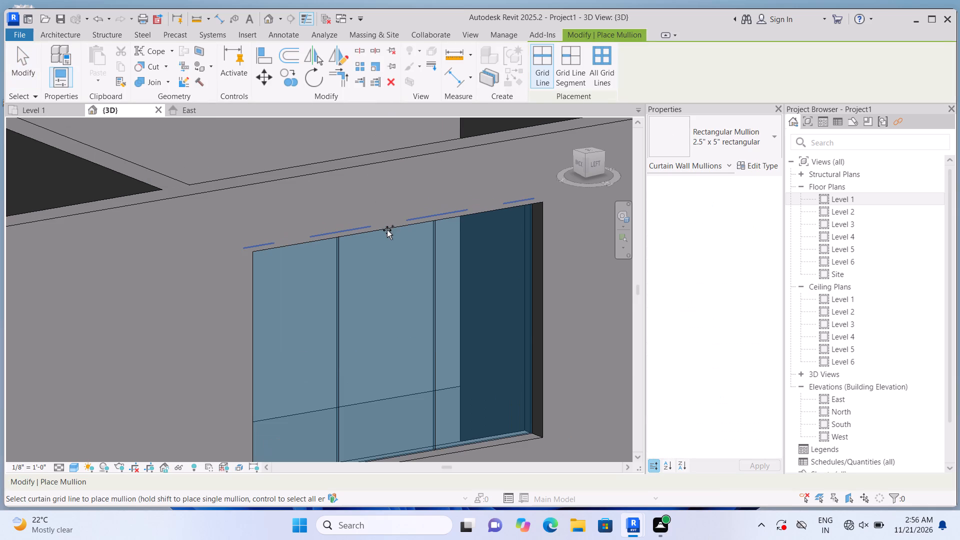
click(387, 230)
click(351, 287)
scroll(348, 273, down, 3)
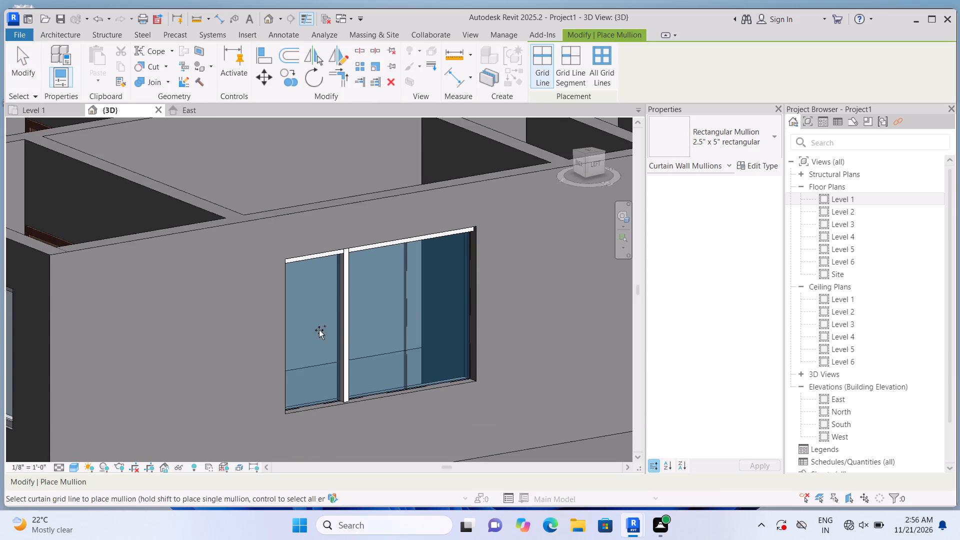
scroll(292, 351, up, 1)
click(292, 351)
click(308, 404)
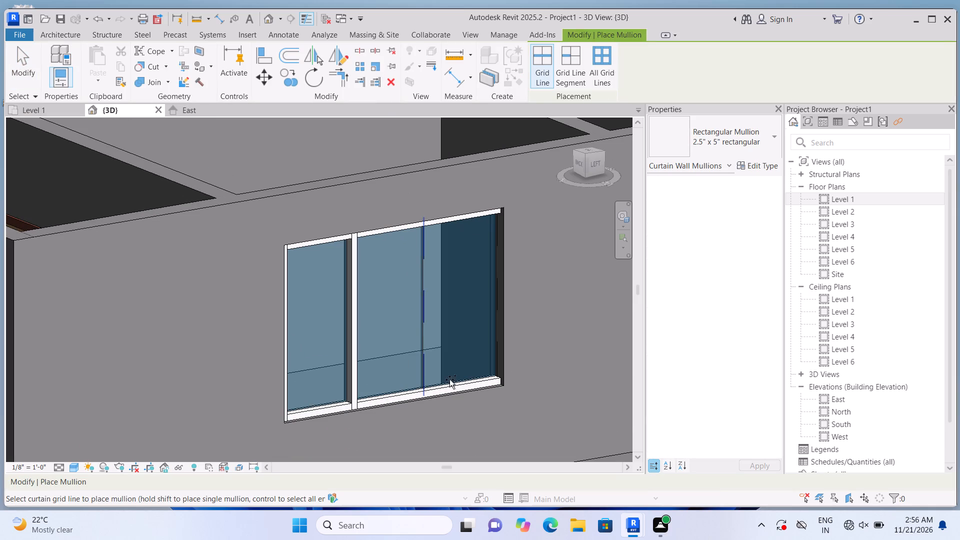
click(432, 340)
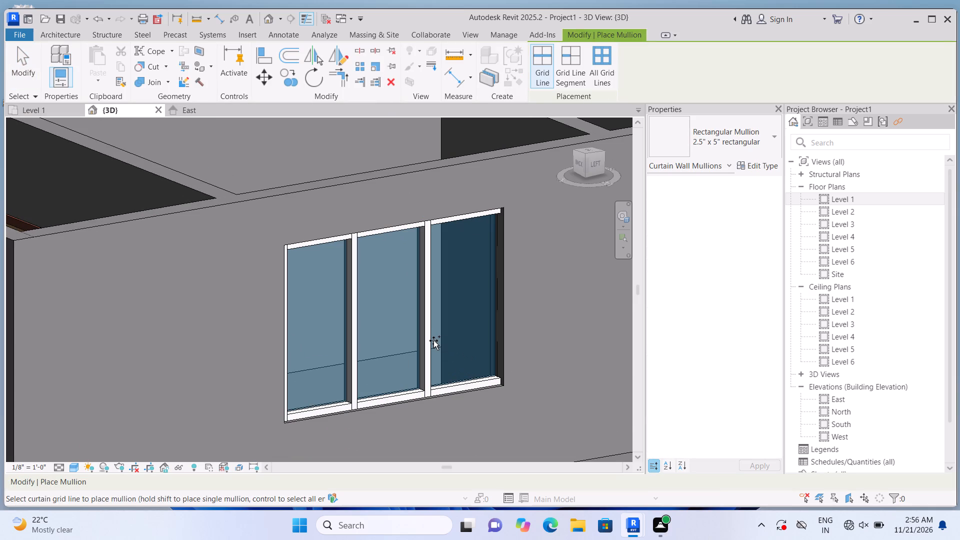
scroll(510, 332, up, 2)
click(484, 334)
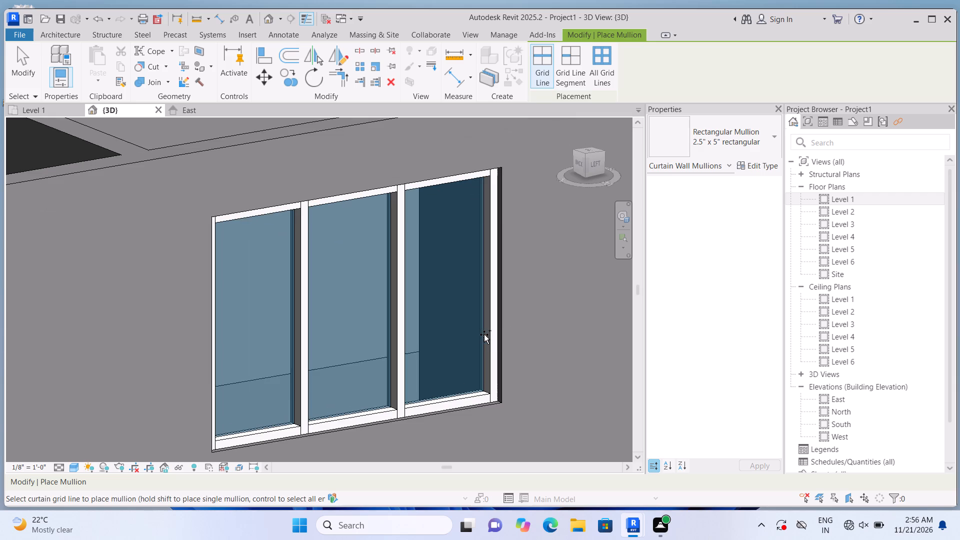
scroll(484, 334, down, 8)
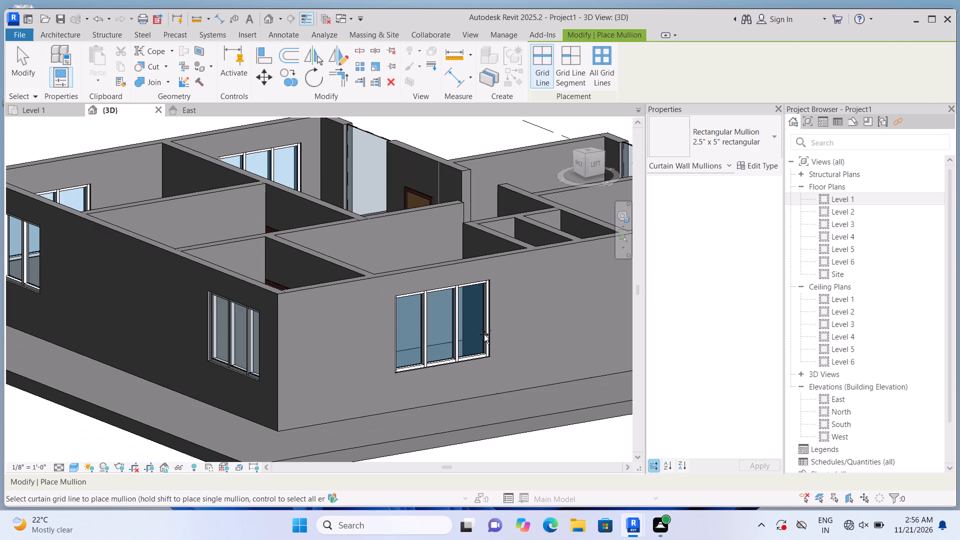
key(Escape)
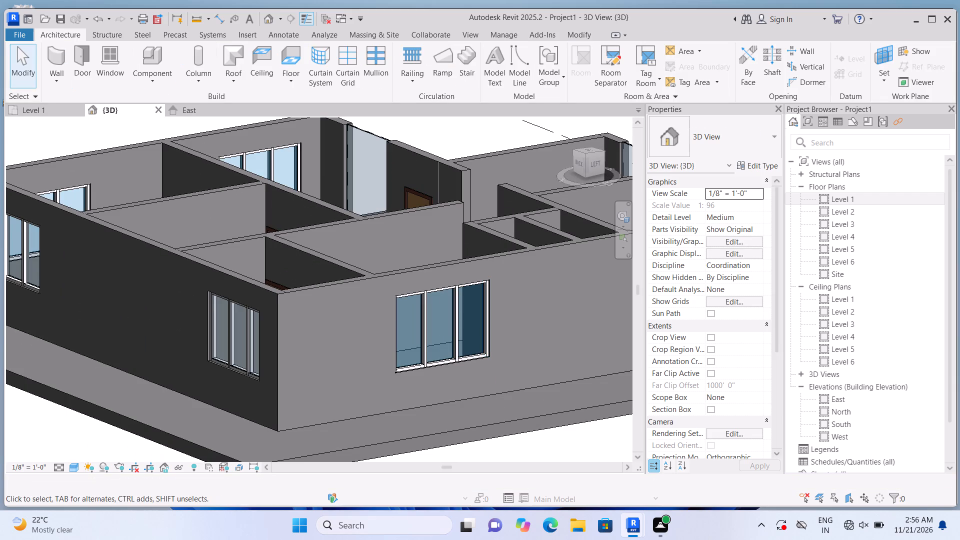
Raise the base of the full-height curtain wall at the west wall's south end to a base offset of about 2'-9 13/16".
scroll(424, 521, down, 2)
scroll(486, 268, down, 8)
scroll(573, 313, up, 3)
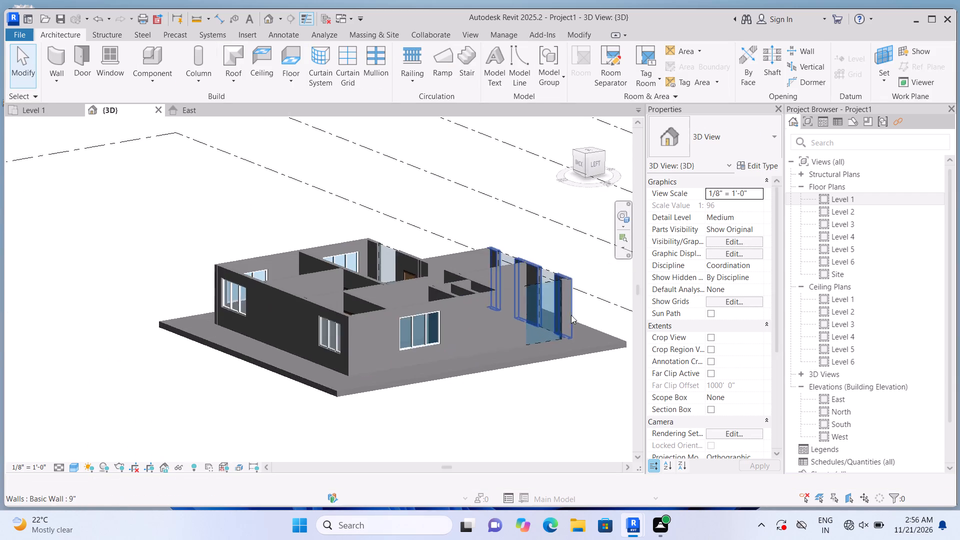
scroll(571, 315, up, 9)
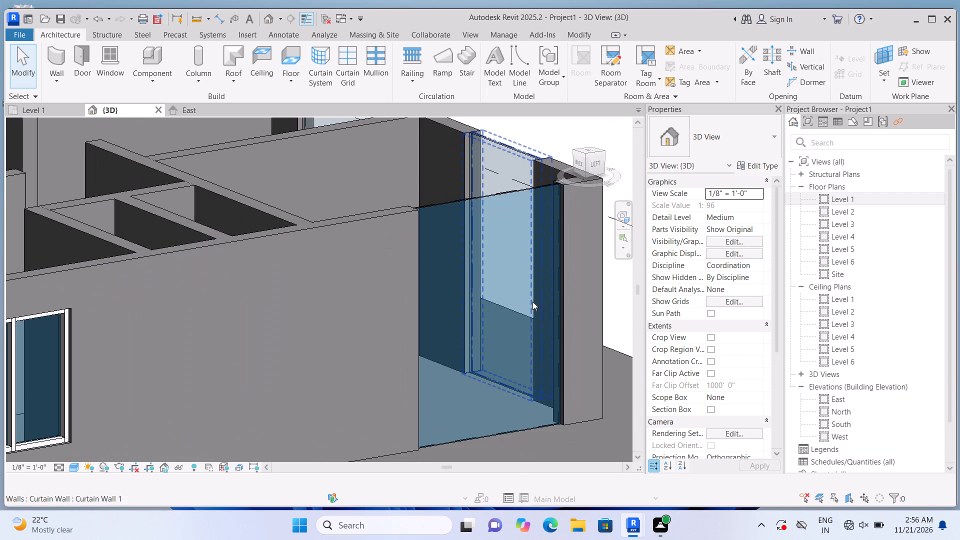
click(497, 326)
scroll(505, 432, up, 1)
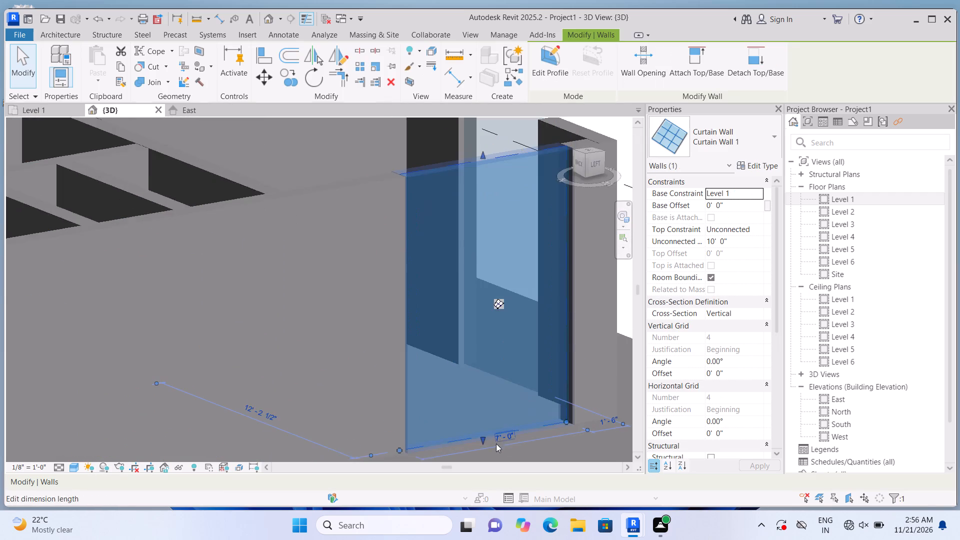
scroll(494, 447, up, 1)
drag(480, 437, 477, 345)
scroll(477, 345, down, 6)
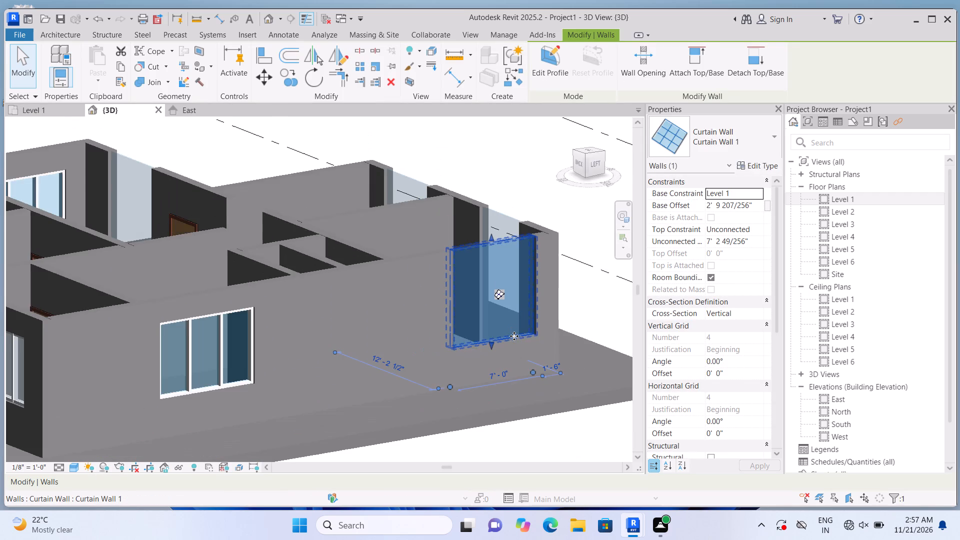
Lower the top of this south-end curtain wall to an unconnected height of about 5'-4 3/4".
scroll(514, 340, up, 5)
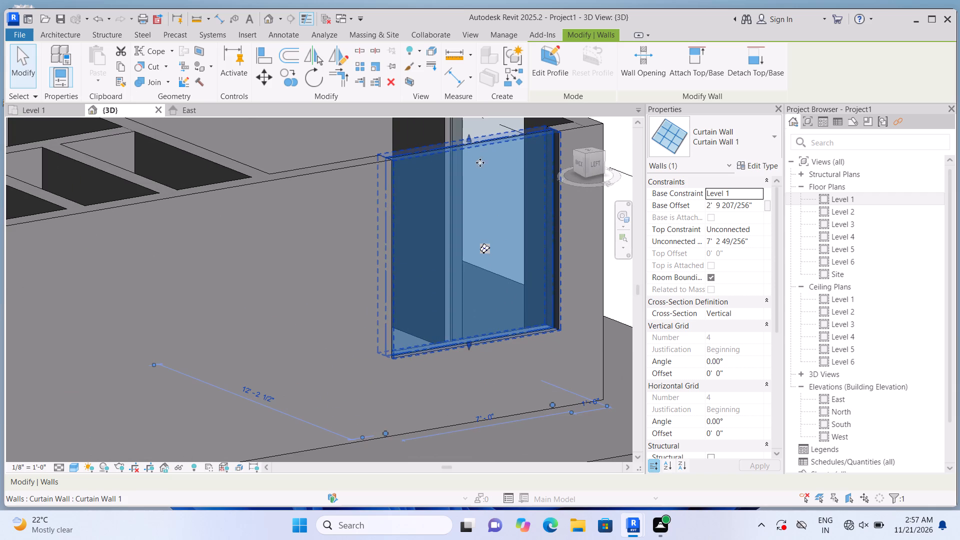
drag(466, 134, 473, 156)
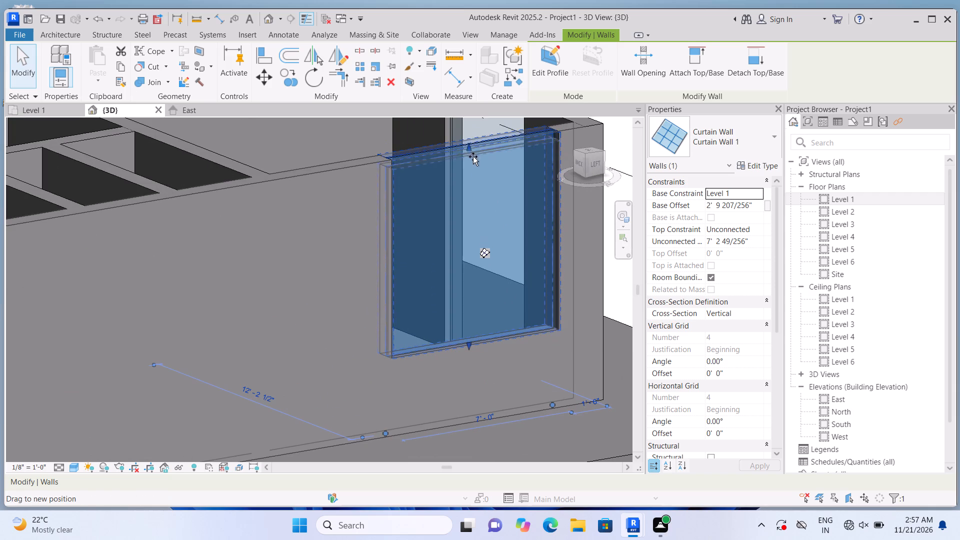
drag(473, 156, 481, 185)
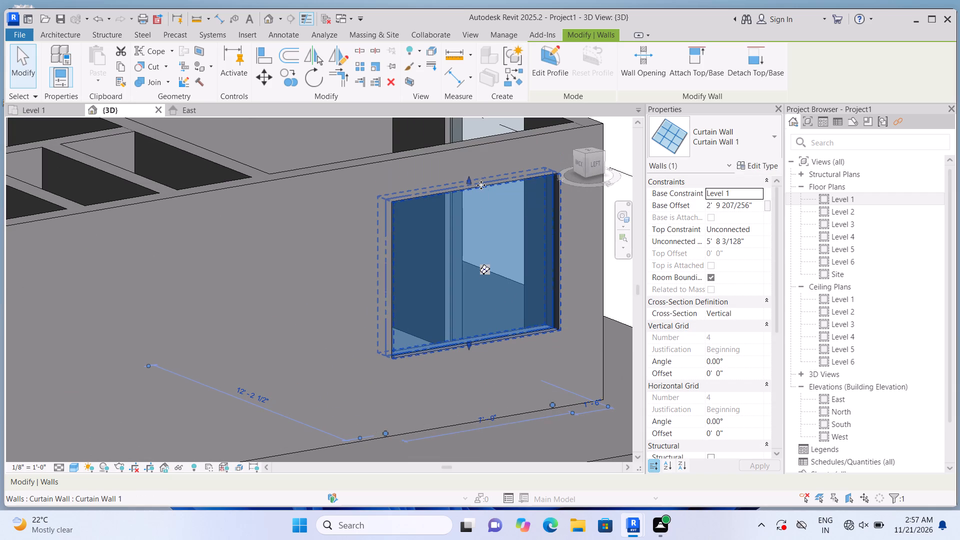
scroll(482, 214, down, 5)
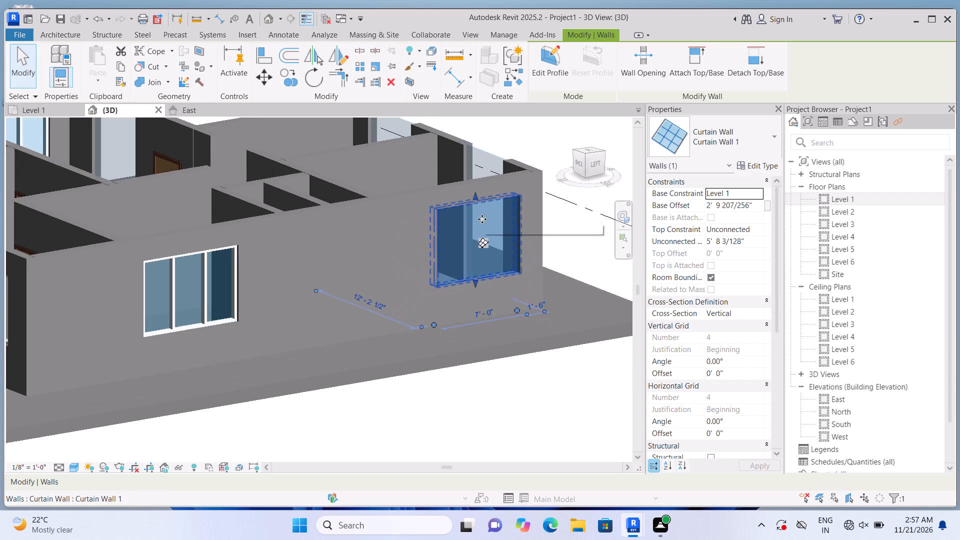
scroll(514, 226, up, 5)
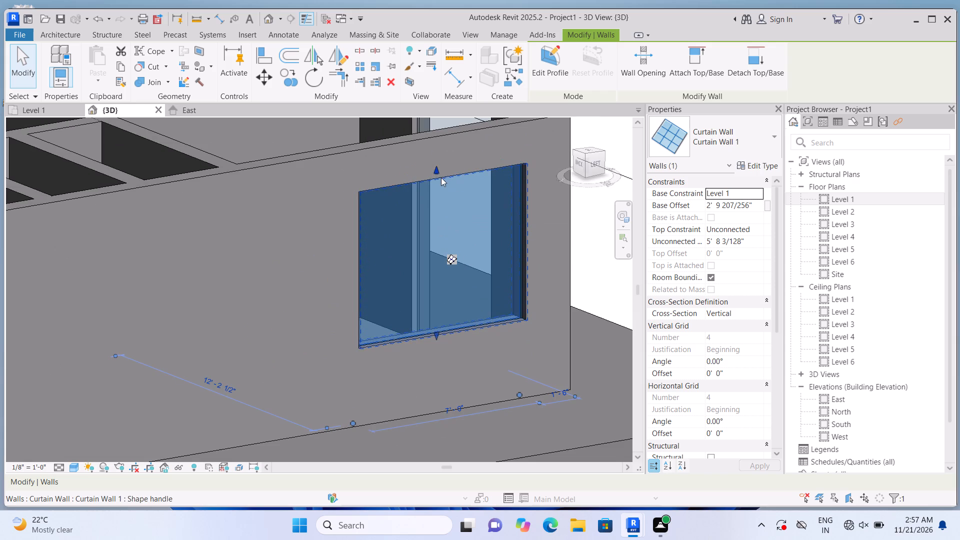
drag(437, 167, 441, 182)
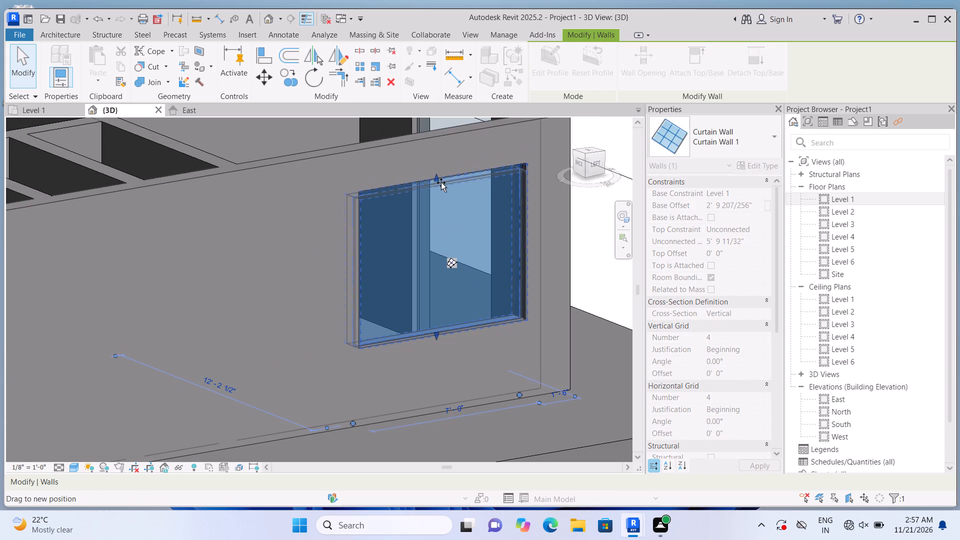
scroll(442, 182, down, 4)
scroll(489, 185, down, 1)
scroll(489, 187, up, 4)
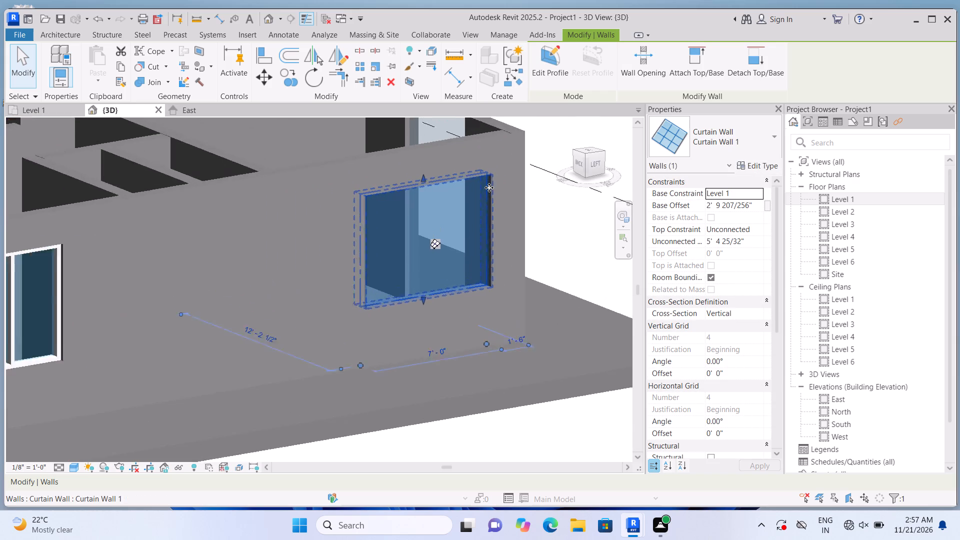
scroll(487, 187, up, 1)
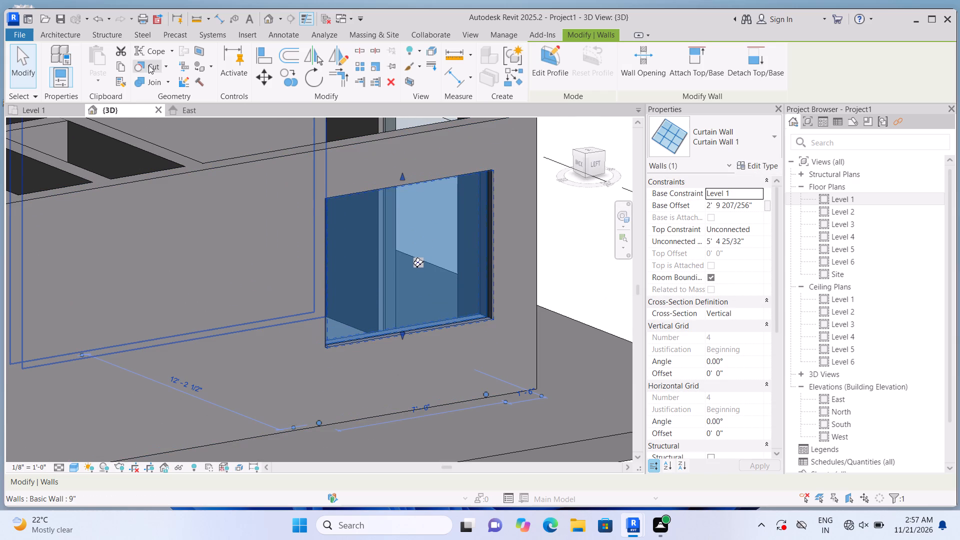
Divide this window into three roughly equal bays with two vertical curtain grid lines, deleting the stray horizontal grid line about 1'-3" below its head.
click(67, 33)
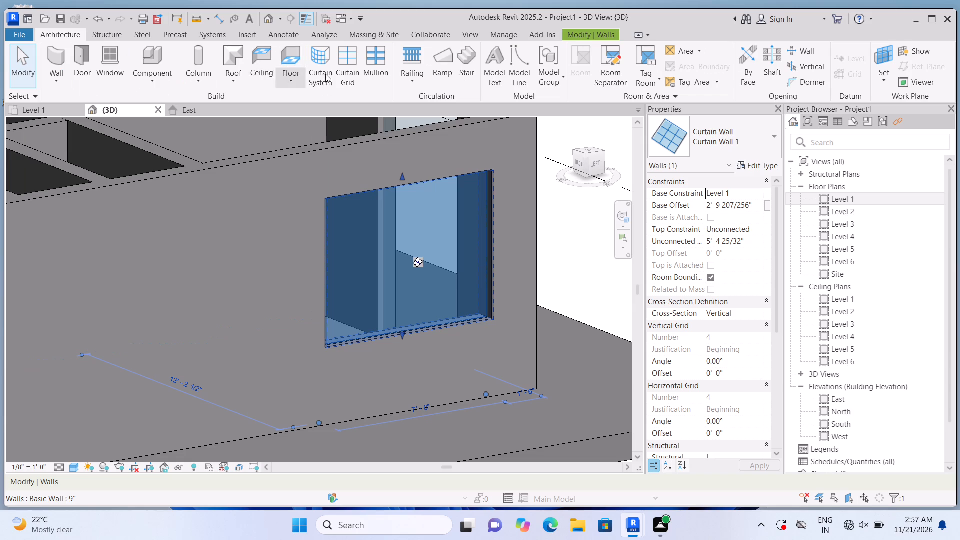
click(353, 76)
scroll(374, 188, up, 4)
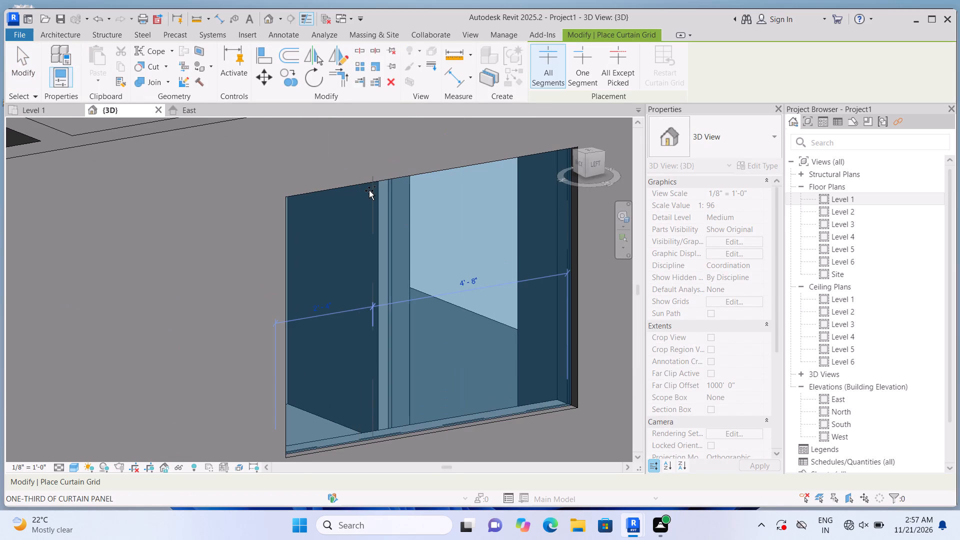
scroll(369, 190, up, 5)
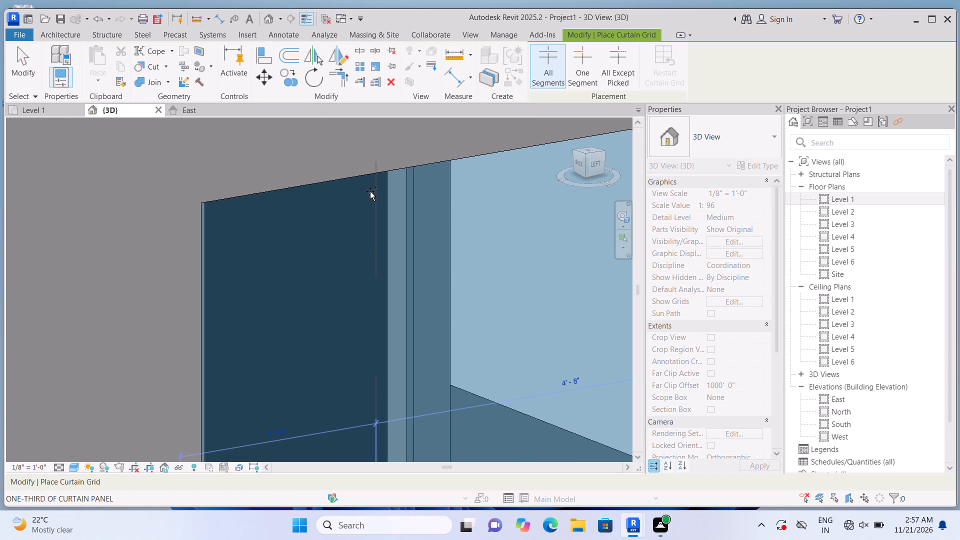
click(371, 191)
scroll(371, 192, down, 7)
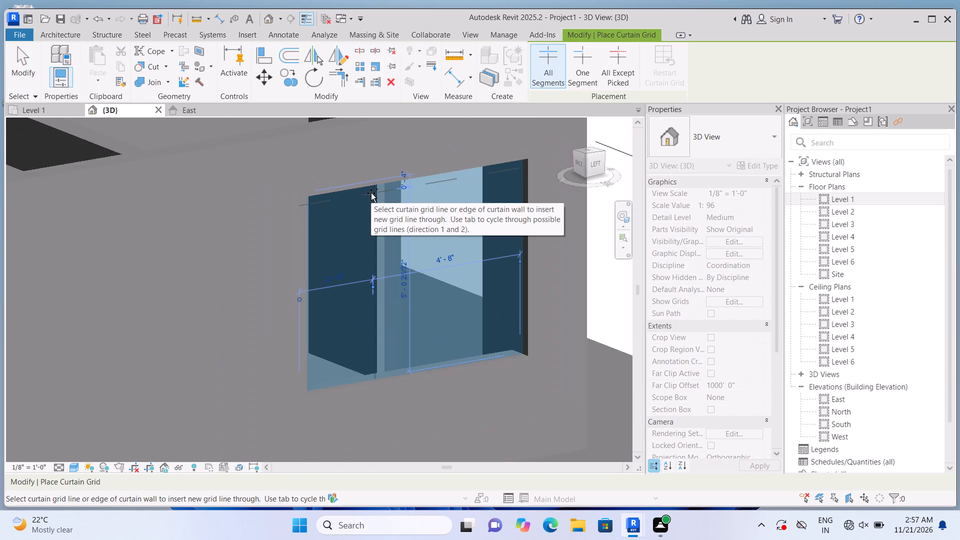
scroll(464, 213, up, 2)
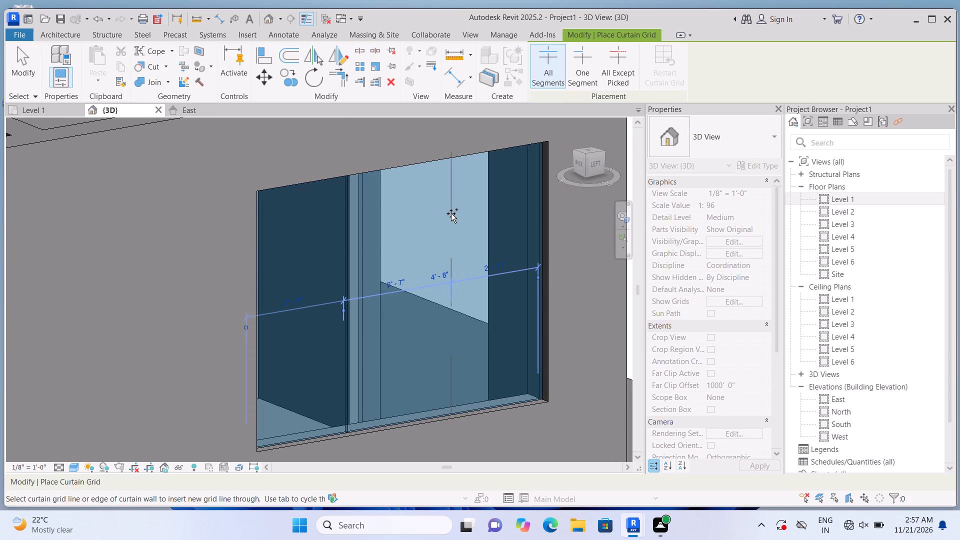
double_click(446, 215)
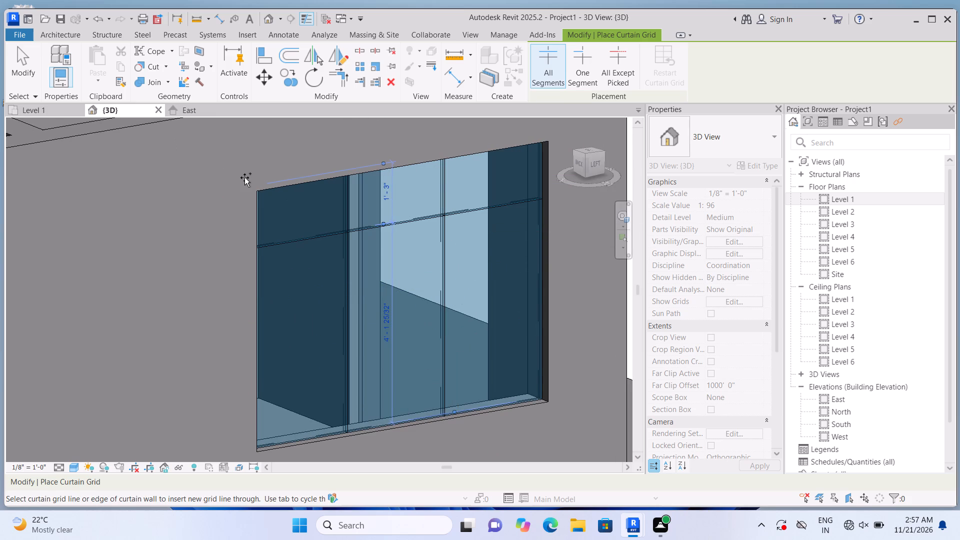
key(Escape)
key(Escape)
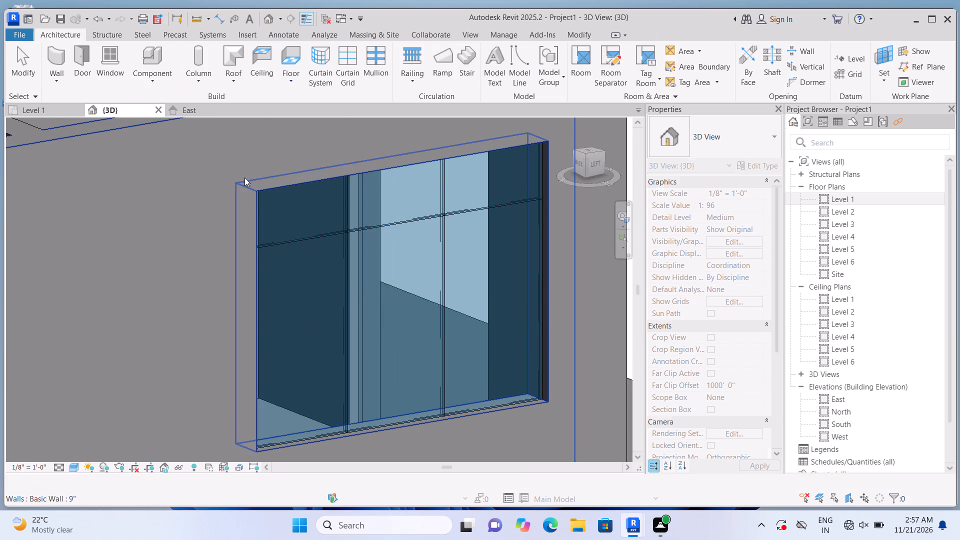
click(397, 226)
key(Delete)
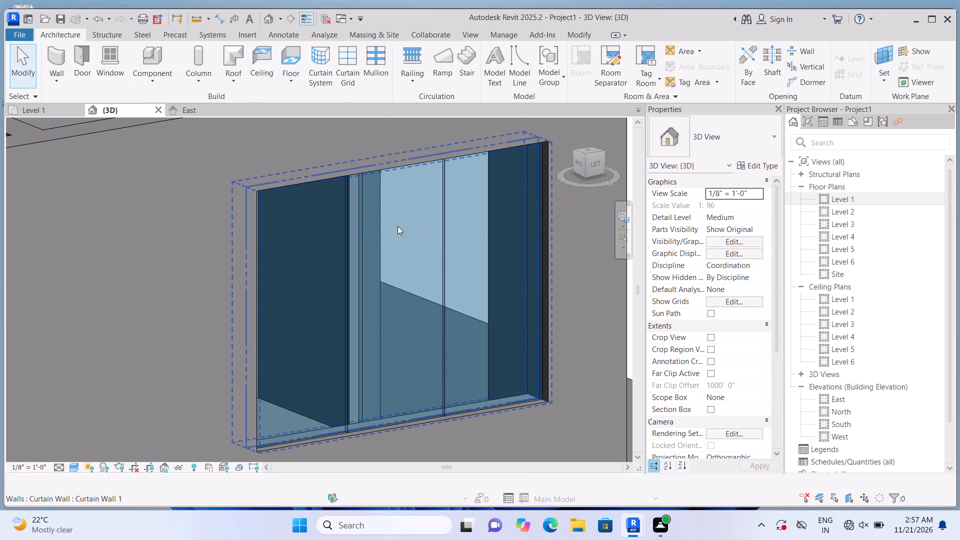
Place 2.5" x 5" rectangular mullions on both vertical grid lines and the south jamb of the west wall's south-end window.
click(382, 67)
scroll(398, 200, up, 1)
double_click(365, 253)
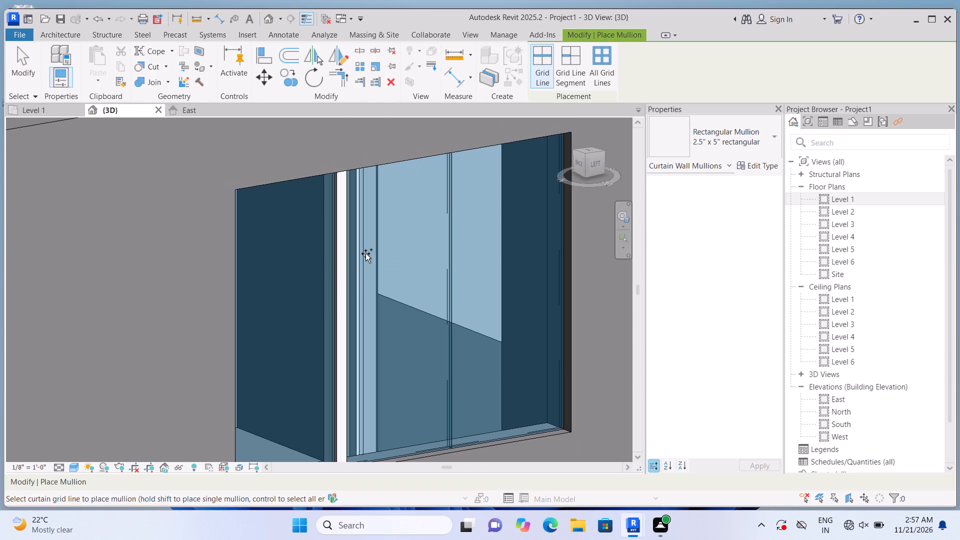
click(447, 287)
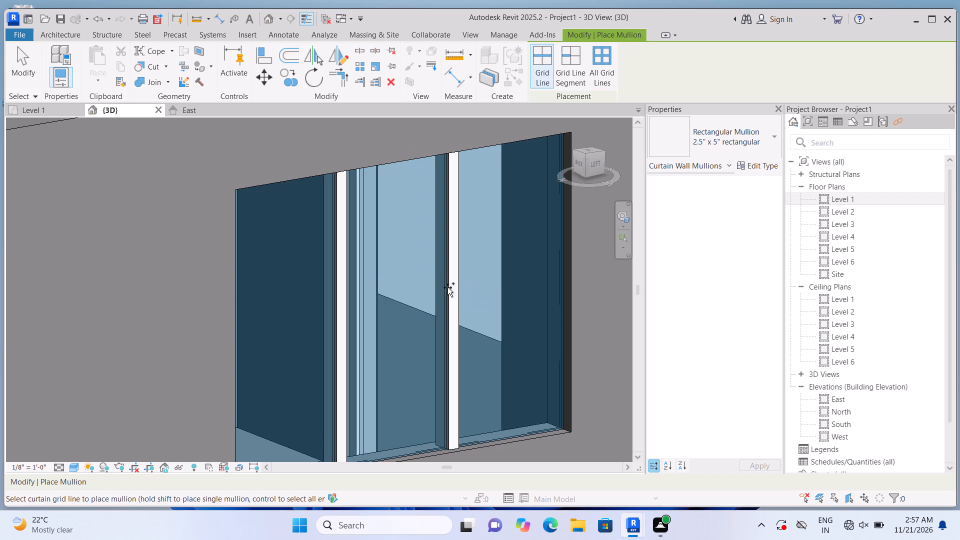
click(564, 282)
scroll(561, 287, down, 1)
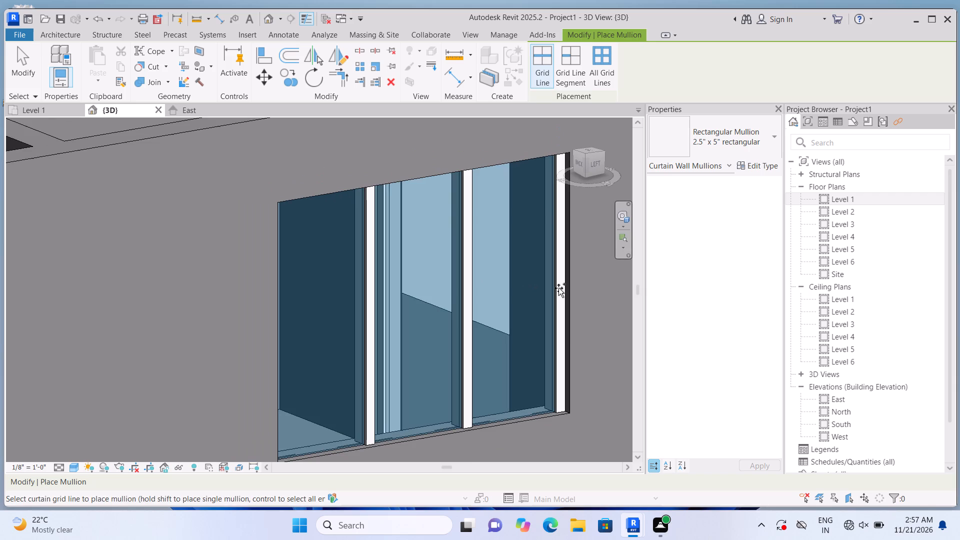
key(Escape)
key(Escape)
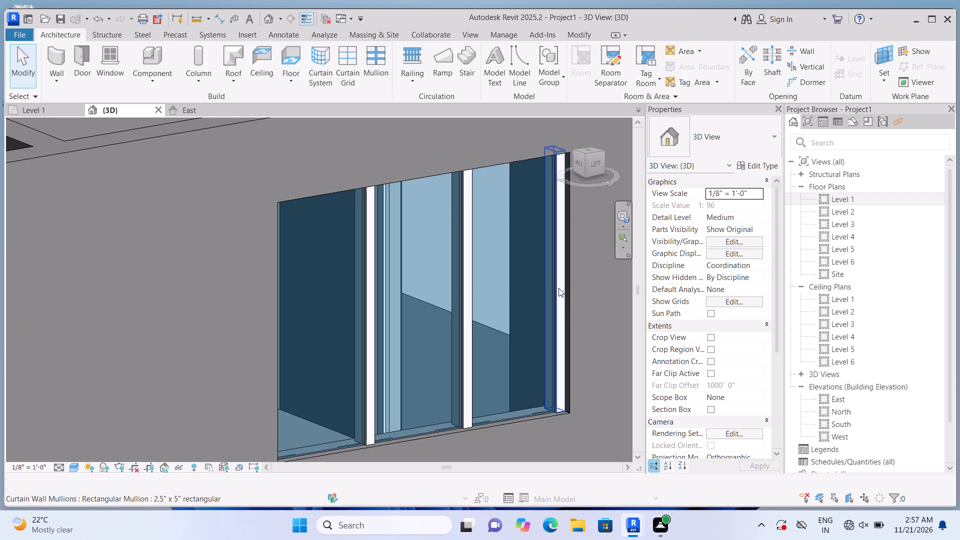
Delete the stray 10'-0" mullion on the full-height curtain wall seen through this window.
scroll(382, 360, up, 3)
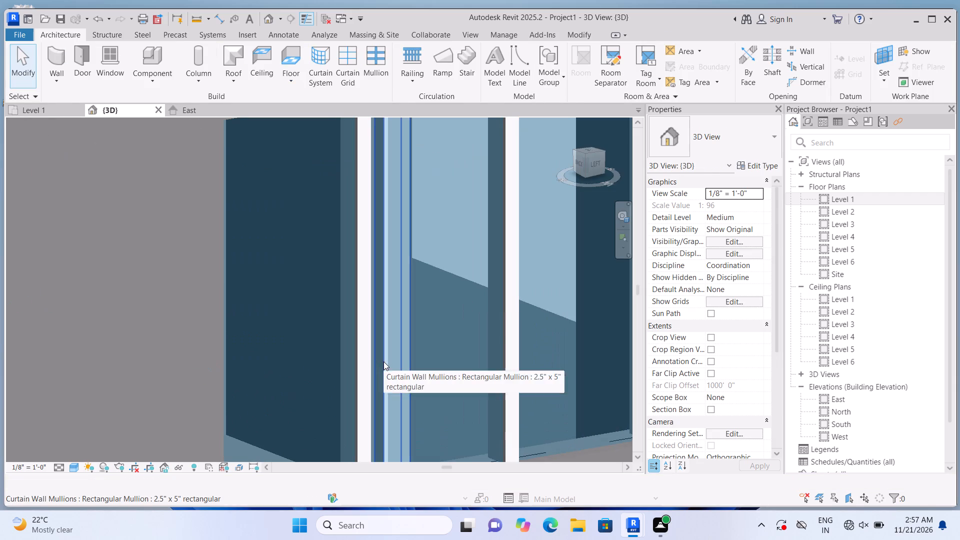
click(384, 361)
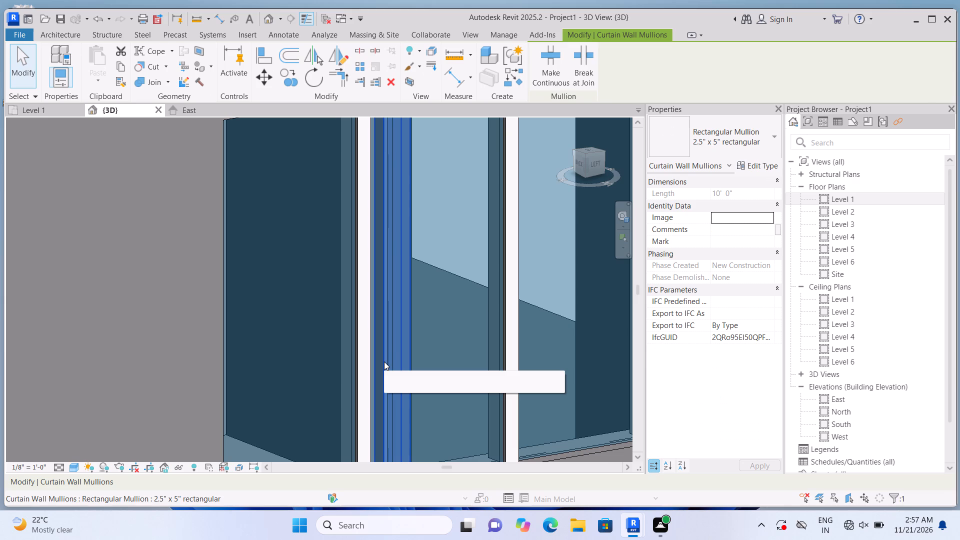
key(Delete)
scroll(384, 315, down, 7)
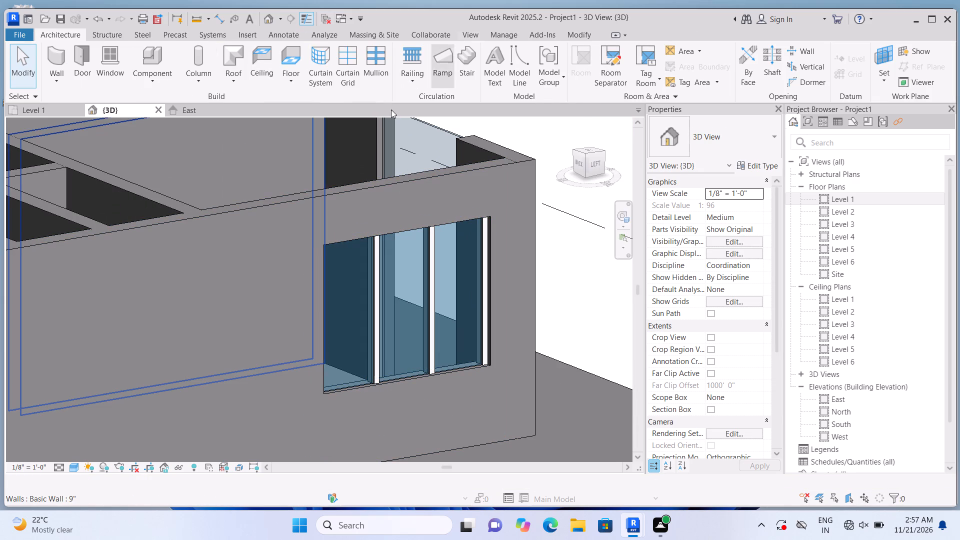
Complete the window frame with 2.5" x 5" rectangular mullions on its north jamb, head and sill.
click(375, 81)
scroll(369, 249, up, 1)
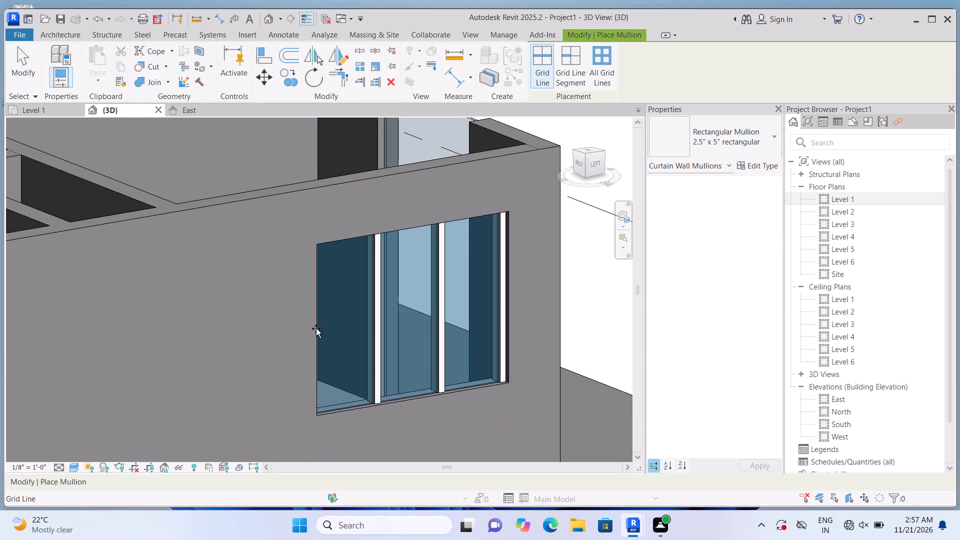
double_click(322, 324)
click(336, 255)
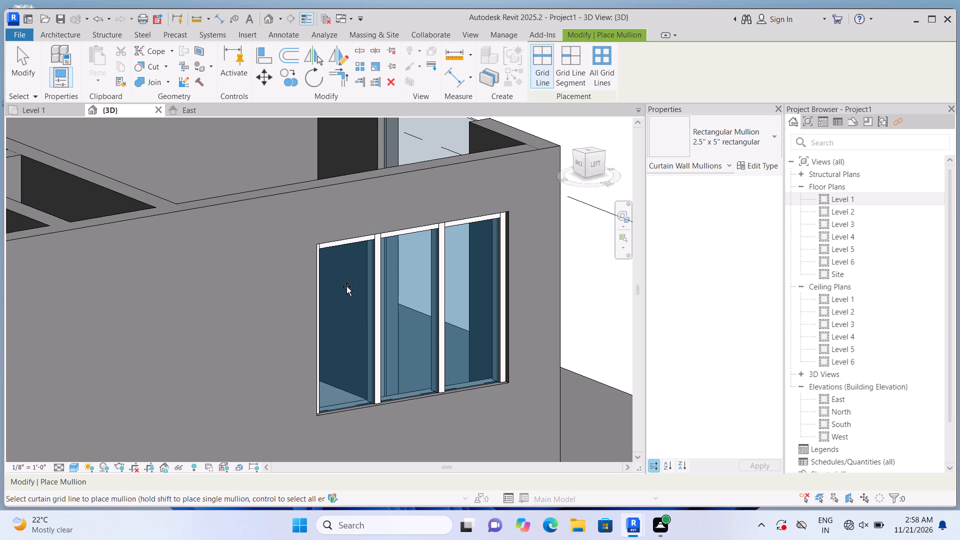
click(347, 399)
scroll(346, 379, down, 5)
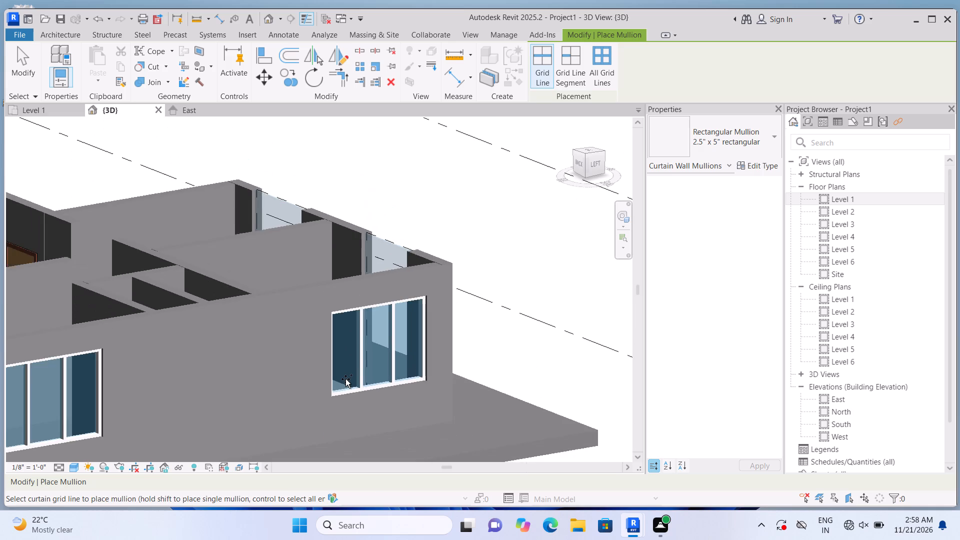
scroll(345, 379, down, 5)
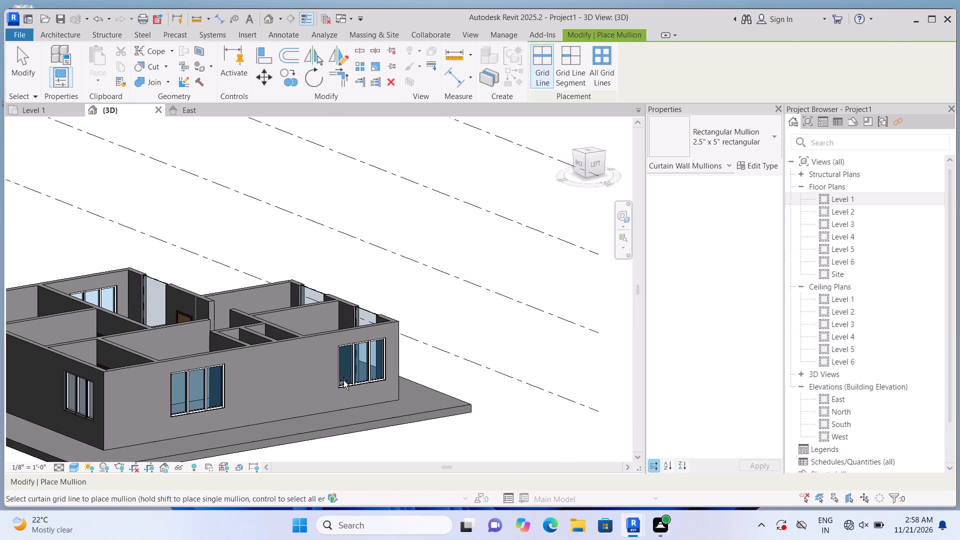
key(Escape)
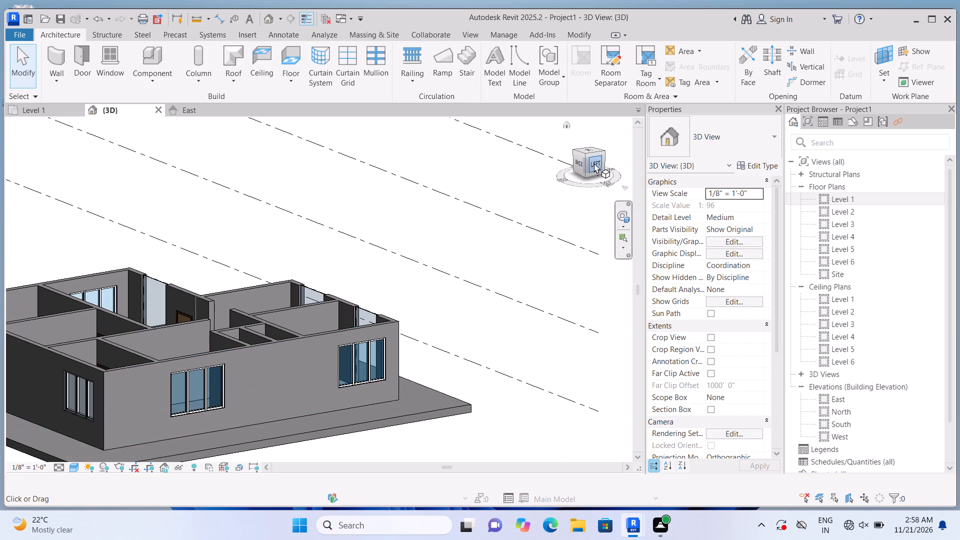
In the front view, raise the 36" x 84" single-flush door to a sill height of 0'-2".
click(594, 163)
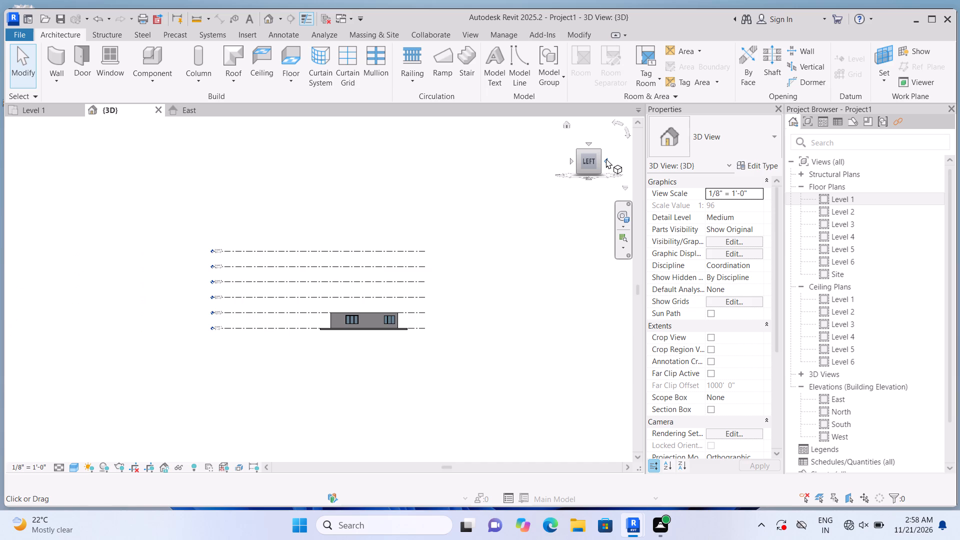
click(606, 158)
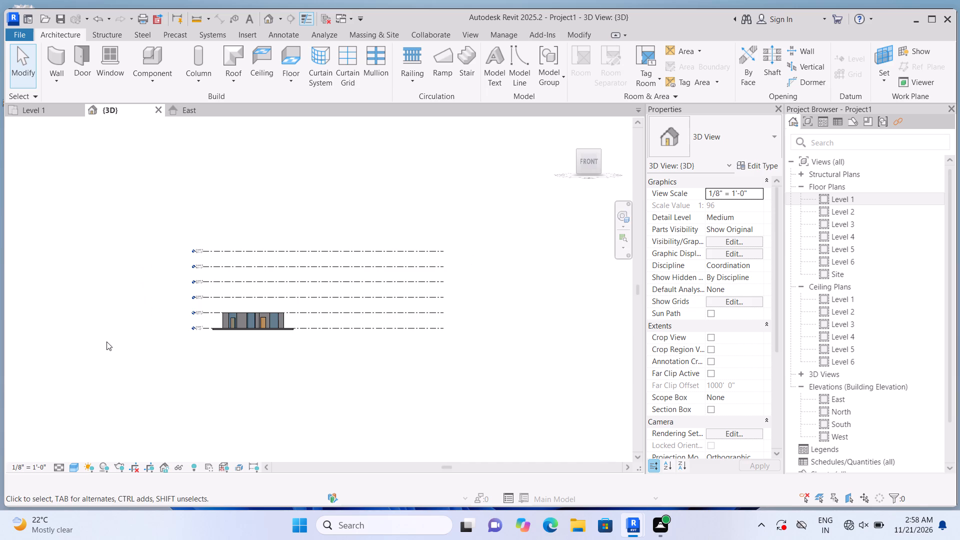
scroll(140, 340, up, 14)
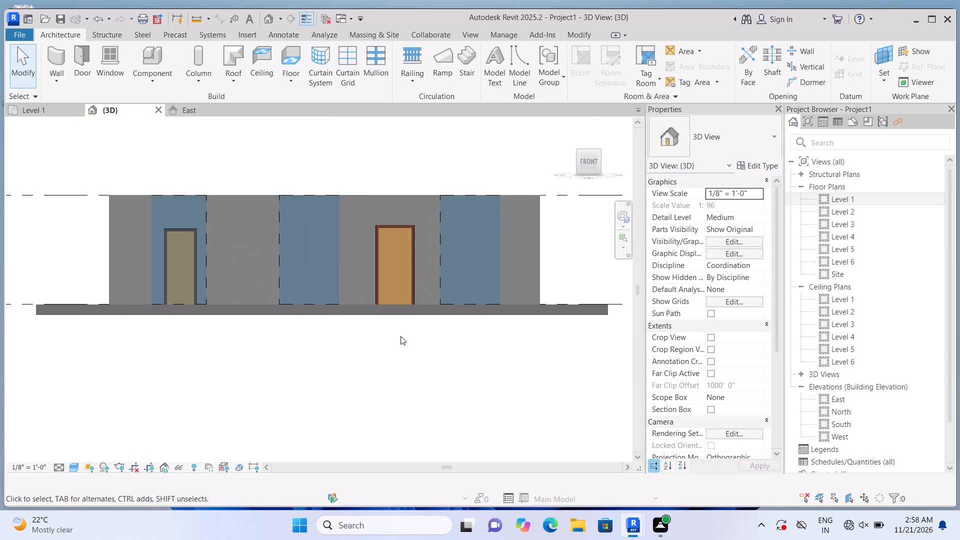
click(467, 287)
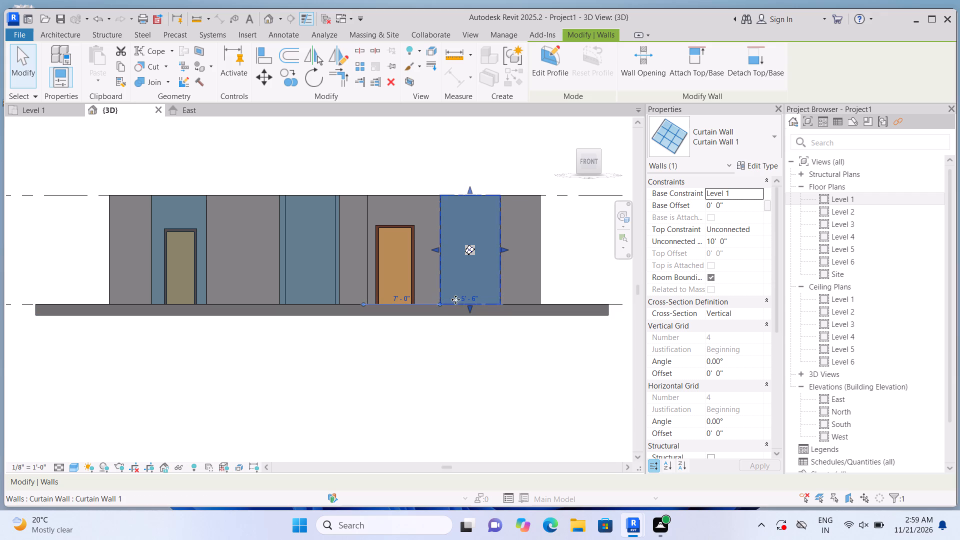
scroll(445, 304, up, 2)
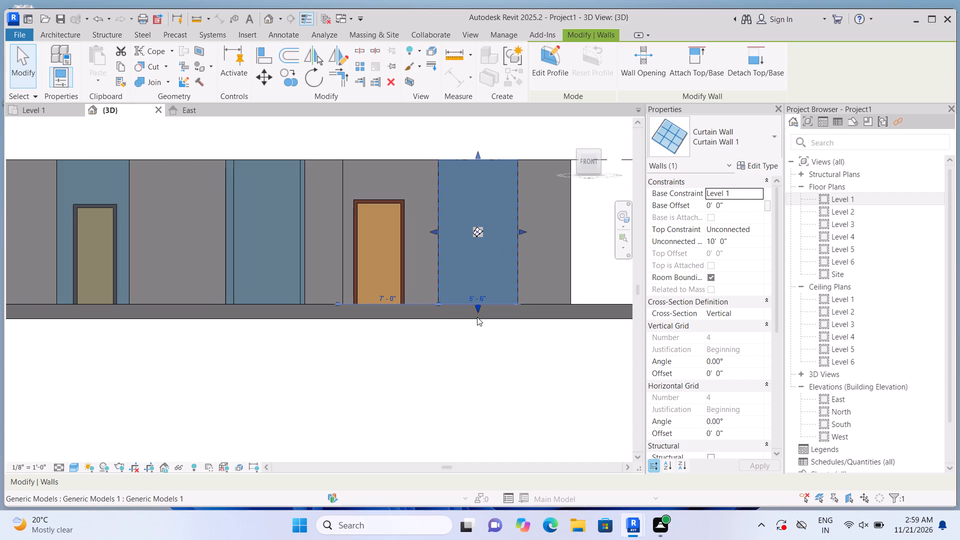
click(384, 356)
click(384, 289)
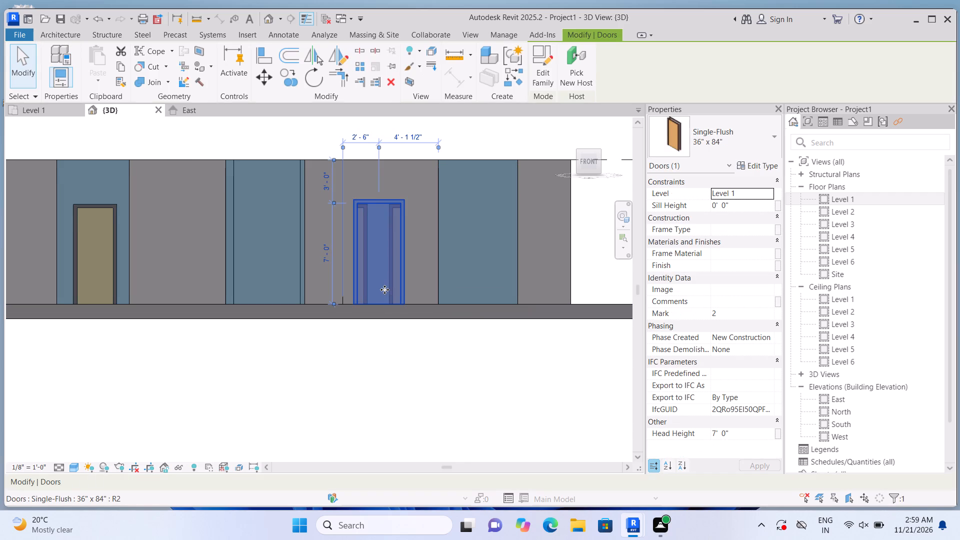
key(Up)
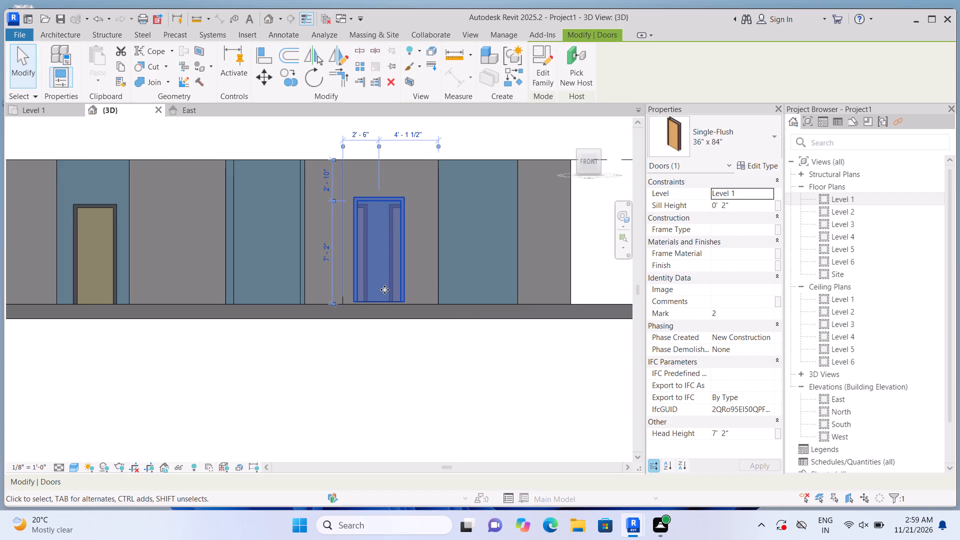
click(444, 395)
Widen the full-height curtain wall at the front wall's east end to 6'-6", extending each side by 6".
scroll(459, 343, up, 1)
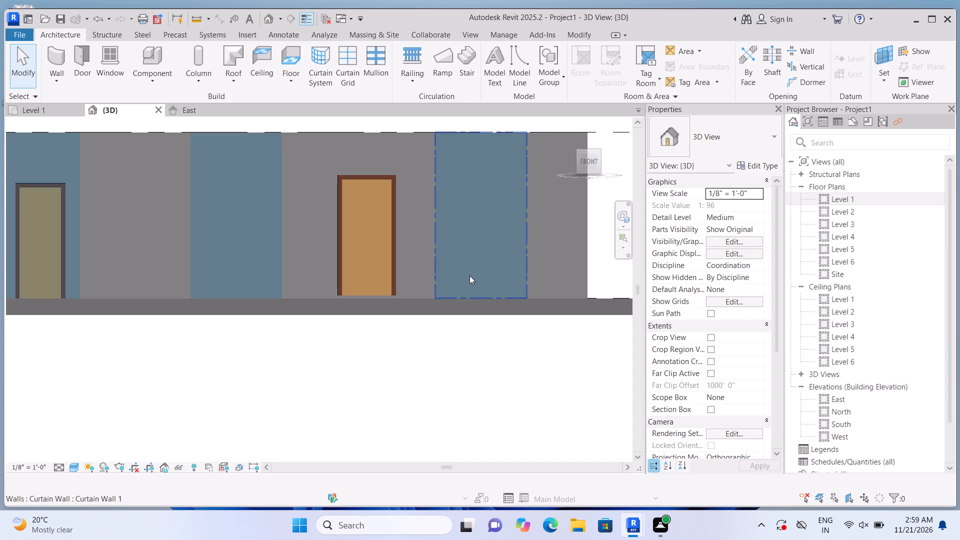
click(469, 275)
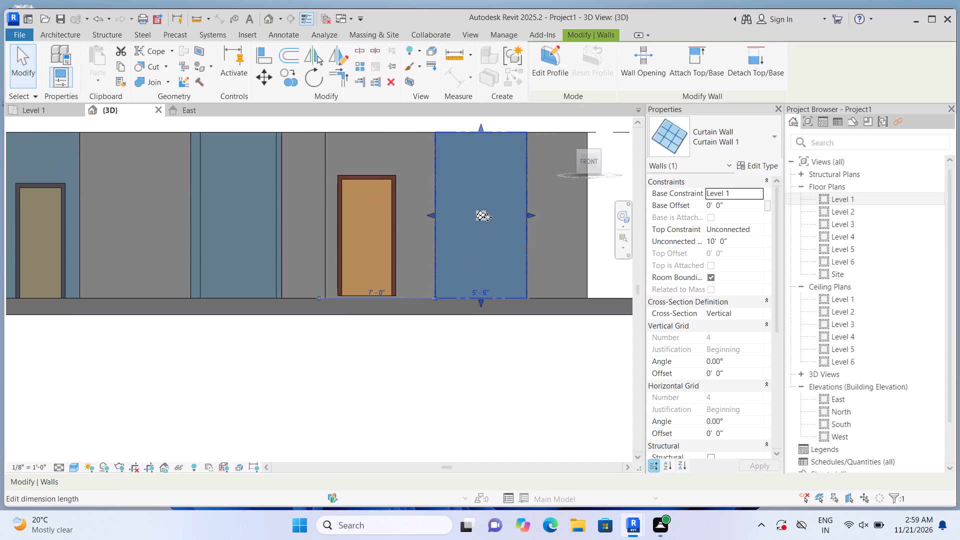
scroll(490, 217, up, 1)
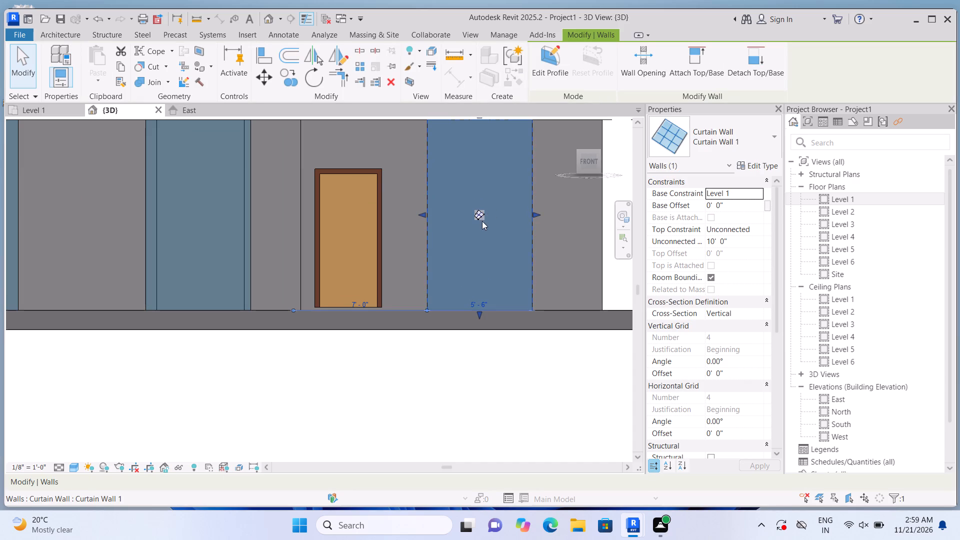
scroll(482, 221, down, 1)
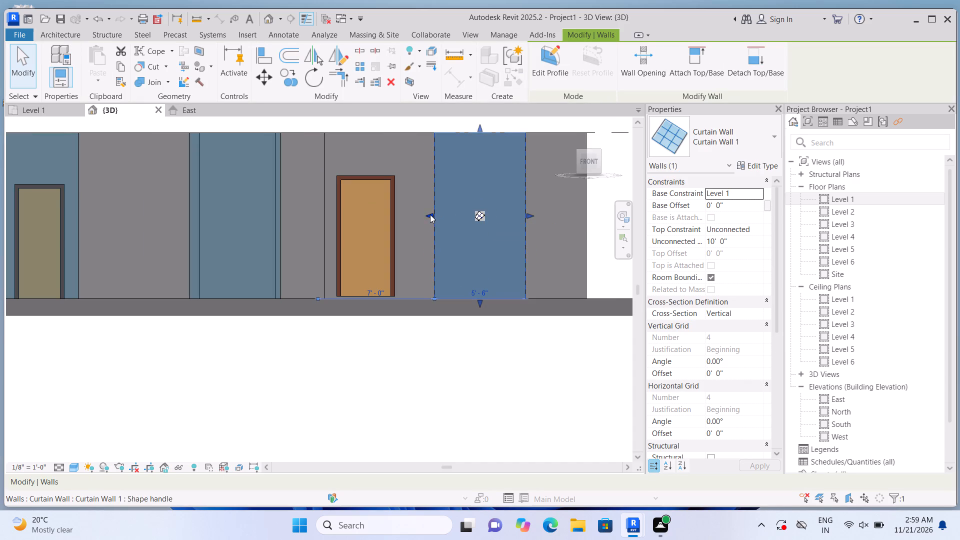
click(430, 214)
click(427, 215)
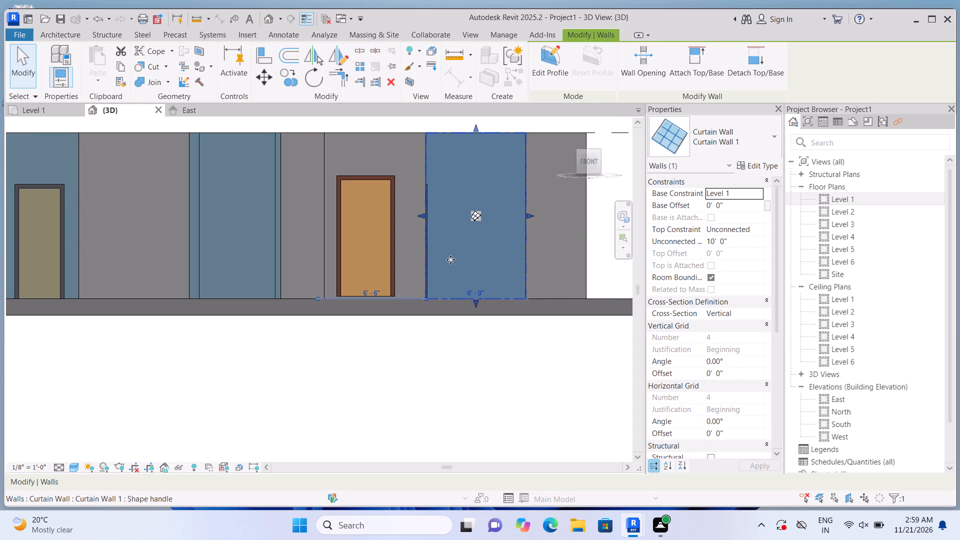
scroll(453, 264, down, 2)
scroll(455, 268, up, 1)
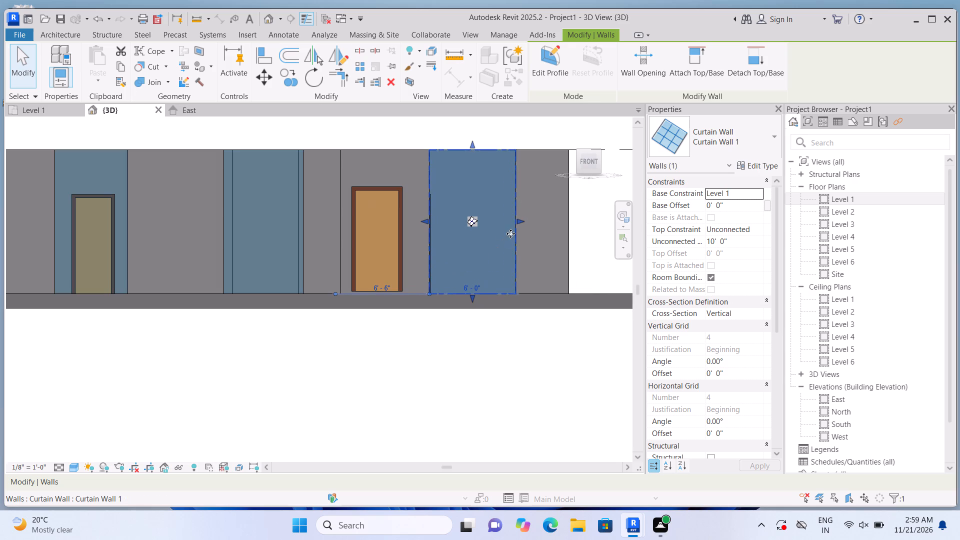
click(517, 219)
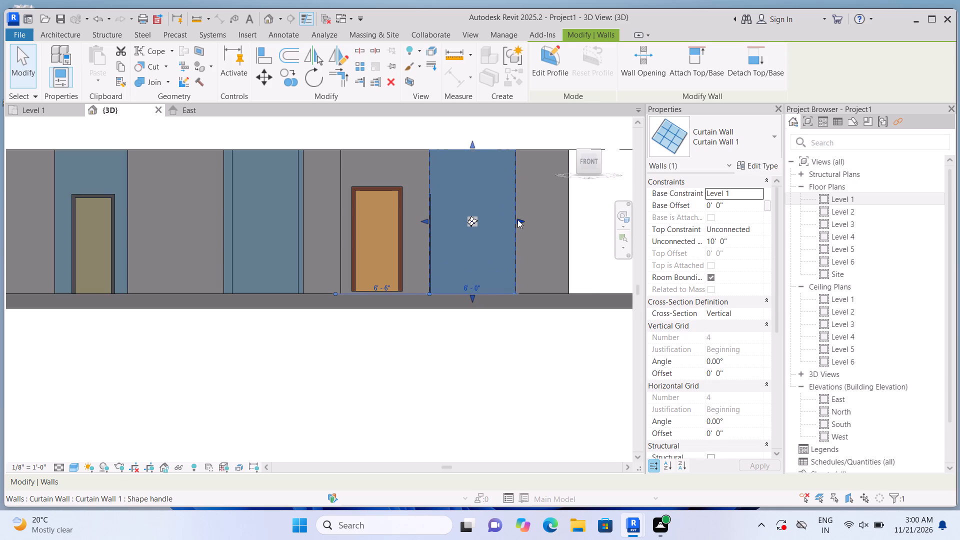
drag(517, 219, 524, 220)
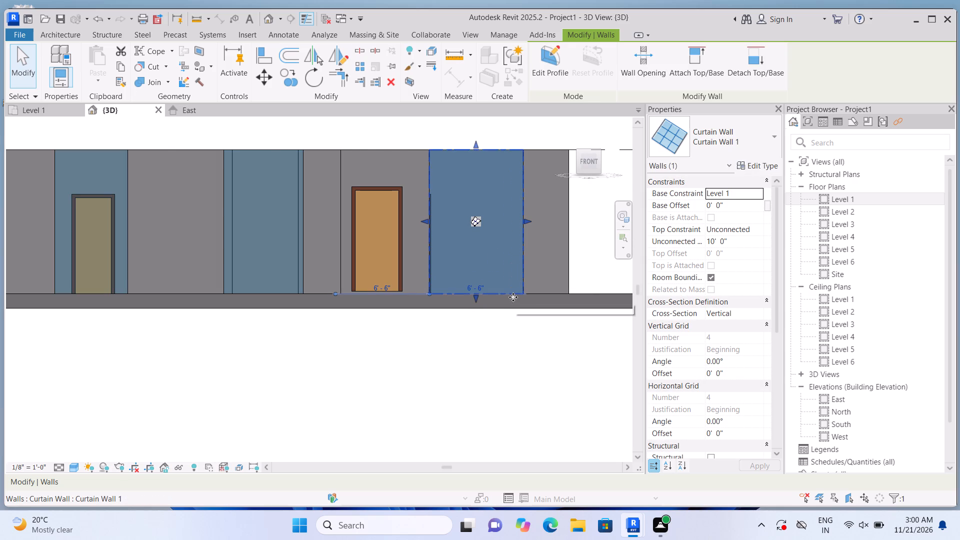
Raise the base of this east-end curtain wall to a base offset of about 2'-0 7/8".
scroll(513, 297, up, 1)
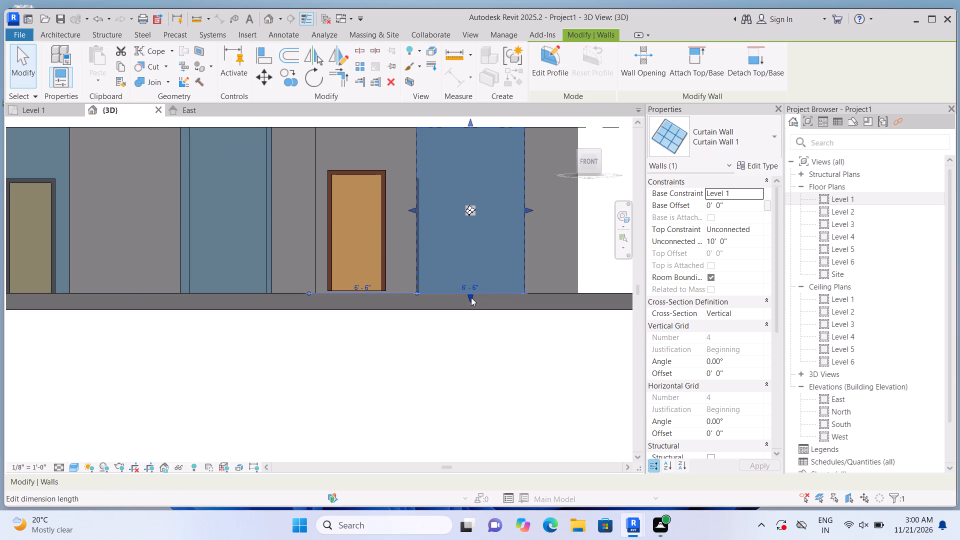
drag(469, 296, 466, 259)
scroll(466, 258, down, 1)
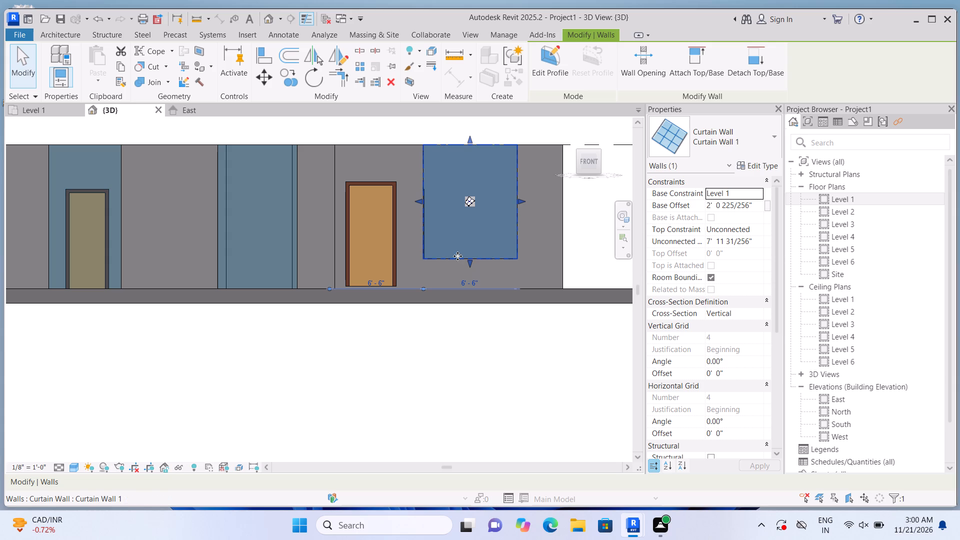
Lower the top of this east-end curtain wall to an unconnected height of about 6'-1 1/2".
scroll(495, 184, up, 1)
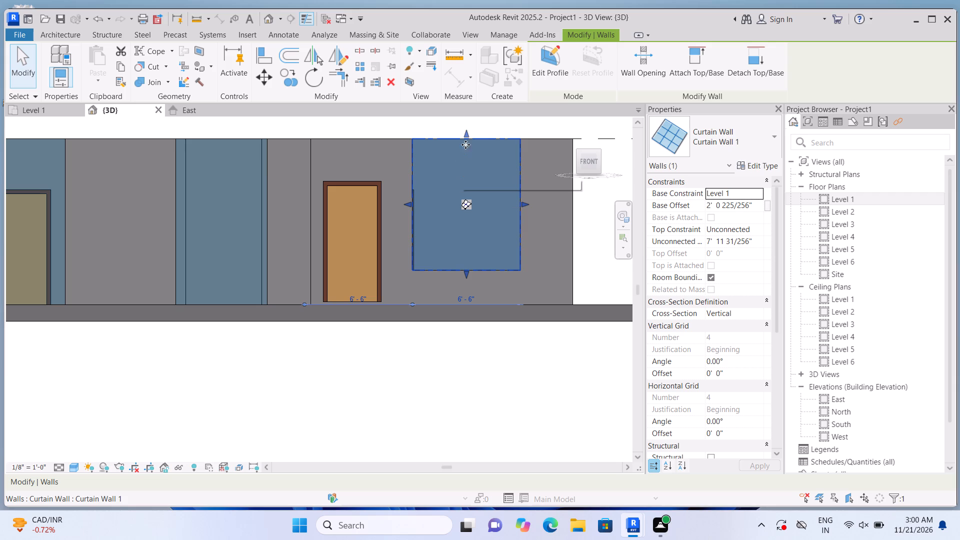
drag(464, 130, 470, 170)
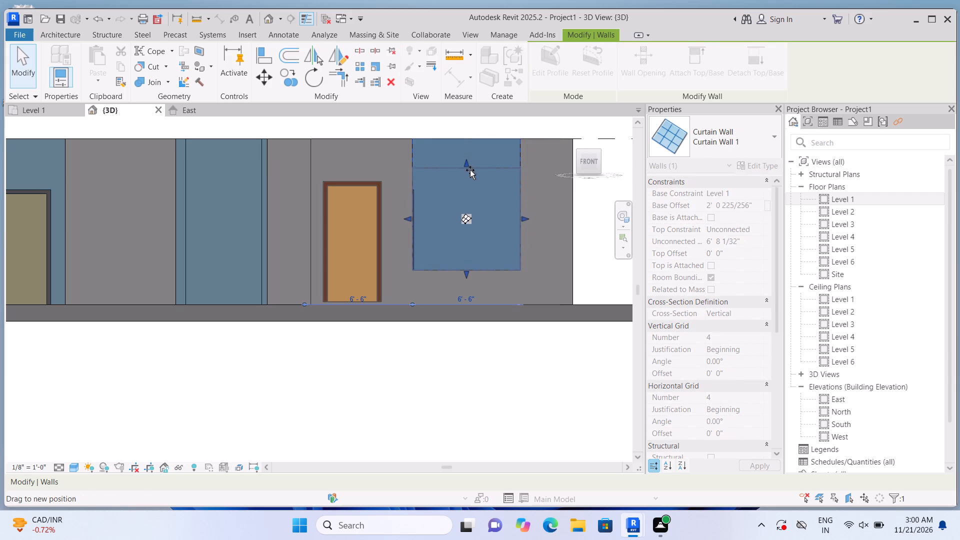
drag(470, 170, 470, 173)
click(470, 173)
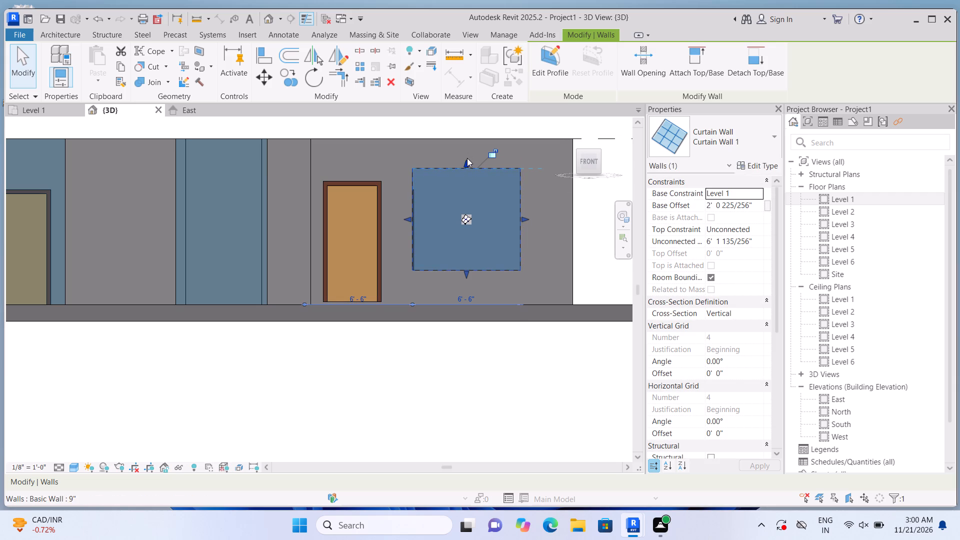
drag(467, 158, 469, 184)
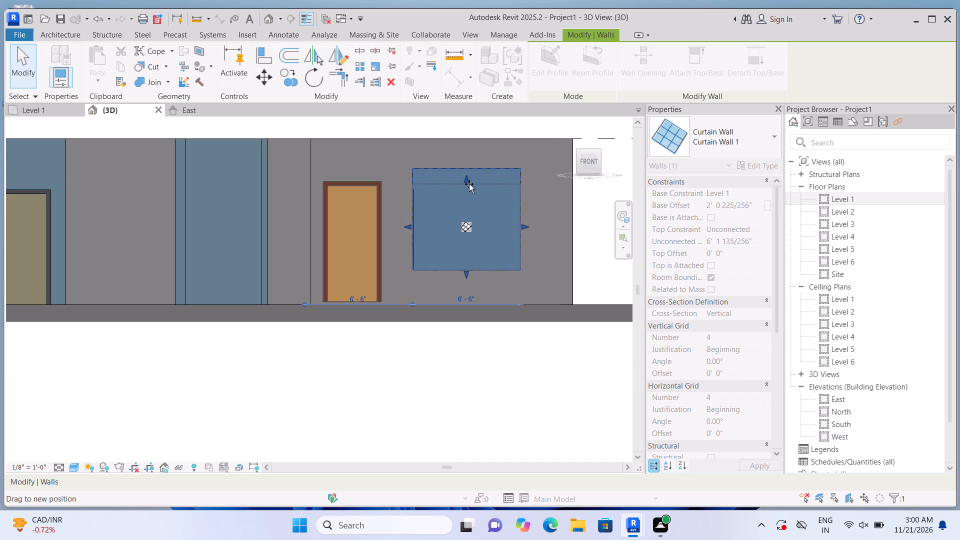
drag(469, 184, 467, 177)
double_click(467, 177)
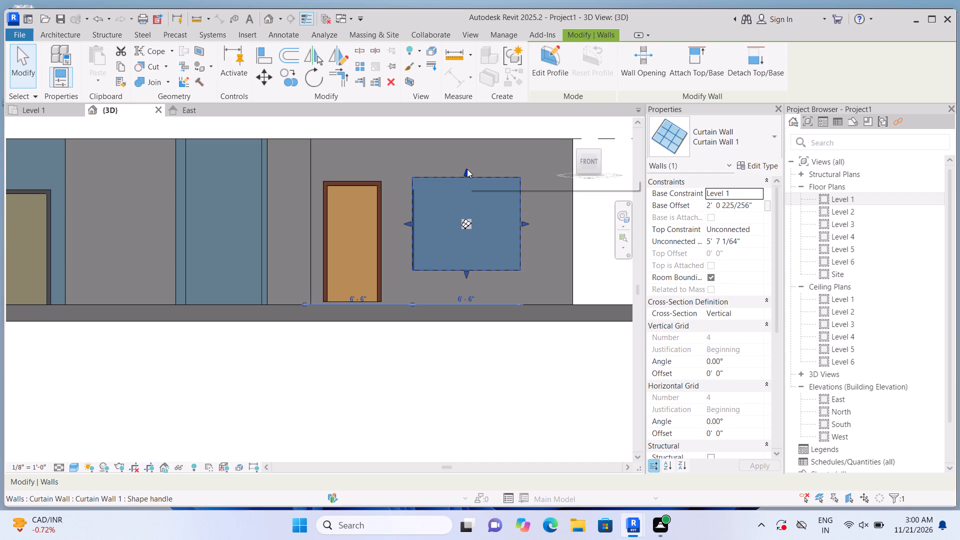
click(467, 169)
click(485, 361)
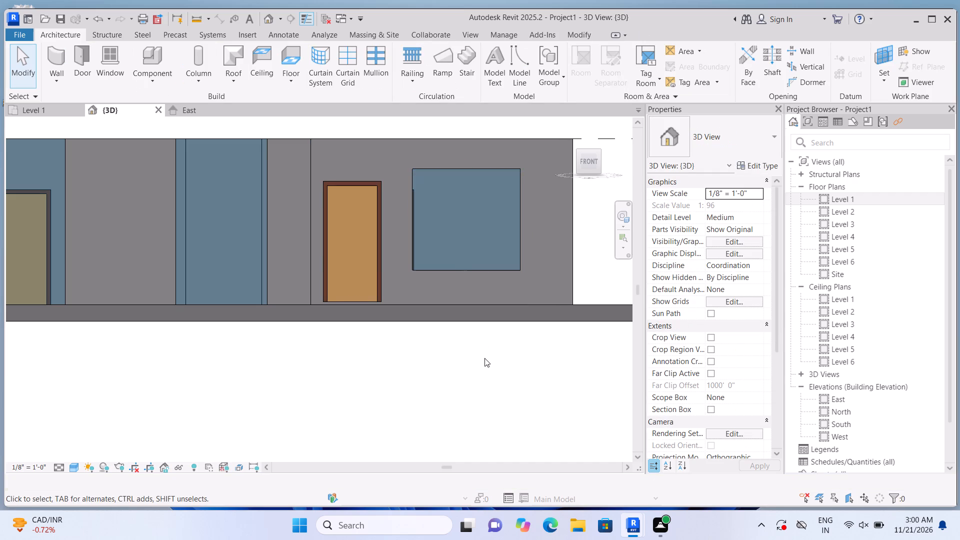
Lower the top of the east-end curtain wall to an unconnected height of about 5'-7".
scroll(467, 303, down, 2)
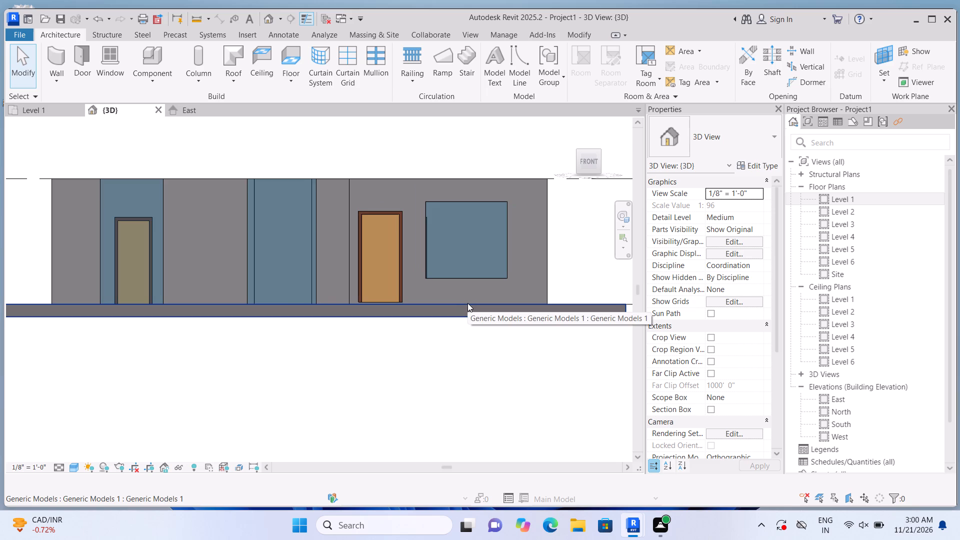
scroll(460, 264, up, 1)
click(455, 233)
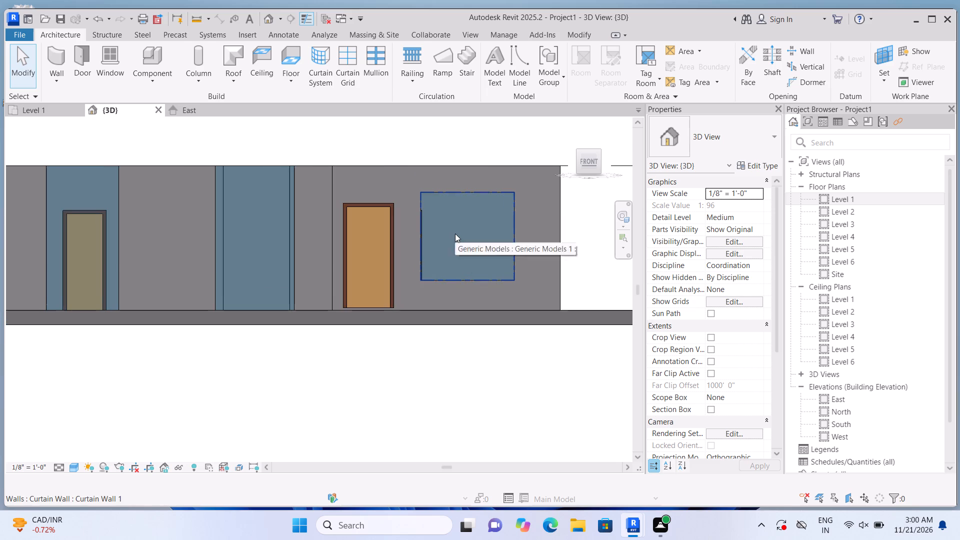
scroll(457, 228, up, 4)
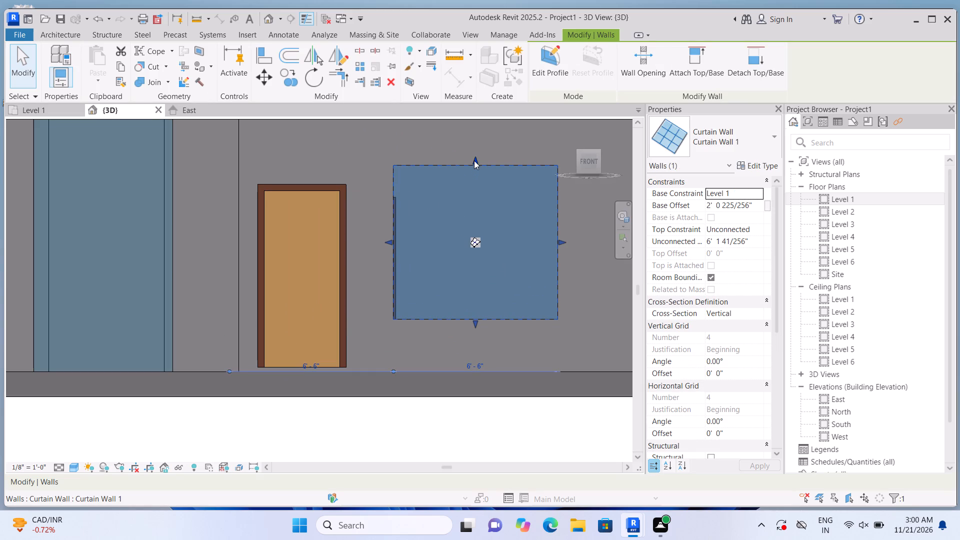
drag(474, 160, 480, 178)
scroll(481, 183, down, 4)
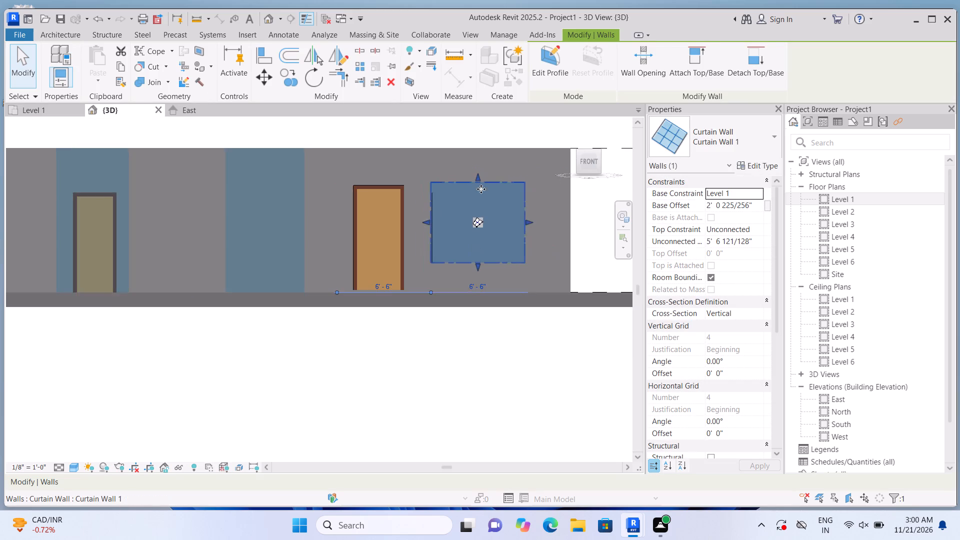
scroll(481, 190, down, 1)
click(488, 321)
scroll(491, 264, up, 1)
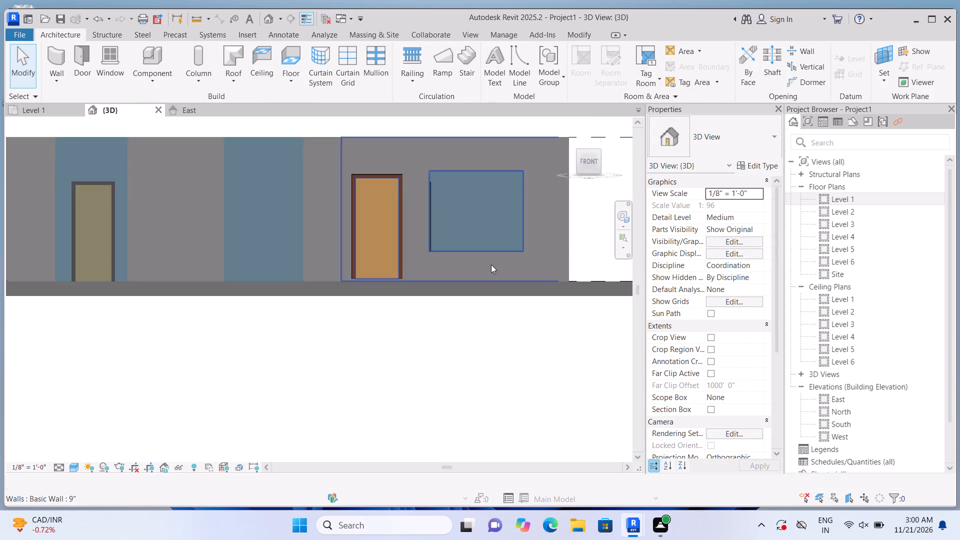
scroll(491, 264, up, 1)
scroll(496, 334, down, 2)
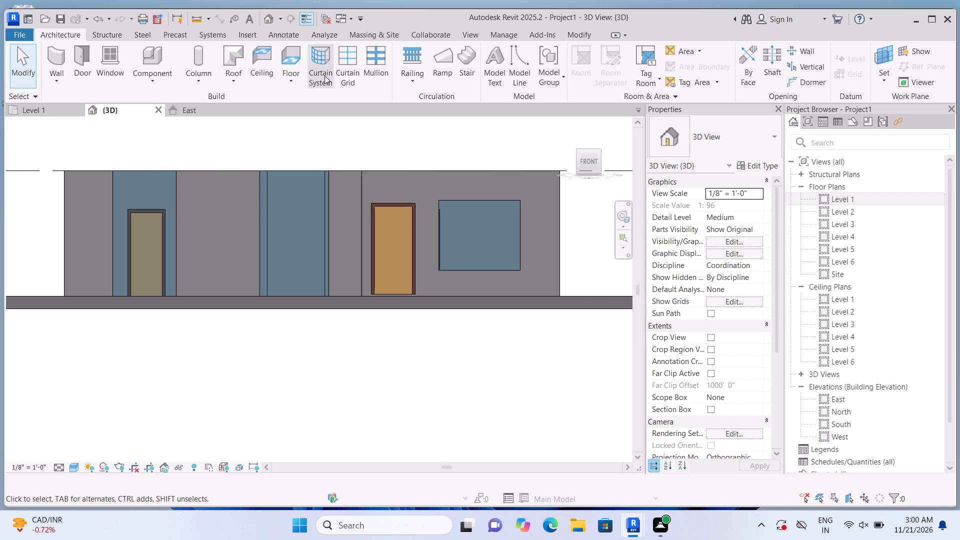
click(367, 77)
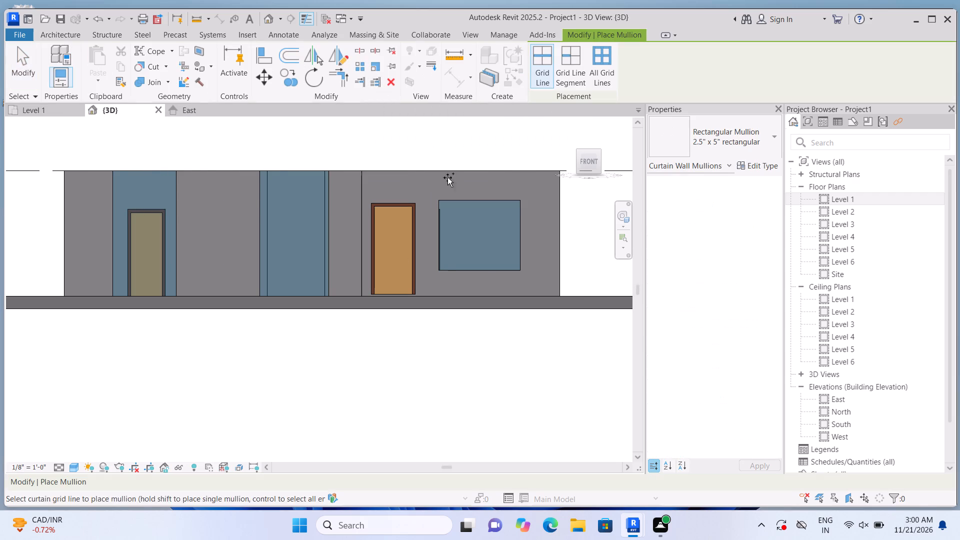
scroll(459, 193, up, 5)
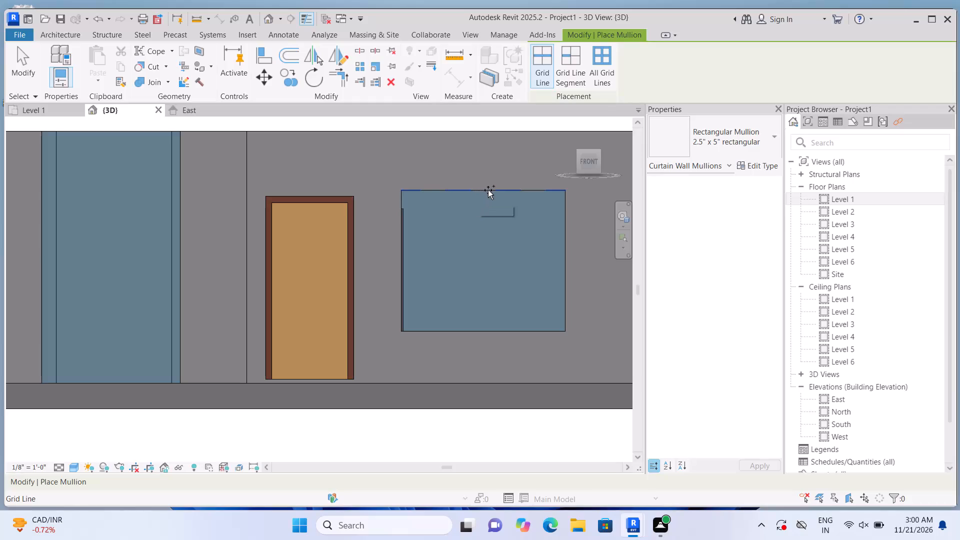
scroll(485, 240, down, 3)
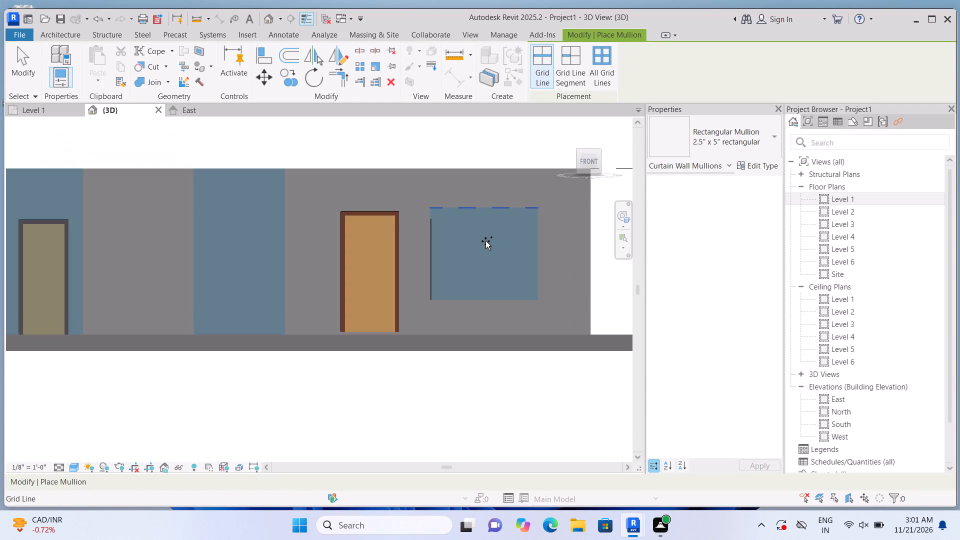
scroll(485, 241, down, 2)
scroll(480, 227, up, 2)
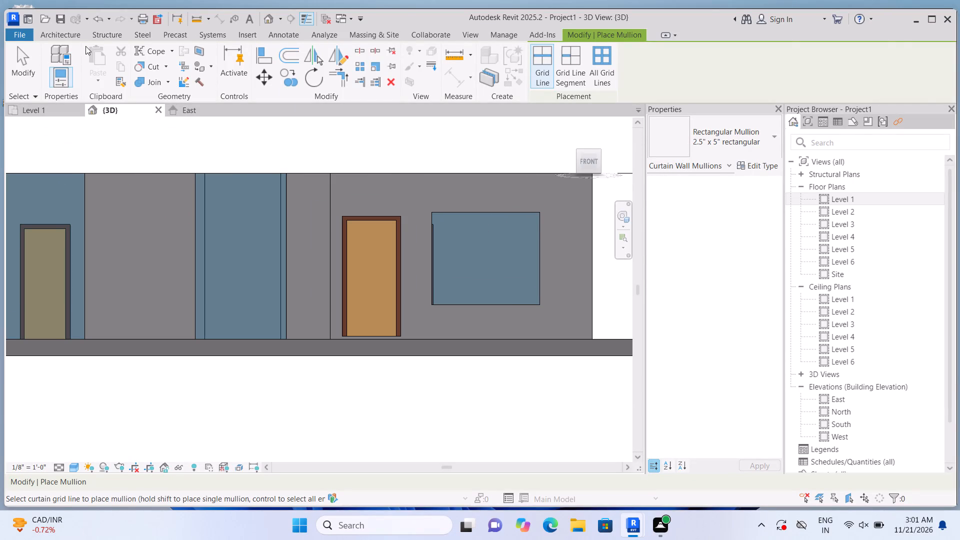
Add a vertical curtain grid line at the midpoint of the east-end window, leaving 3'-3" on each side.
click(68, 35)
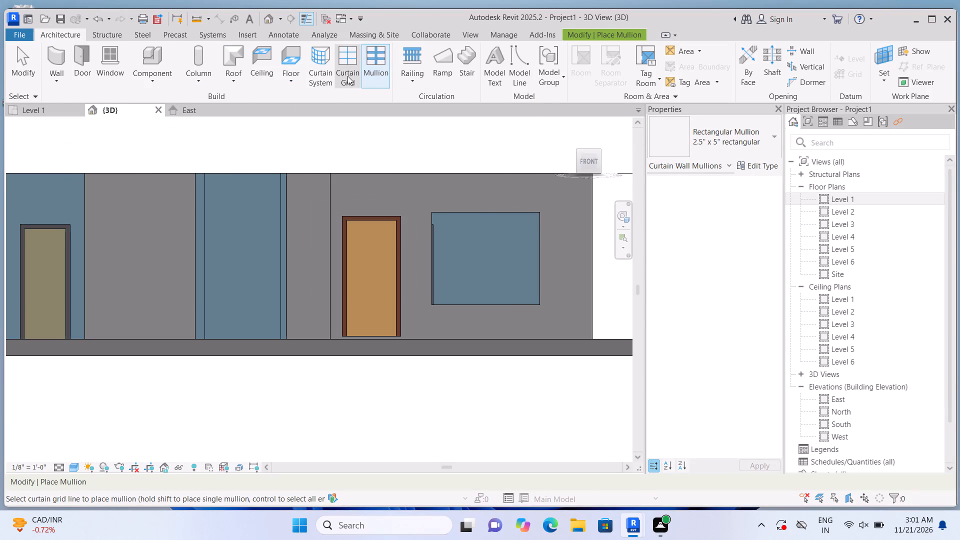
click(347, 76)
scroll(475, 242, up, 3)
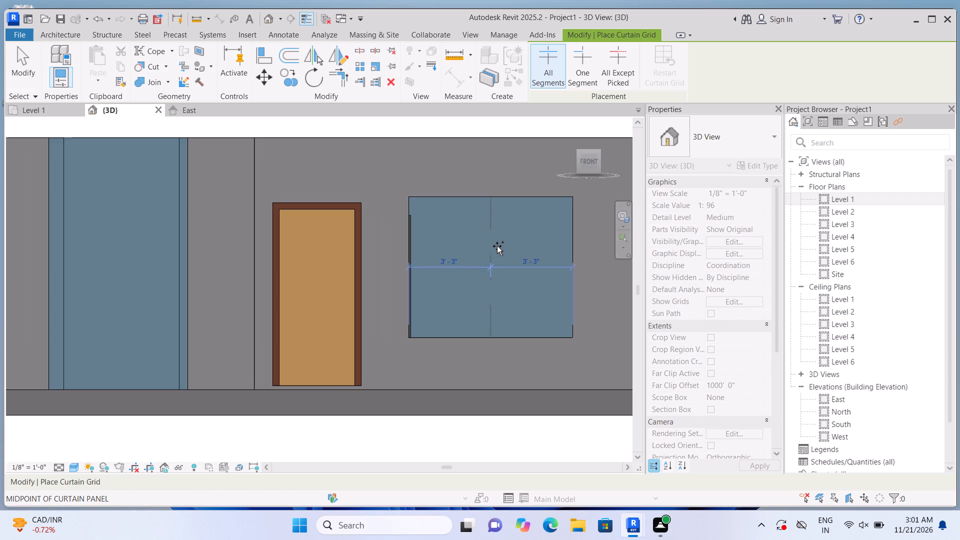
click(497, 246)
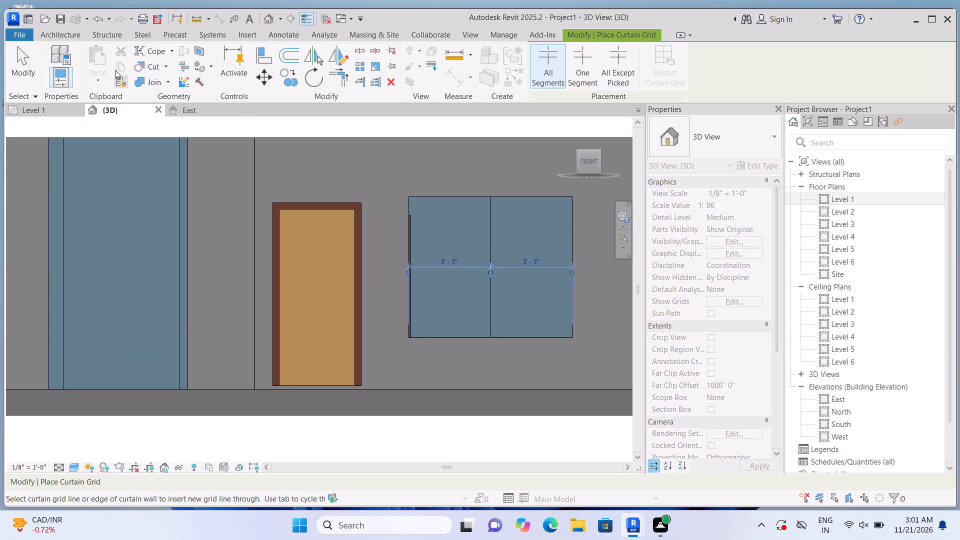
Place 2.5" x 5" rectangular mullions on the east-end window's central grid line and all four perimeter edges.
click(67, 38)
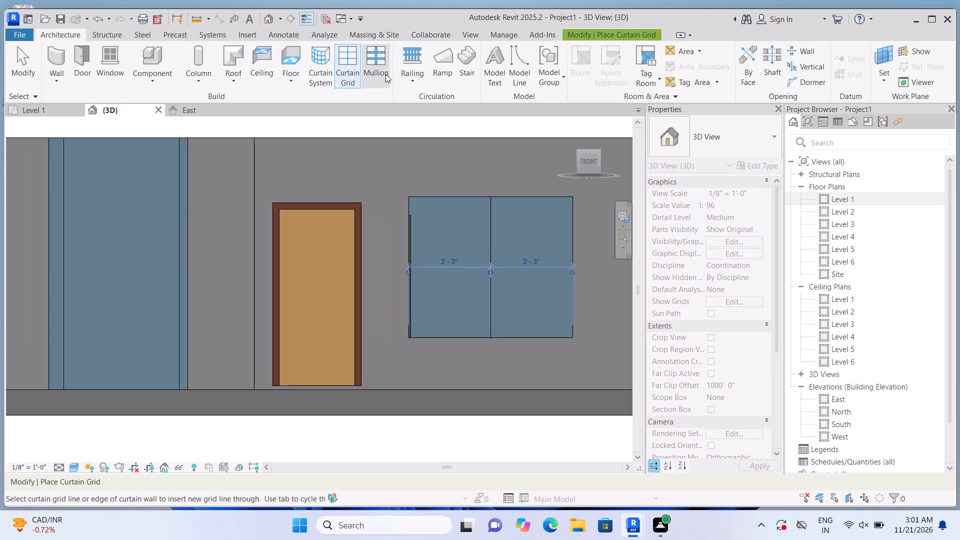
click(380, 63)
click(500, 250)
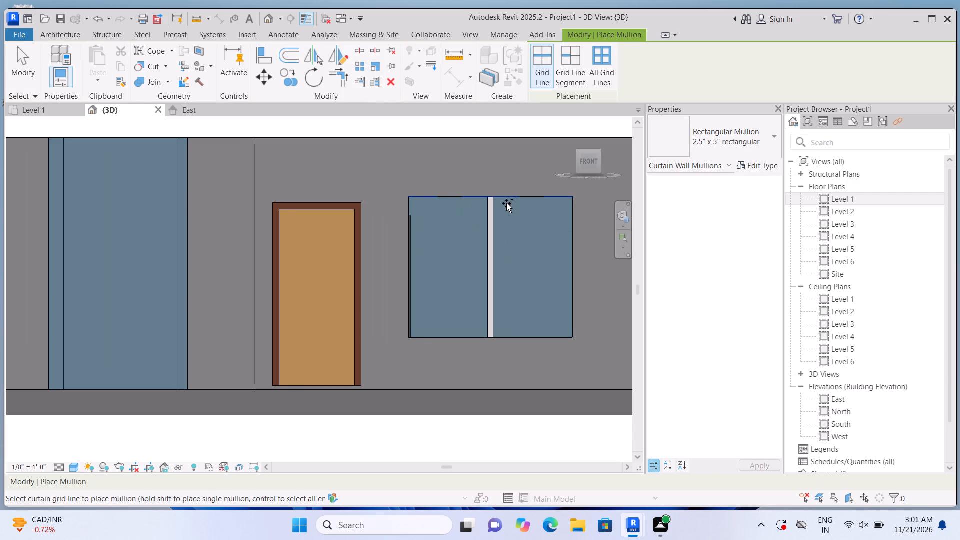
click(506, 203)
click(562, 277)
click(547, 340)
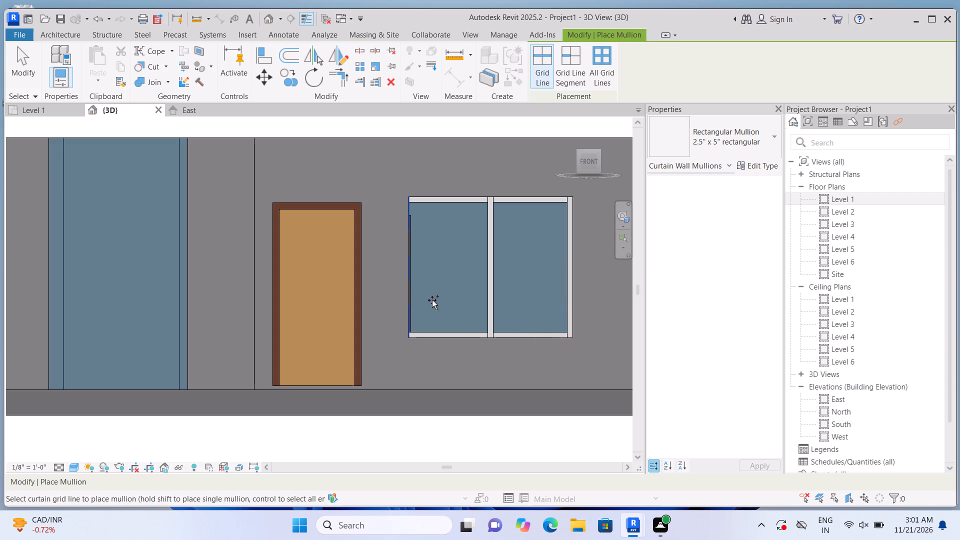
click(412, 287)
scroll(432, 277, down, 7)
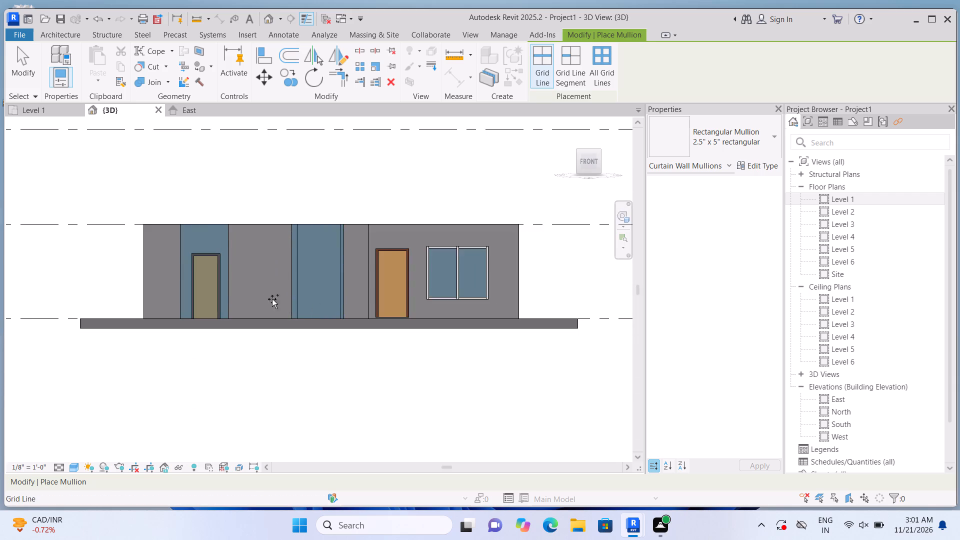
scroll(268, 296, up, 3)
key(Escape)
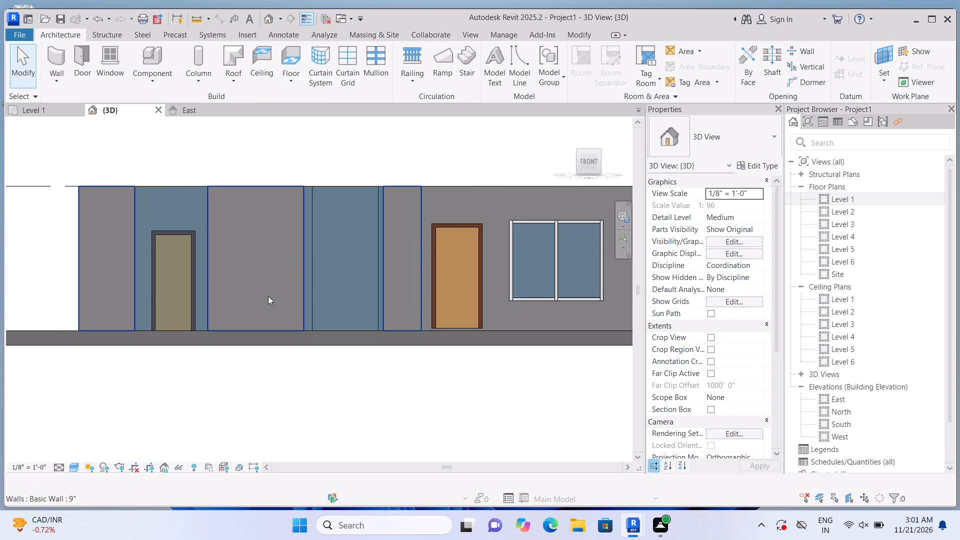
Widen the full-height curtain wall between the two front doors to 6'-0" by extending its west side 6".
scroll(512, 225, down, 2)
scroll(300, 293, up, 1)
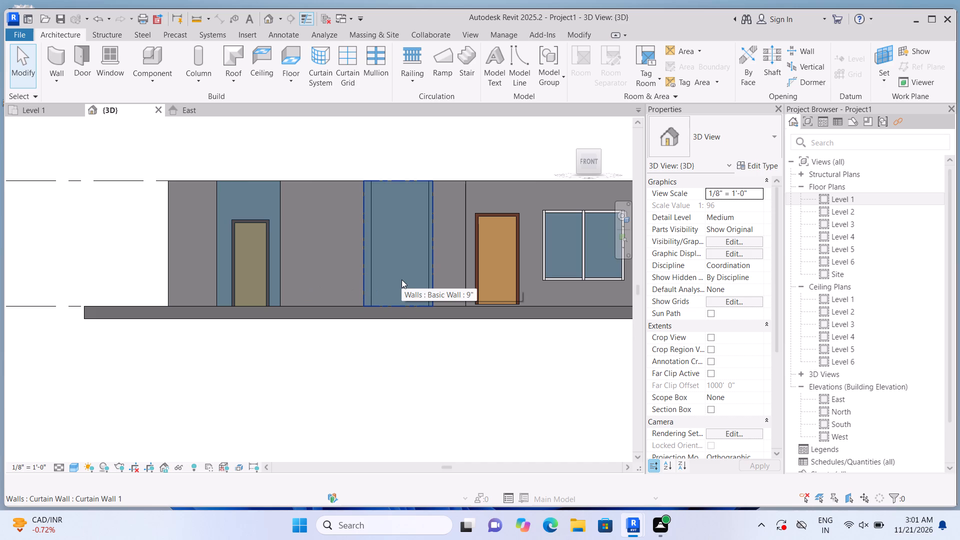
click(402, 279)
scroll(409, 283, up, 2)
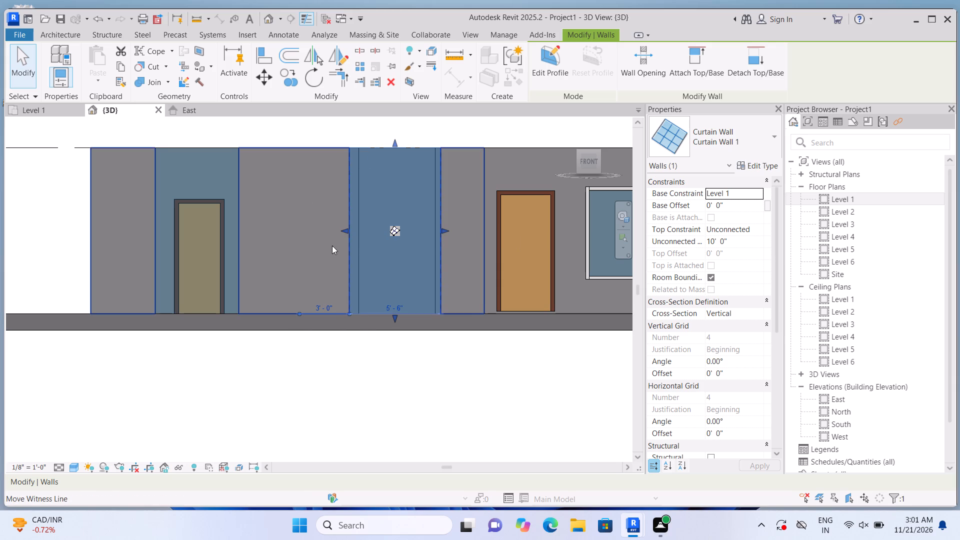
click(345, 228)
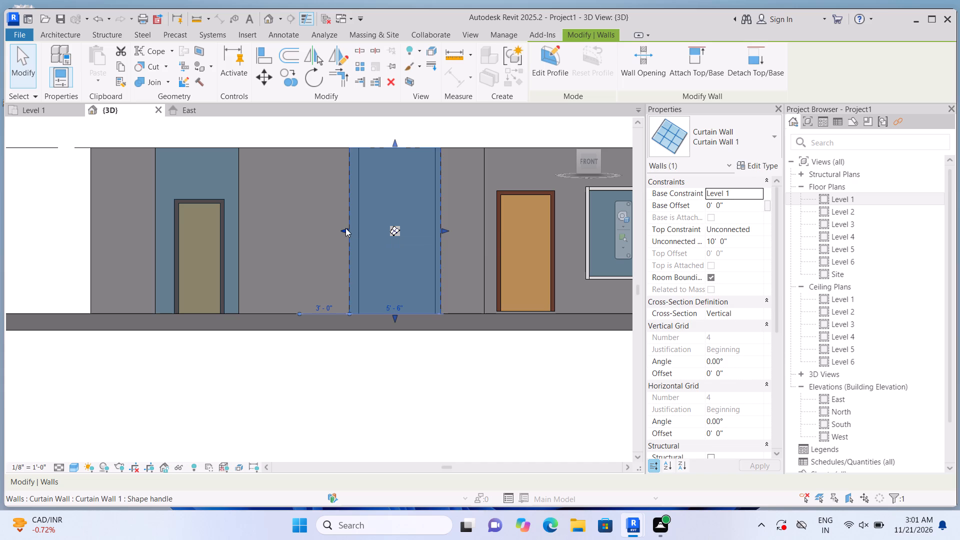
click(344, 229)
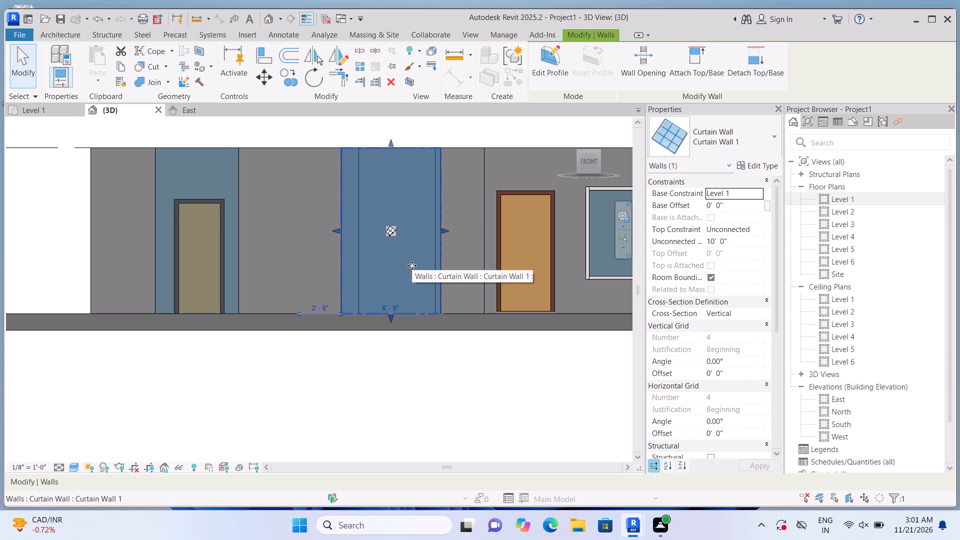
Raise the base of this middle curtain wall to a base offset of about 2'-5 3/16".
drag(390, 317, 388, 296)
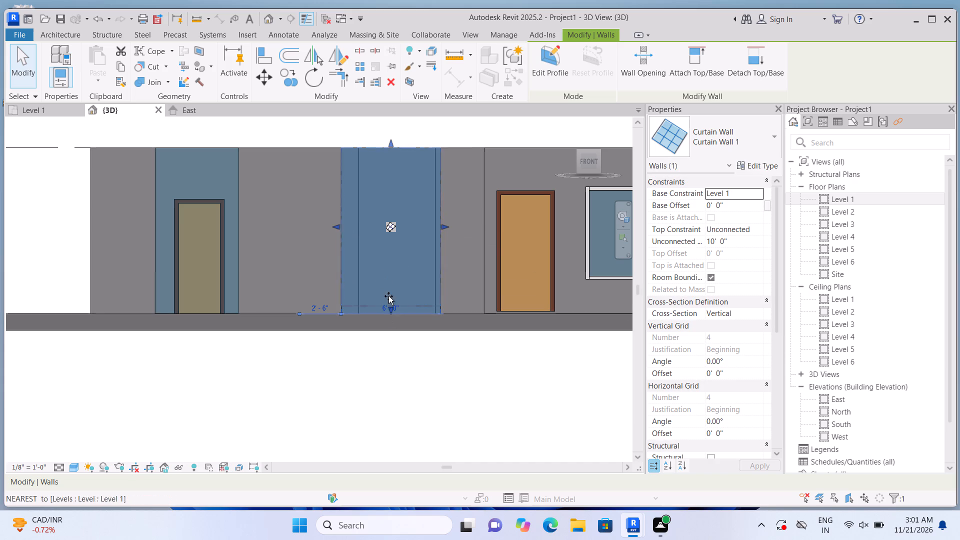
drag(388, 296, 388, 272)
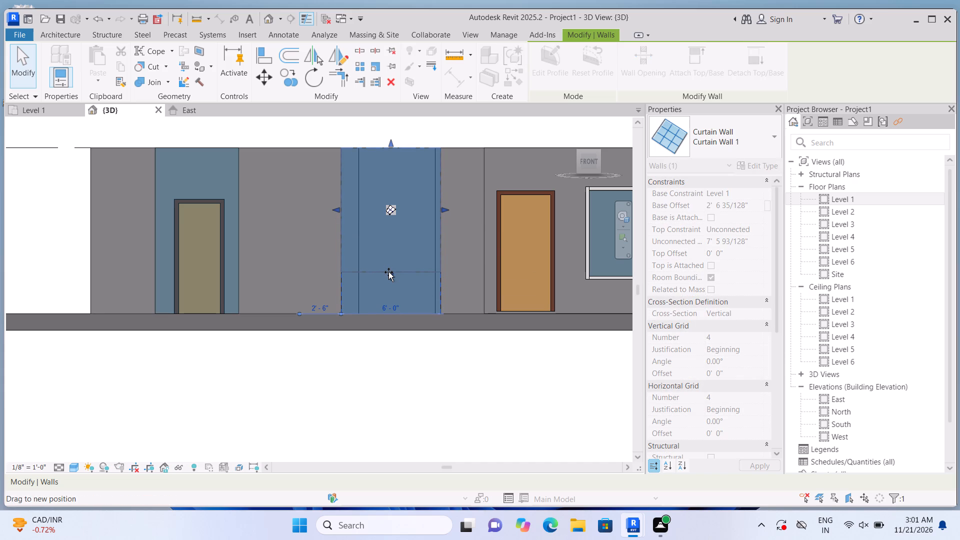
drag(388, 272, 394, 273)
click(394, 273)
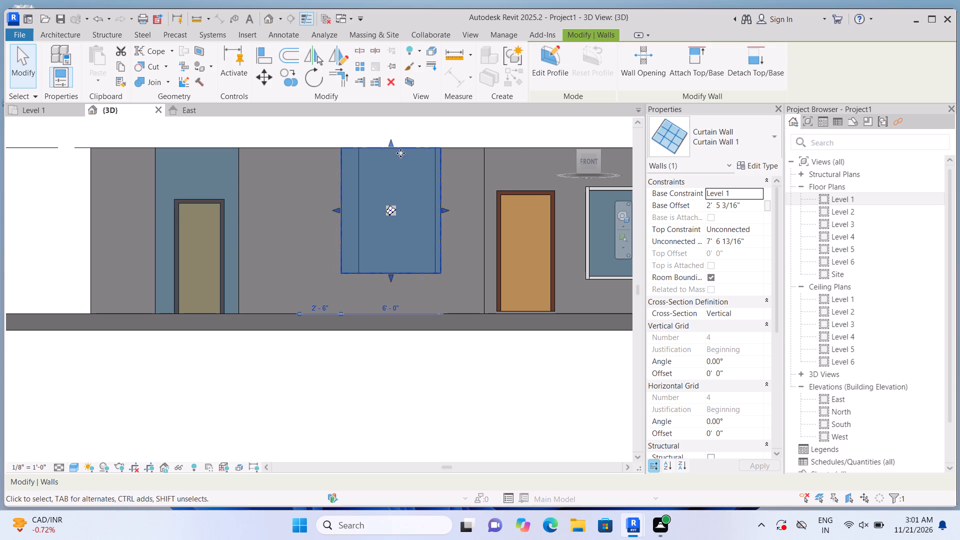
Lower the top of the middle curtain wall below Level 2, giving it a height of about 6'-7".
drag(392, 142, 397, 153)
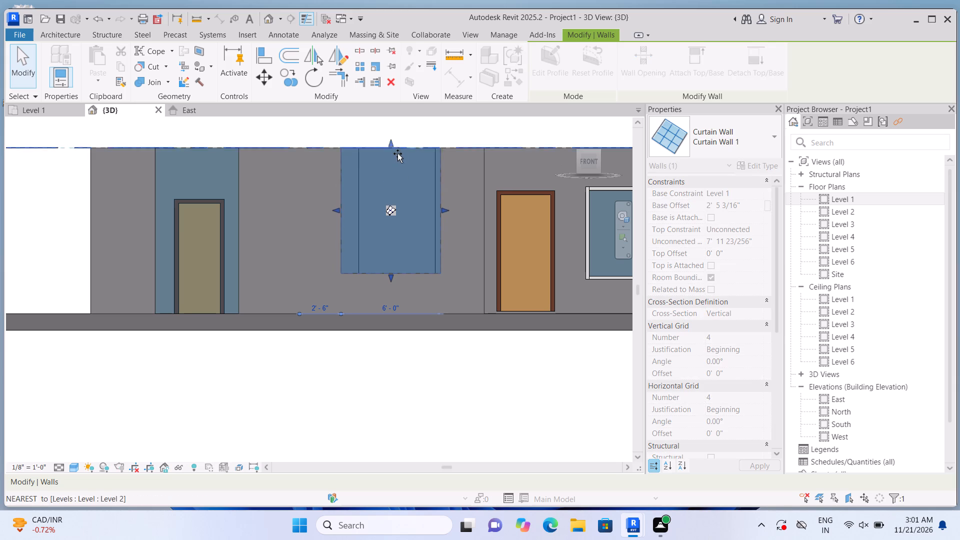
drag(397, 153, 401, 169)
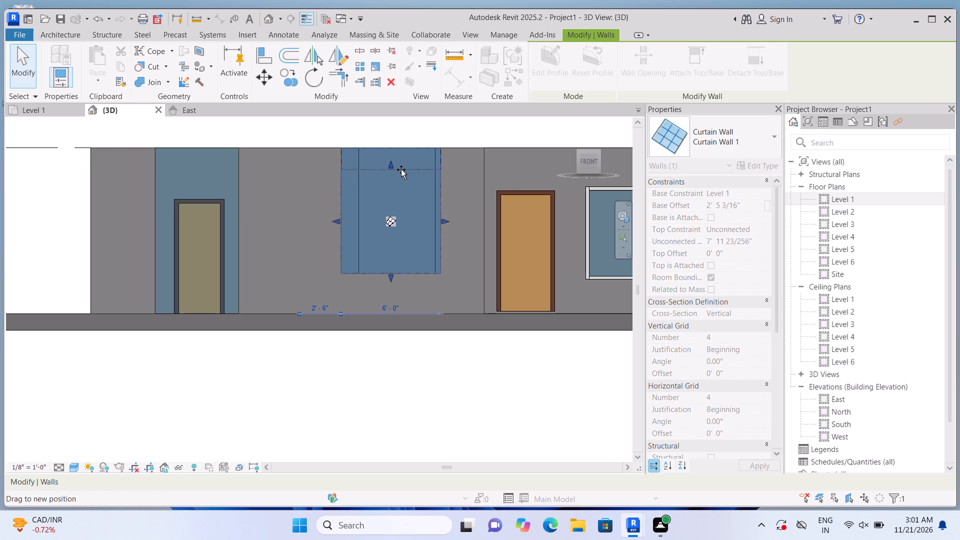
drag(401, 169, 401, 166)
drag(401, 166, 401, 164)
click(403, 369)
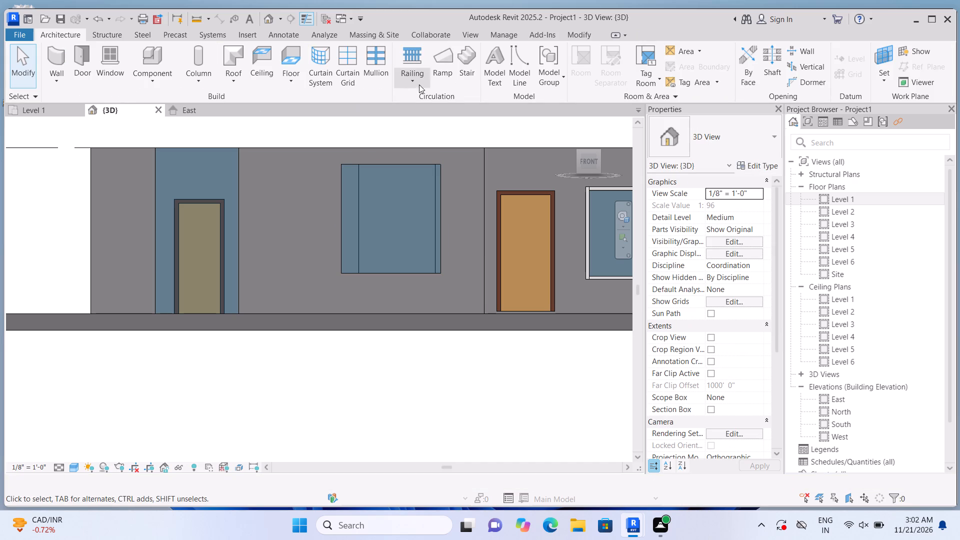
Divide the middle window with midpoint grid lines: one vertical at 3'-0" per side and one horizontal at about 3'-3 3/8" per half.
click(354, 75)
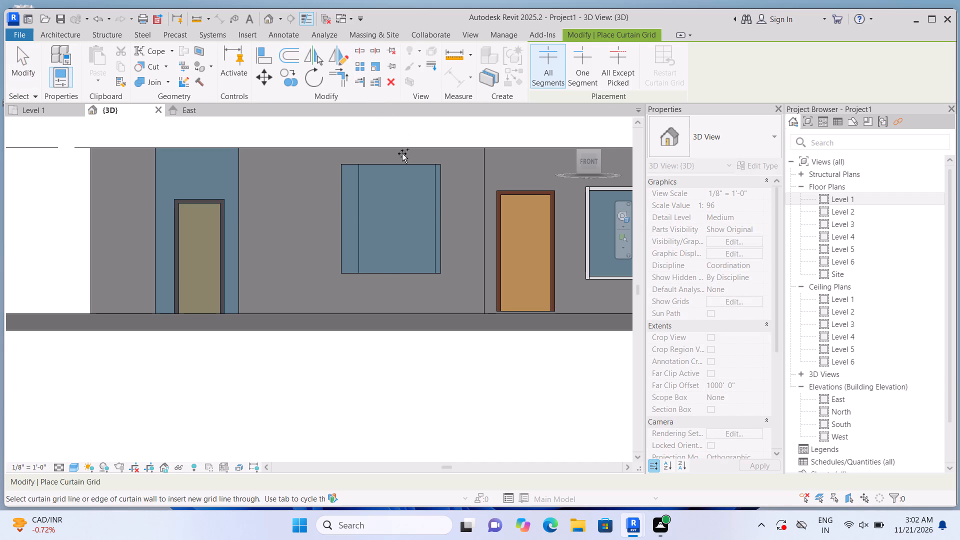
click(395, 177)
scroll(373, 216, up, 2)
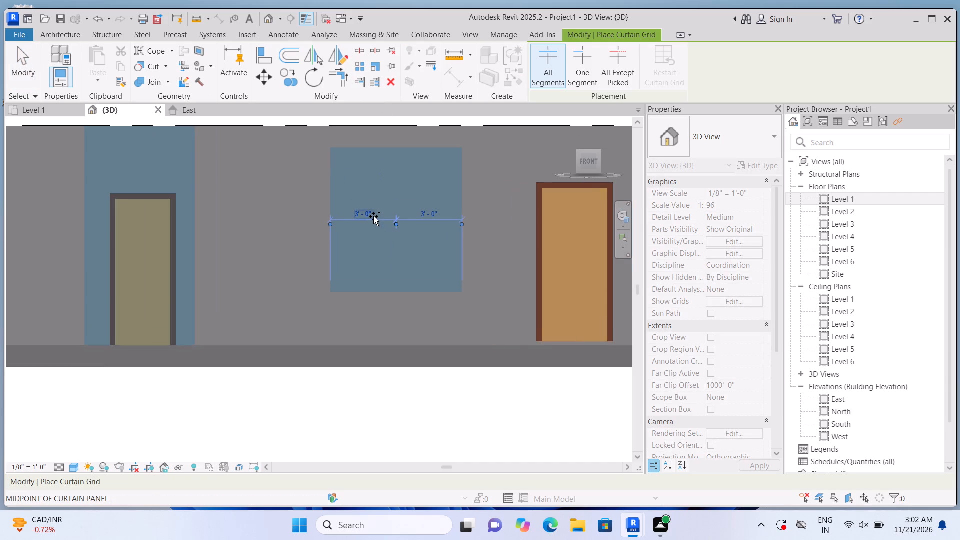
key(Escape)
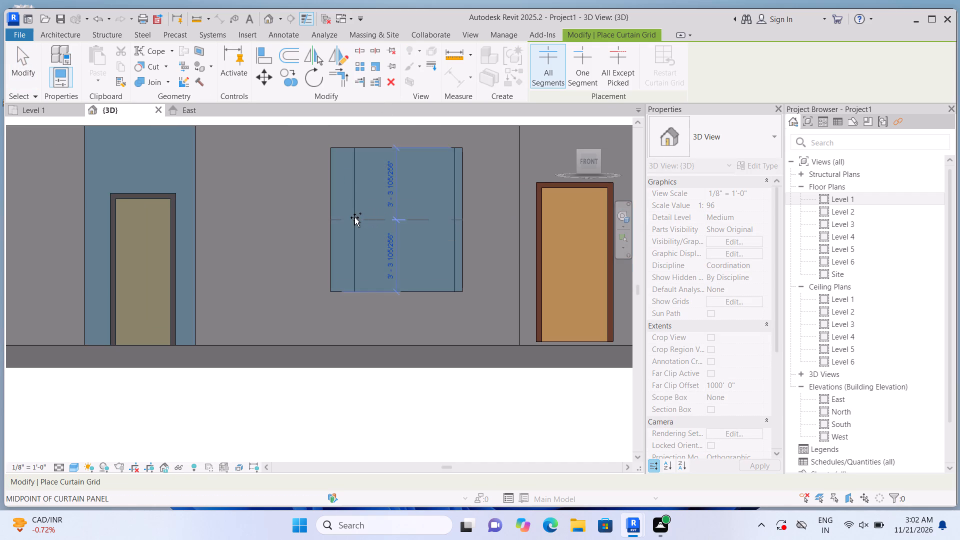
click(354, 217)
Place 2.5" x 5" rectangular mullions on the middle front window's vertical and horizontal grid lines and all four outer edges.
click(74, 33)
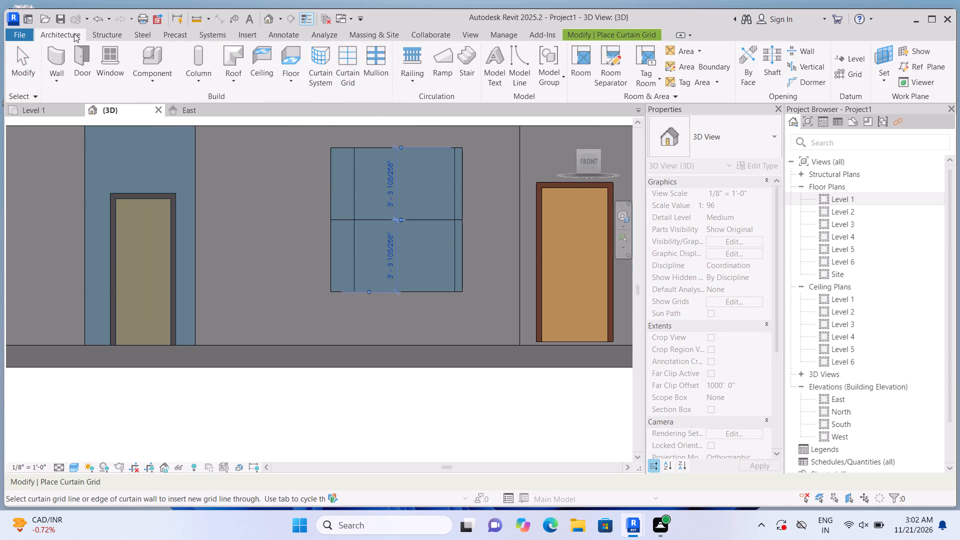
click(378, 65)
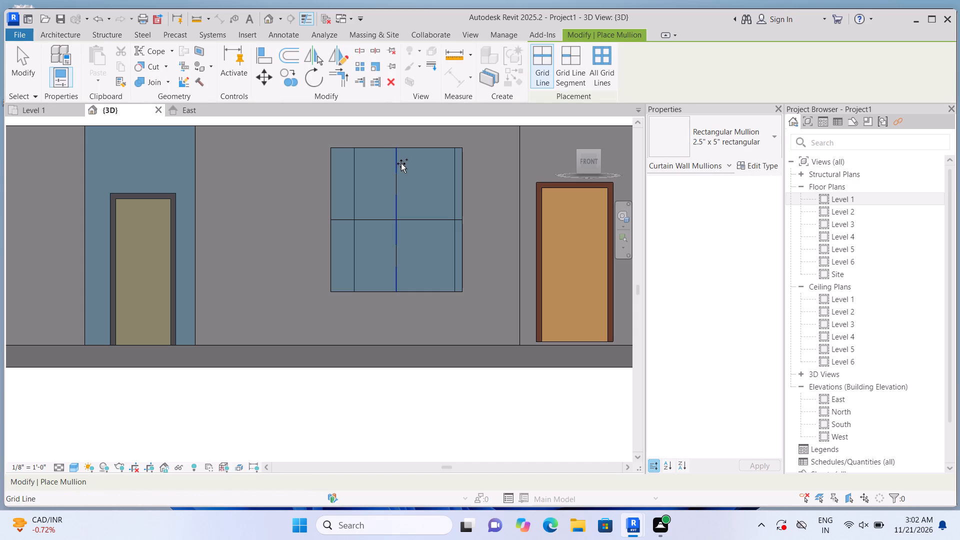
click(402, 163)
click(408, 149)
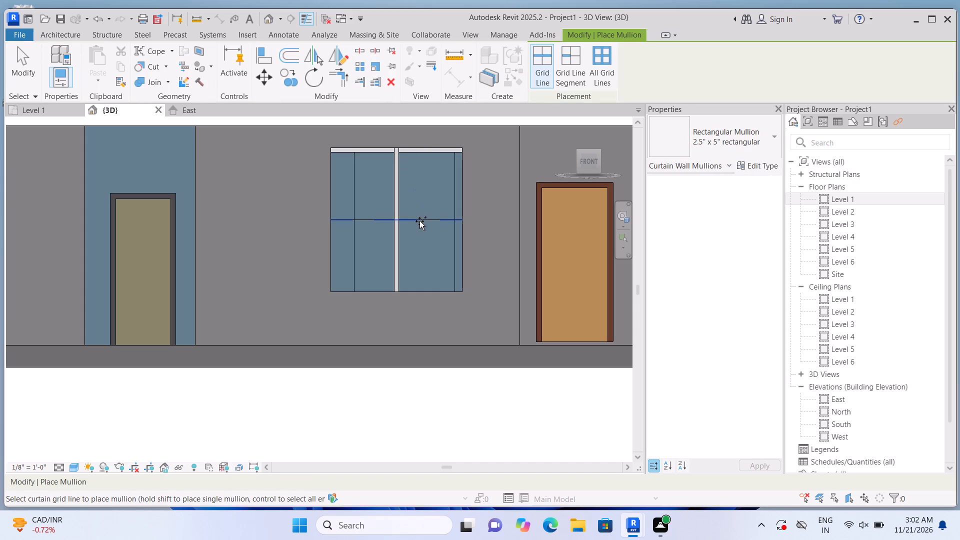
click(419, 221)
click(456, 199)
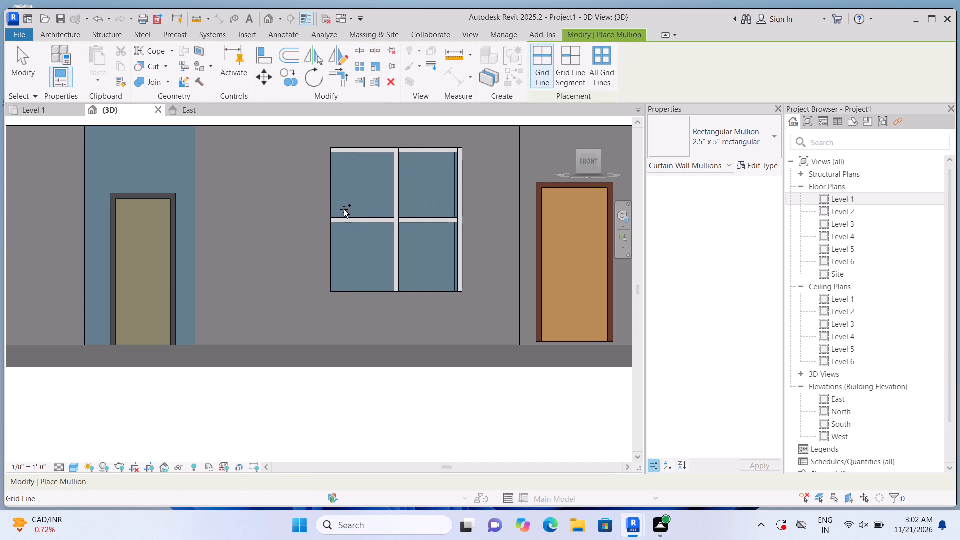
click(327, 211)
click(345, 284)
scroll(369, 288, down, 1)
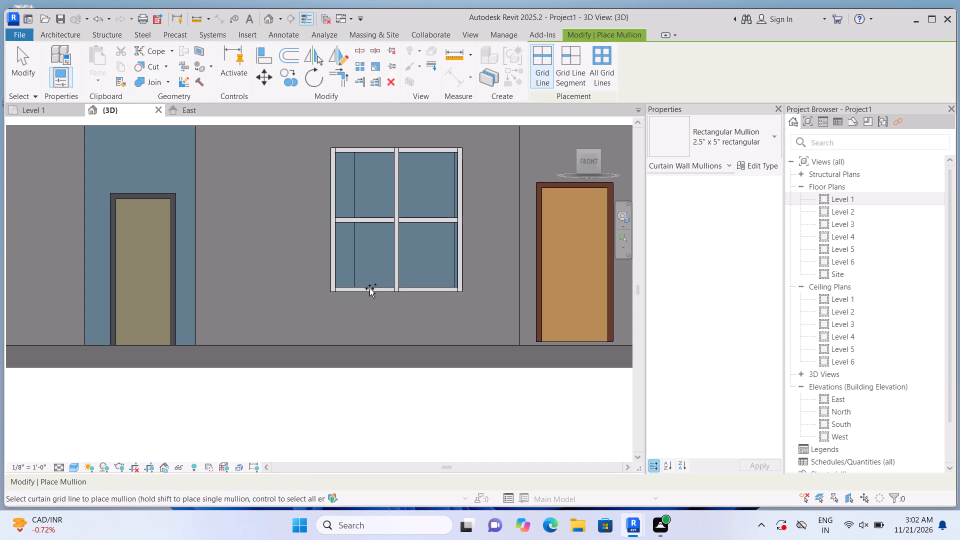
scroll(369, 287, down, 2)
key(Escape)
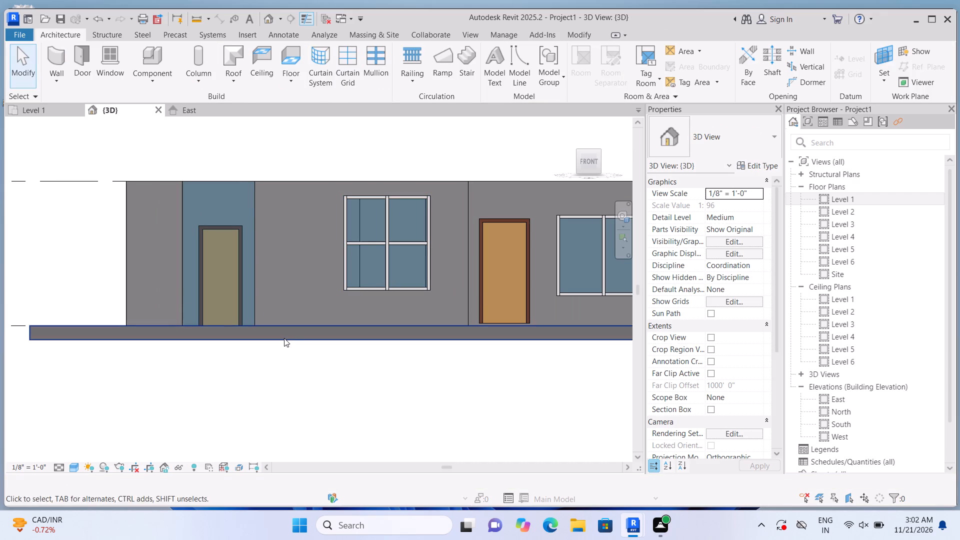
Widen the full-height curtain wall at the front's west end to 6'-0" by extending both sides, leaving 3'-0" to the building corner.
click(179, 300)
scroll(184, 293, up, 3)
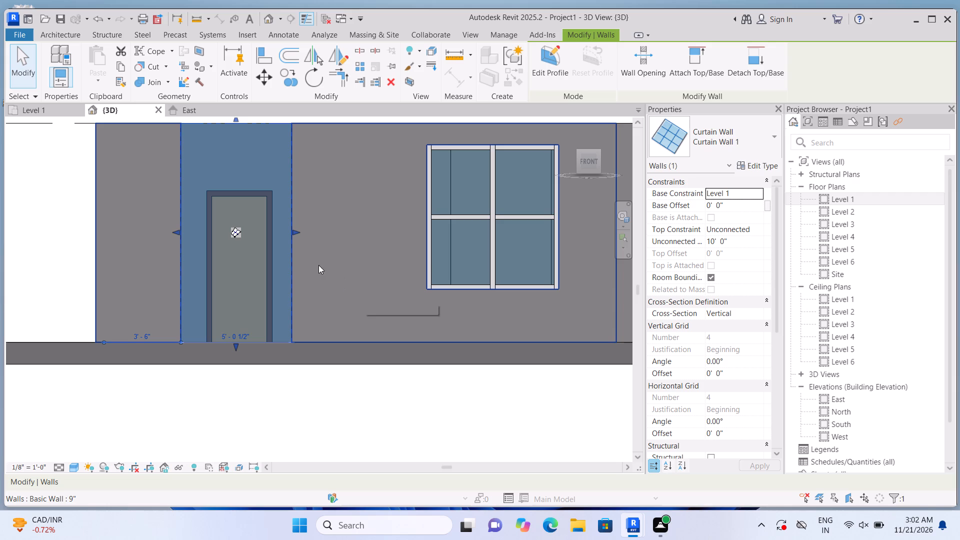
click(296, 227)
click(297, 230)
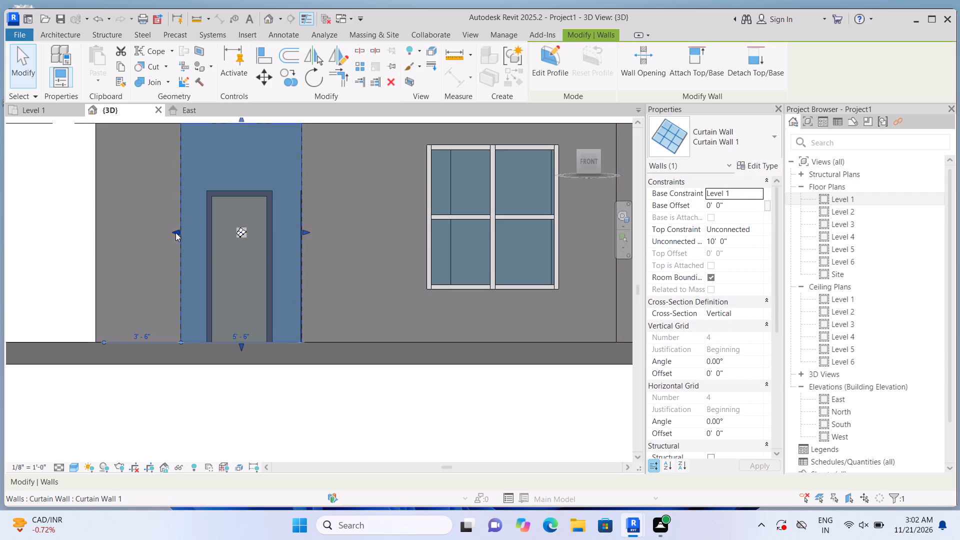
drag(175, 231, 171, 234)
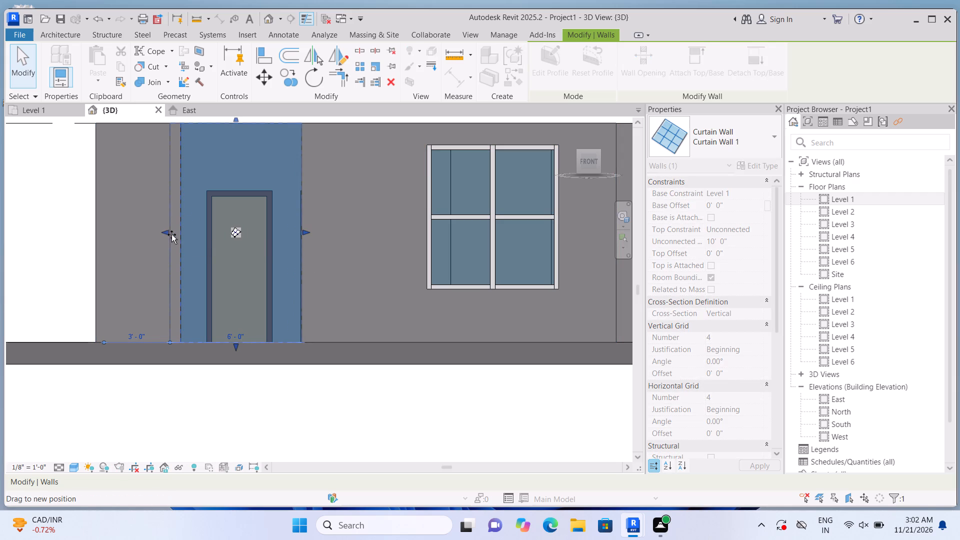
drag(171, 234, 173, 236)
click(173, 236)
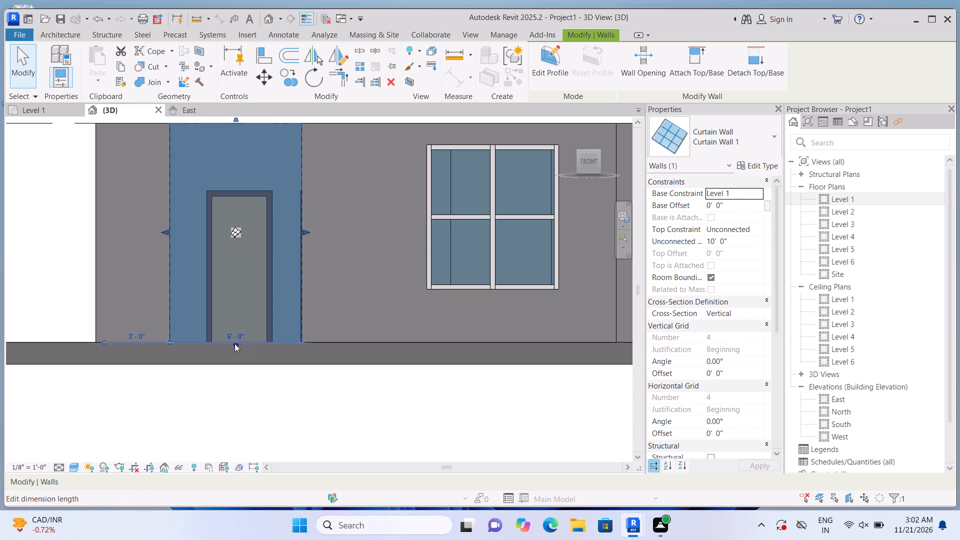
Raise the base of this west curtain wall to a base offset of about 2'-10 7/16".
drag(234, 343, 237, 282)
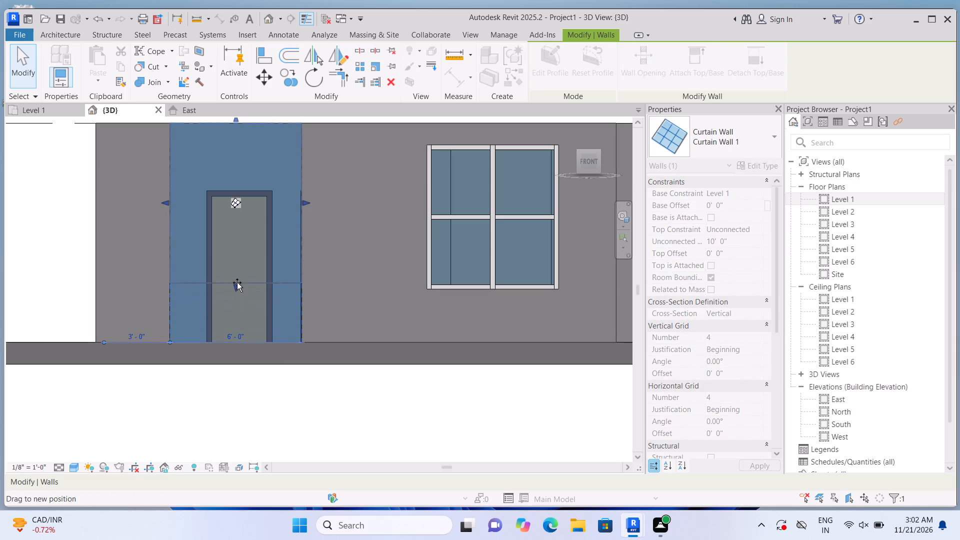
drag(237, 282, 237, 279)
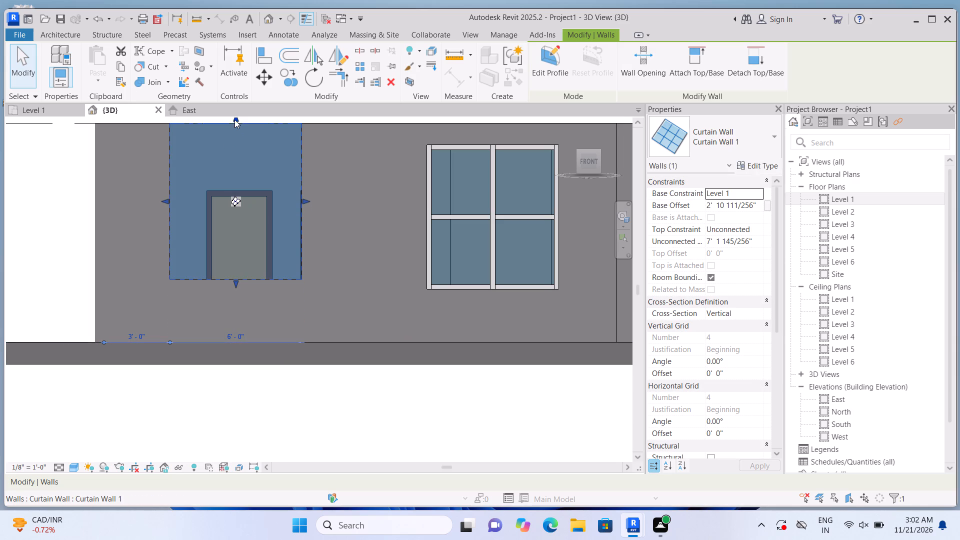
Lower the top of the west curtain wall below Level 2, giving it a height of about 5'-9 3/4".
drag(234, 117, 241, 133)
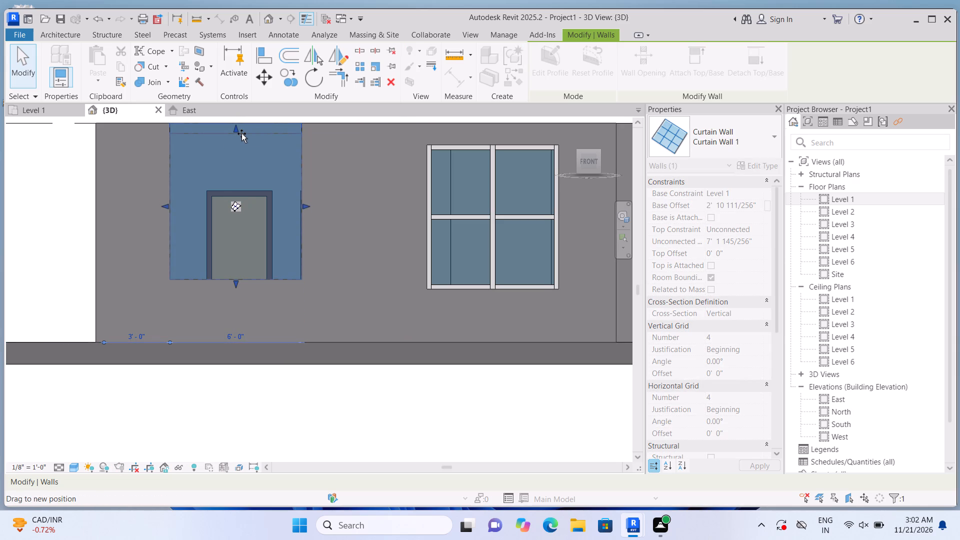
drag(241, 133, 243, 138)
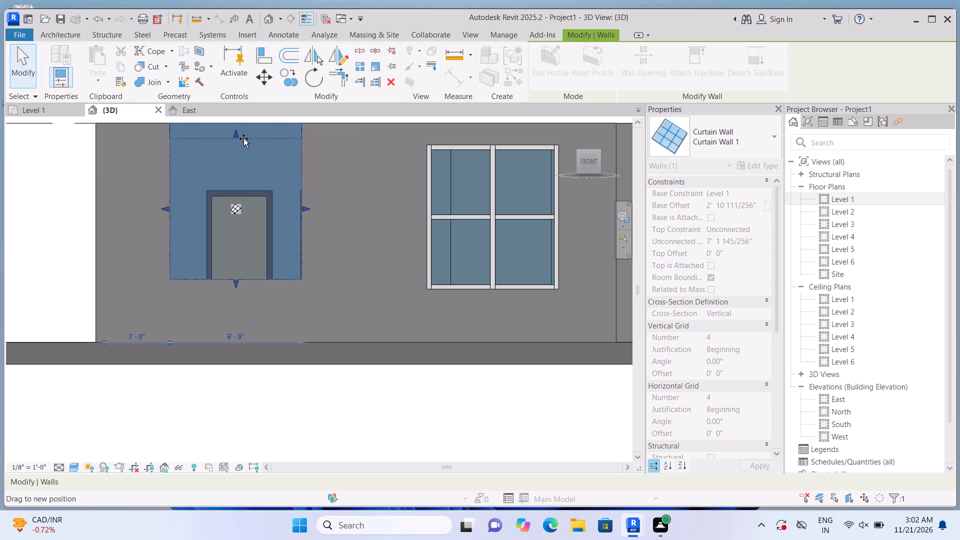
drag(243, 138, 251, 157)
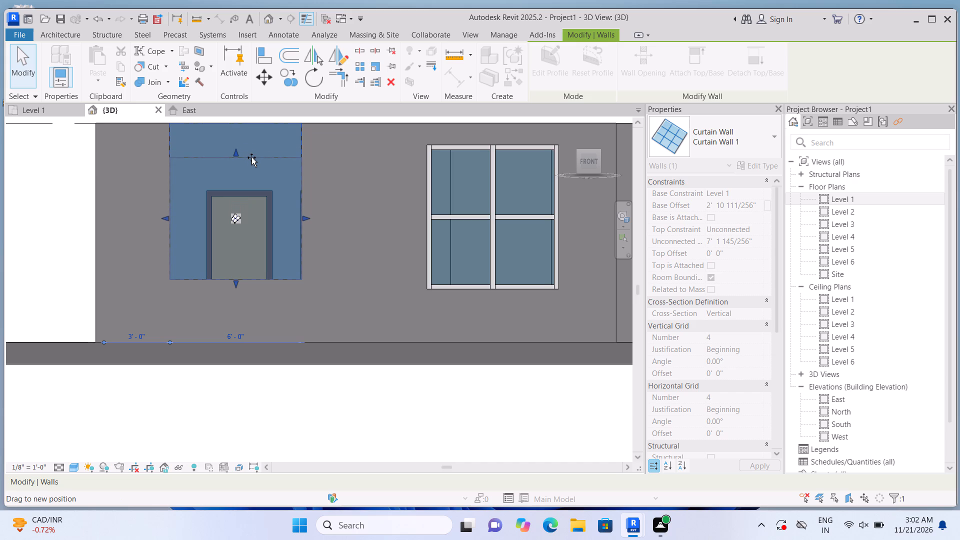
drag(251, 157, 250, 152)
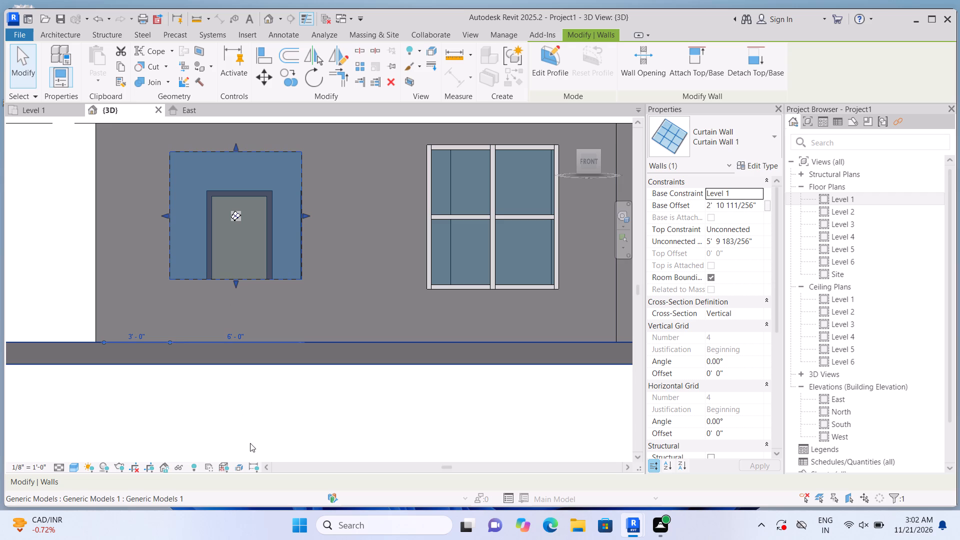
click(244, 396)
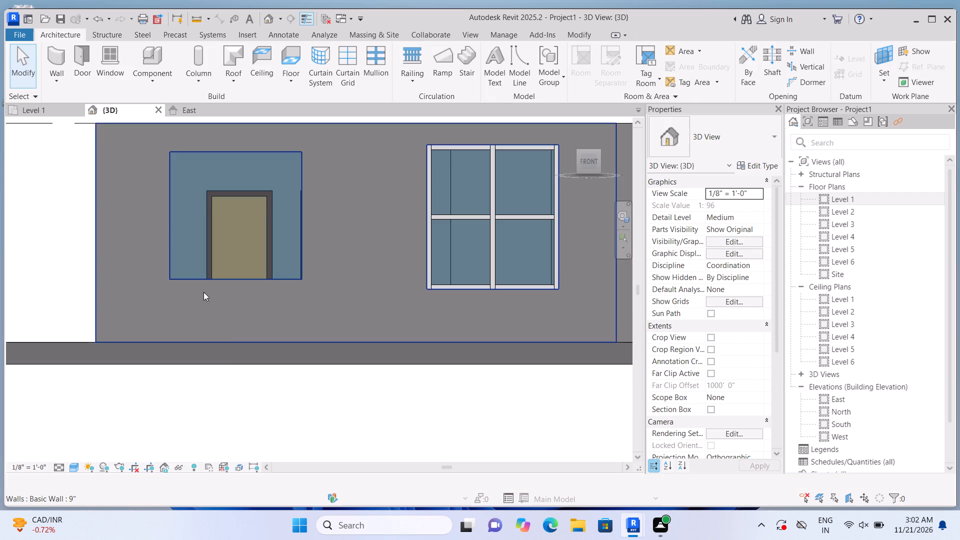
Divide the west window with one vertical midpoint grid line, 3'-0" per side.
scroll(205, 297, down, 2)
scroll(190, 175, up, 1)
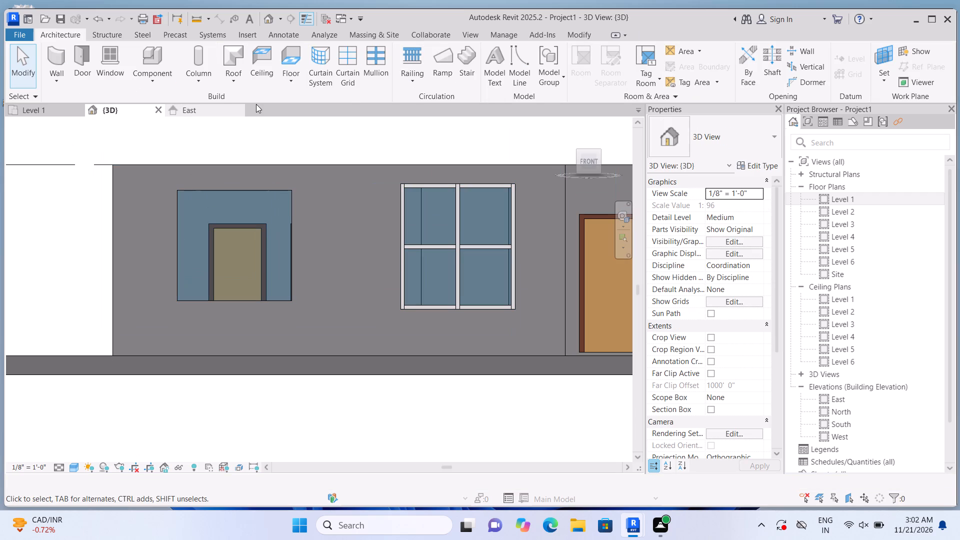
click(353, 83)
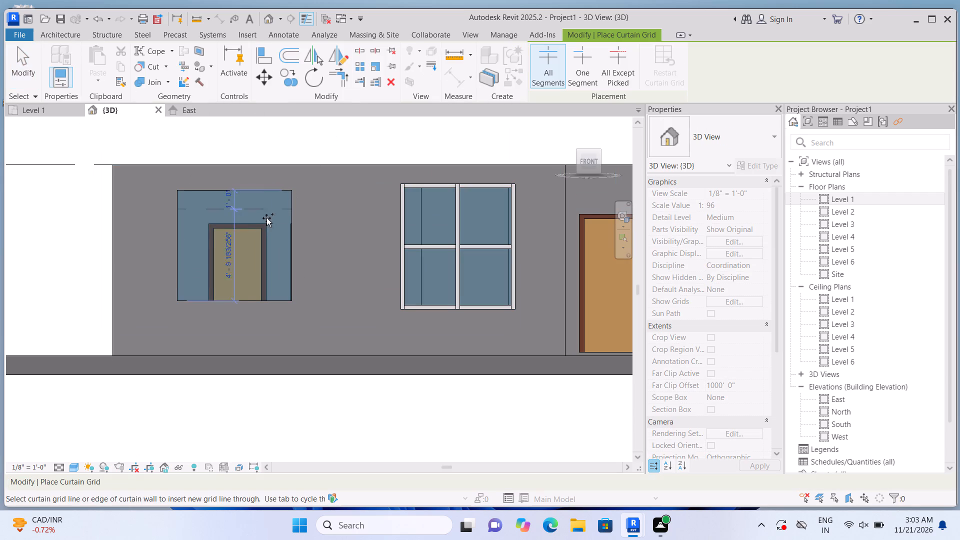
click(233, 199)
Place 2.5" x 5" rectangular mullions on the west window's vertical grid line and all four outer edges.
click(69, 39)
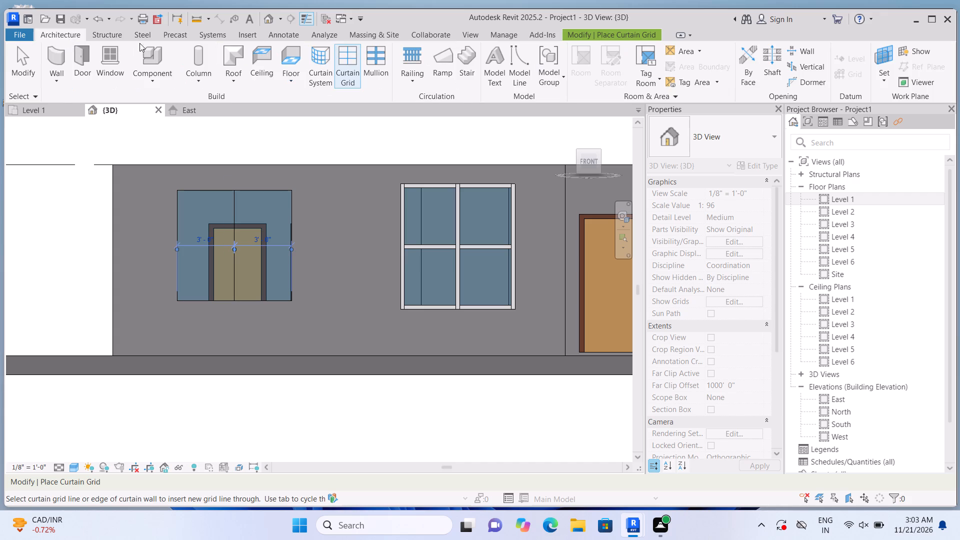
click(386, 69)
scroll(245, 240, up, 1)
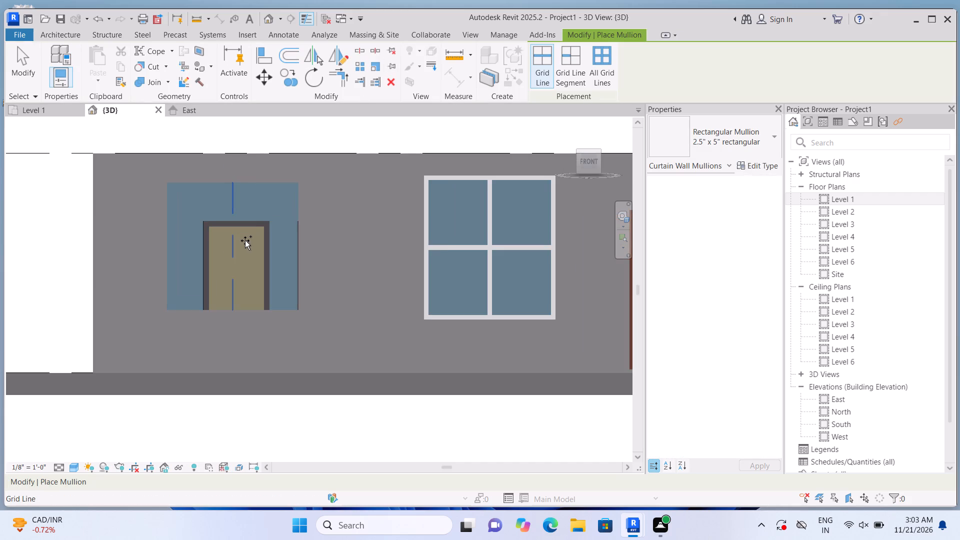
click(244, 240)
click(250, 182)
click(293, 222)
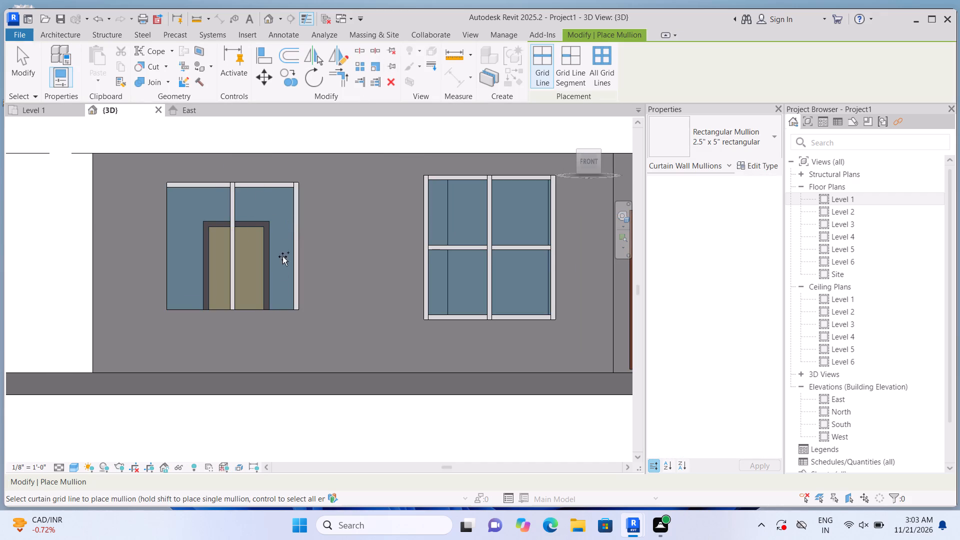
click(278, 305)
click(164, 261)
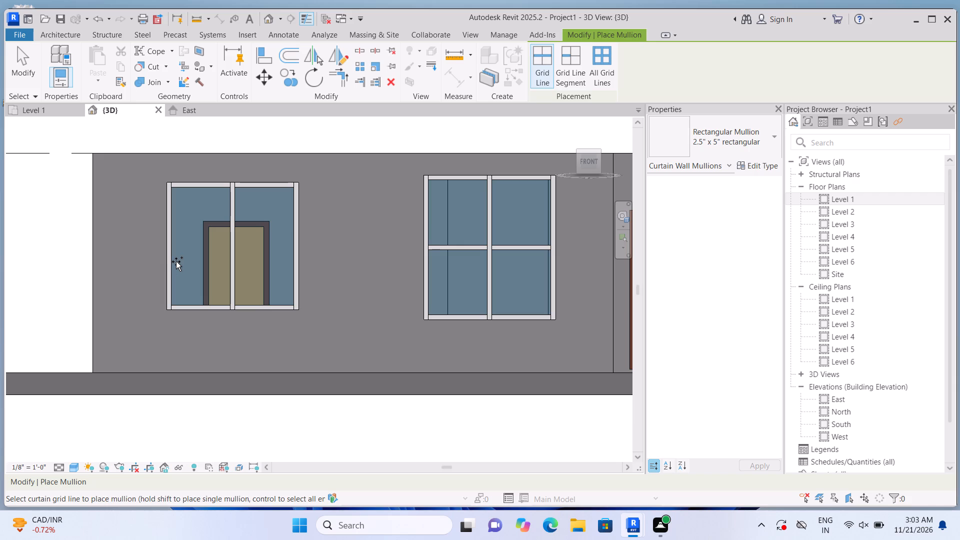
key(grave)
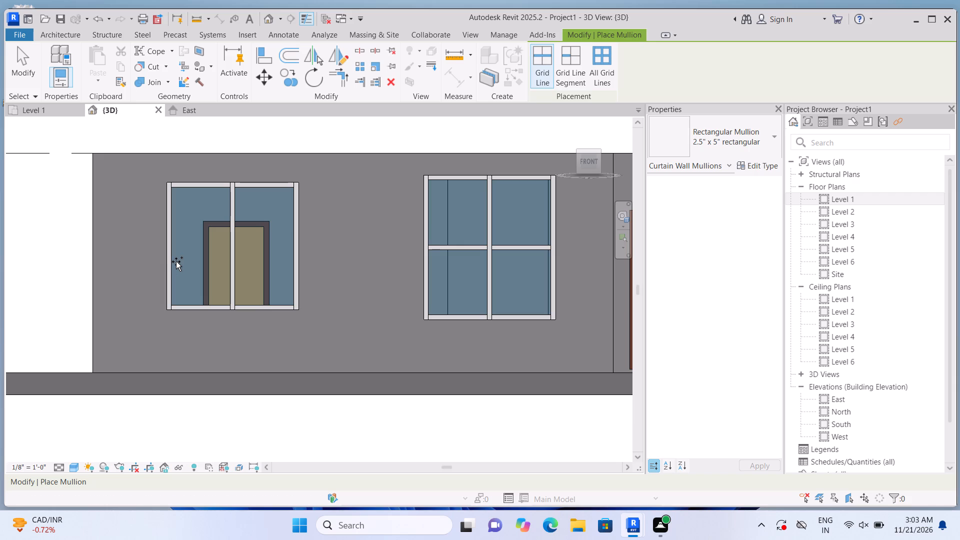
key(grave)
text(``)
scroll(179, 276, down, 3)
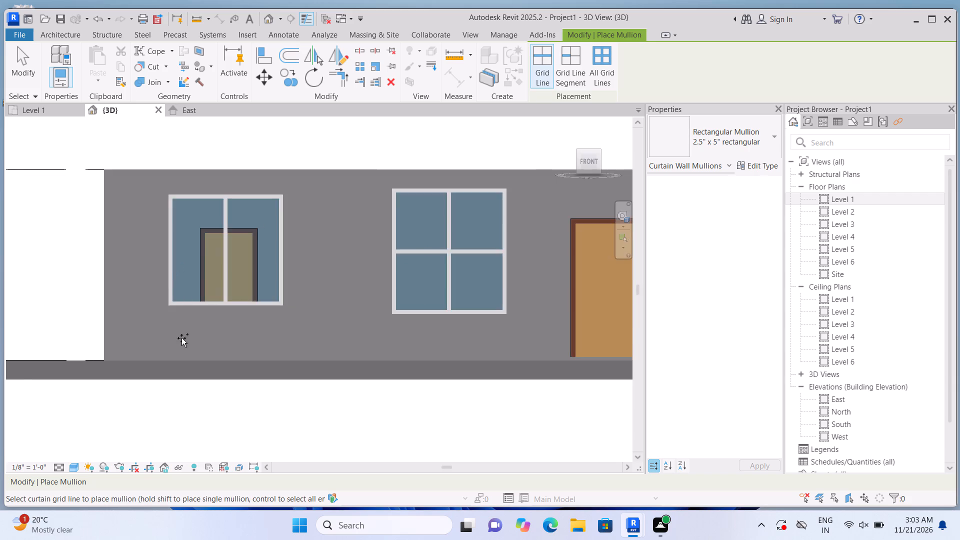
scroll(182, 338, up, 2)
key(Escape)
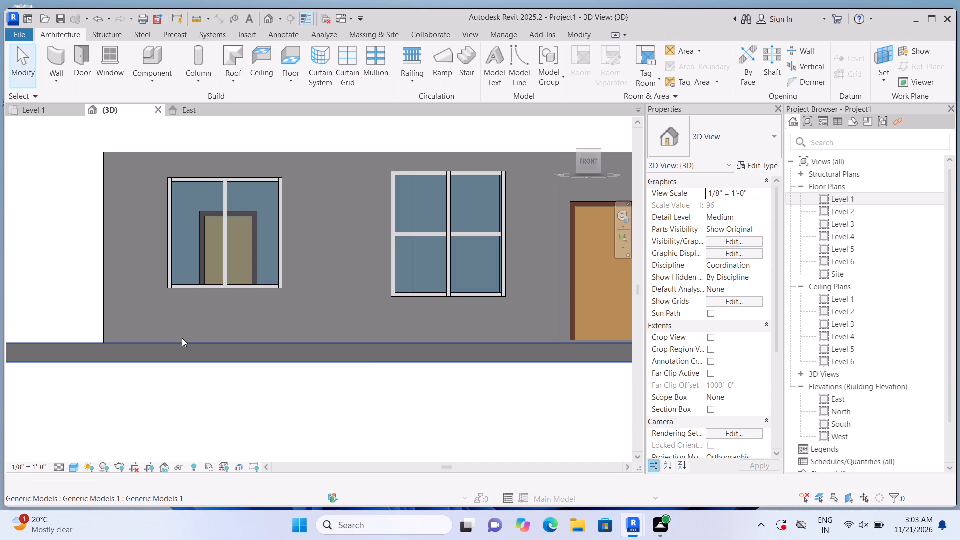
Examine the finished Level 1 windows and wall layout in the isometric 3D view and the Level 1 floor plan.
scroll(346, 202, down, 7)
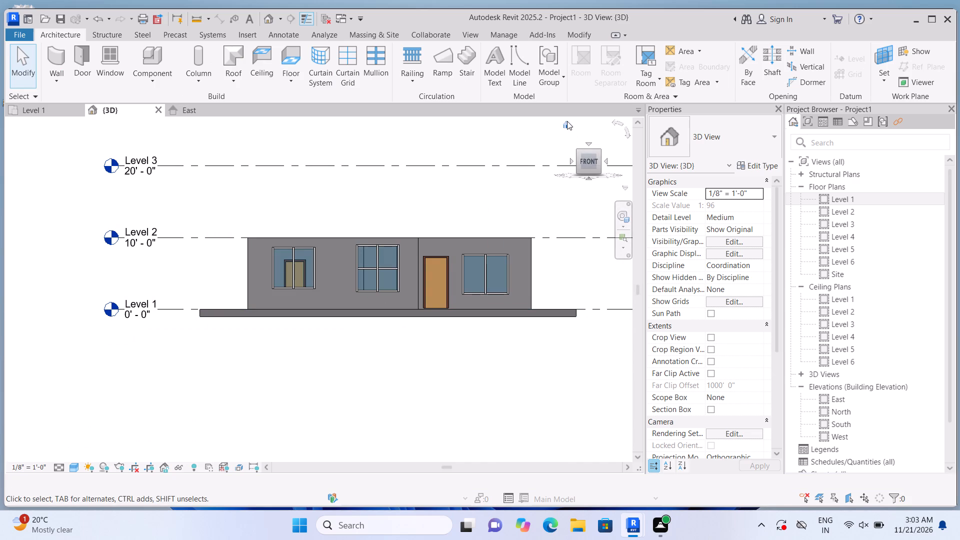
click(564, 124)
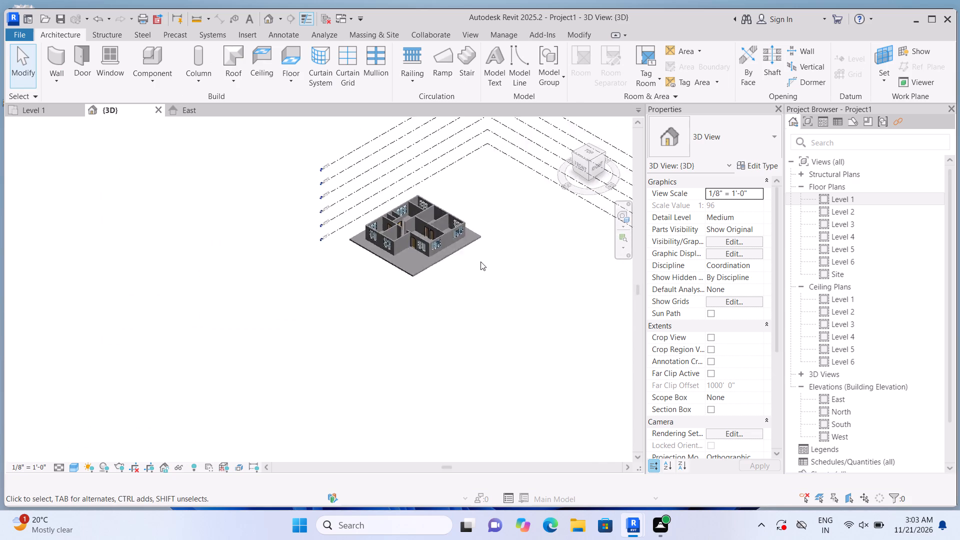
scroll(169, 330, up, 7)
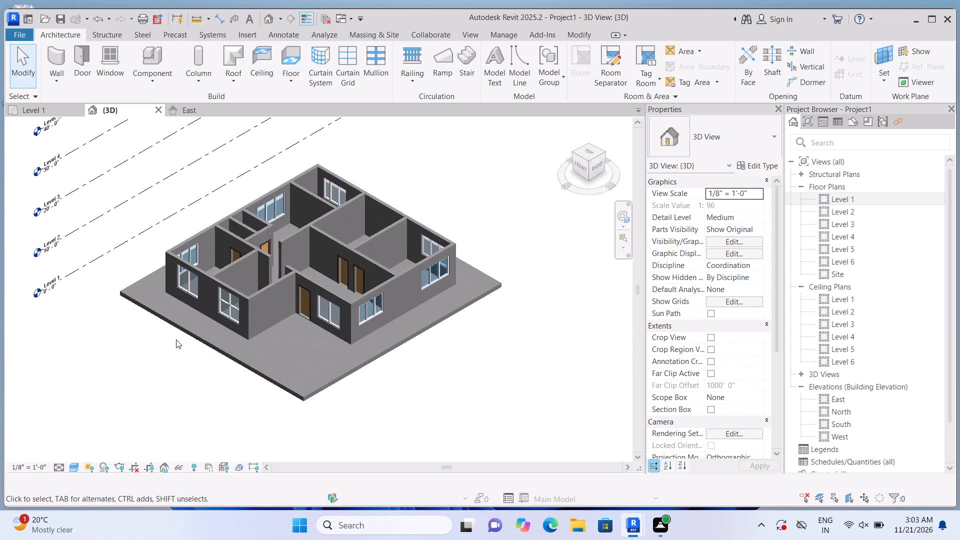
scroll(178, 342, up, 1)
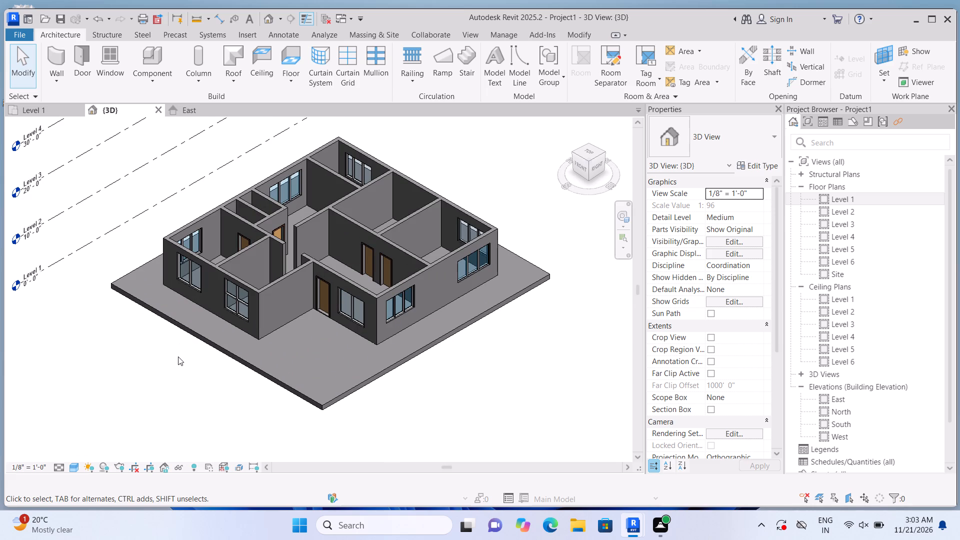
scroll(179, 356, down, 1)
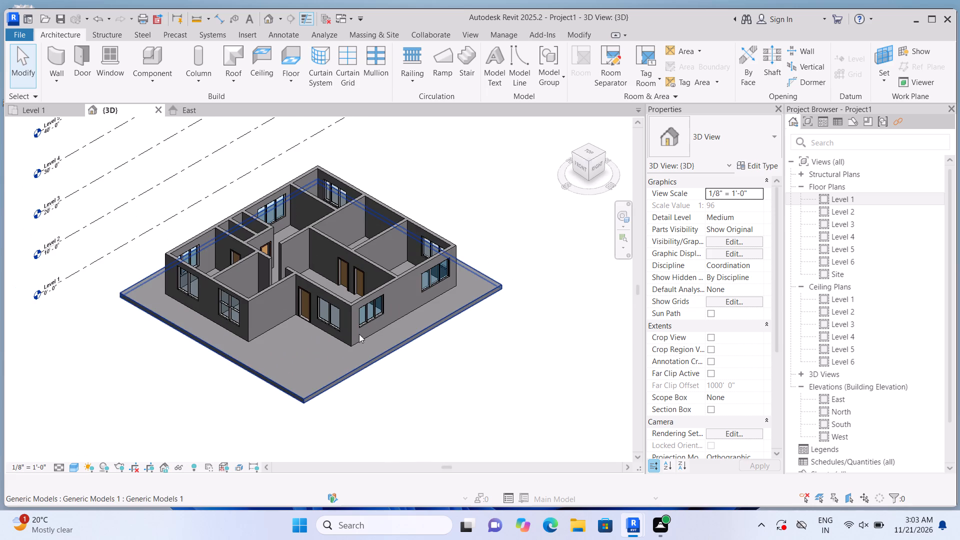
double_click(824, 199)
scroll(542, 308, down, 3)
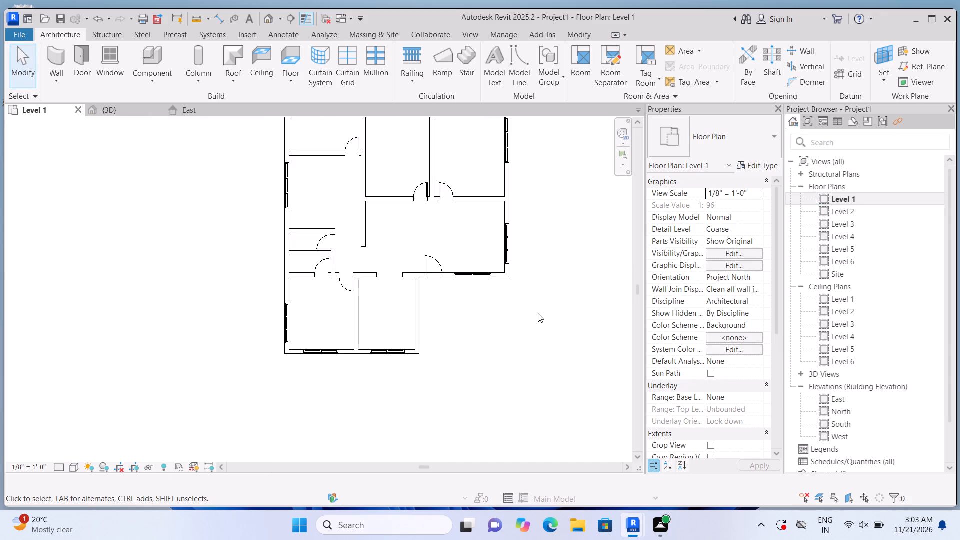
scroll(538, 313, down, 4)
scroll(557, 246, up, 2)
scroll(541, 206, up, 3)
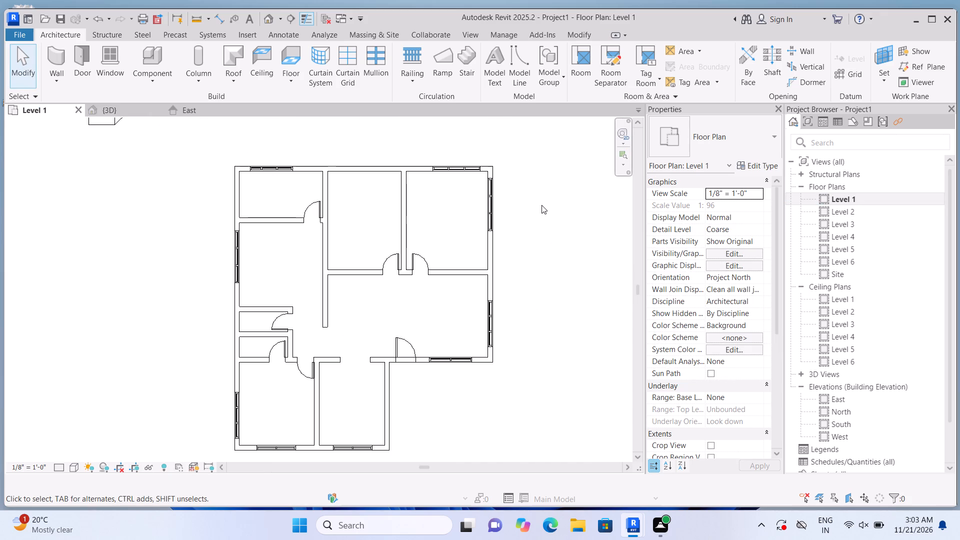
click(263, 18)
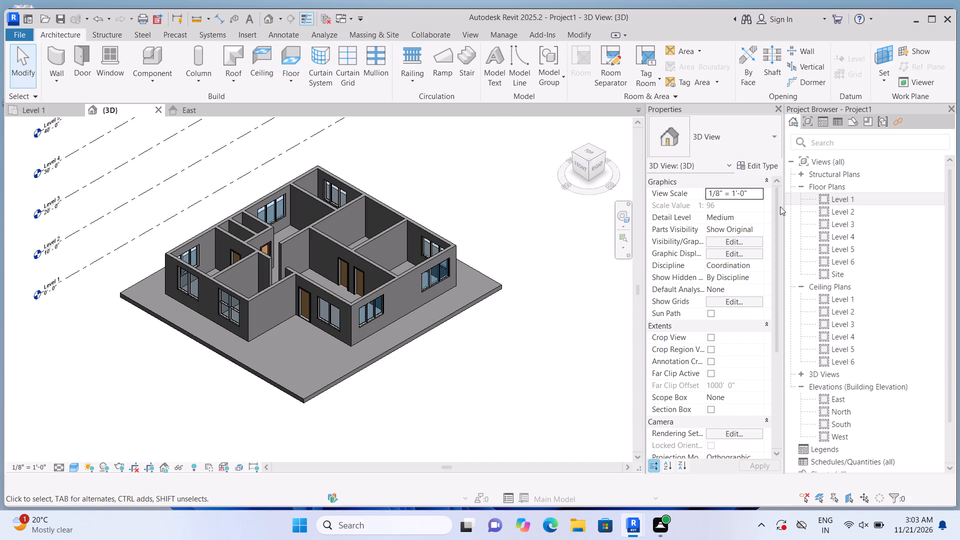
double_click(822, 194)
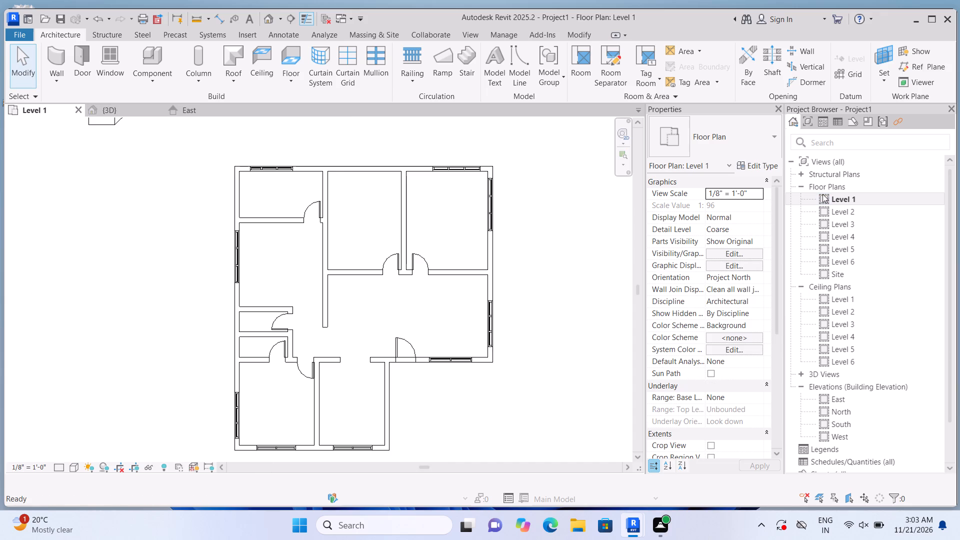
Create a Generic - 12" footprint roof on Level 2 with a rectangular boundary spanning the outermost wall corners, about 43'-6" north to south.
scroll(467, 248, down, 2)
scroll(466, 248, up, 1)
click(223, 84)
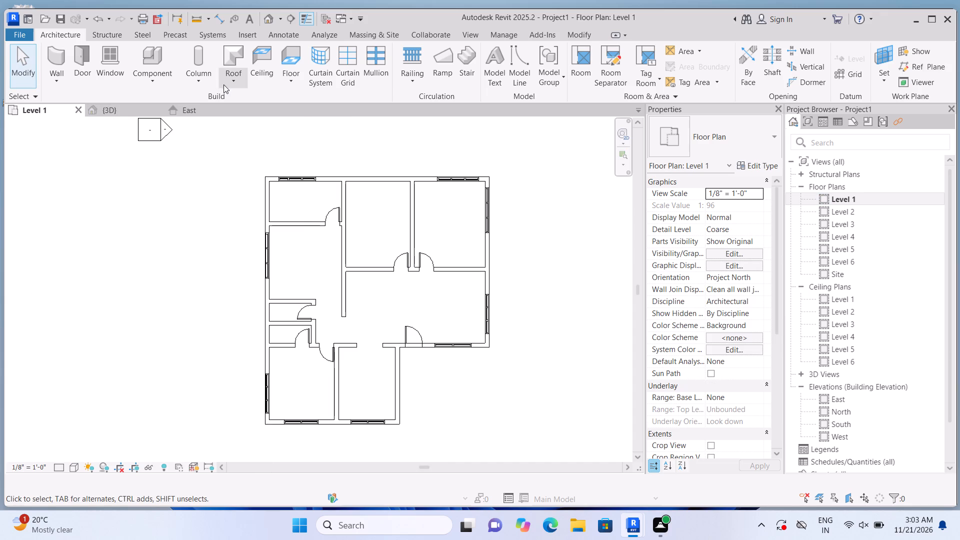
click(232, 112)
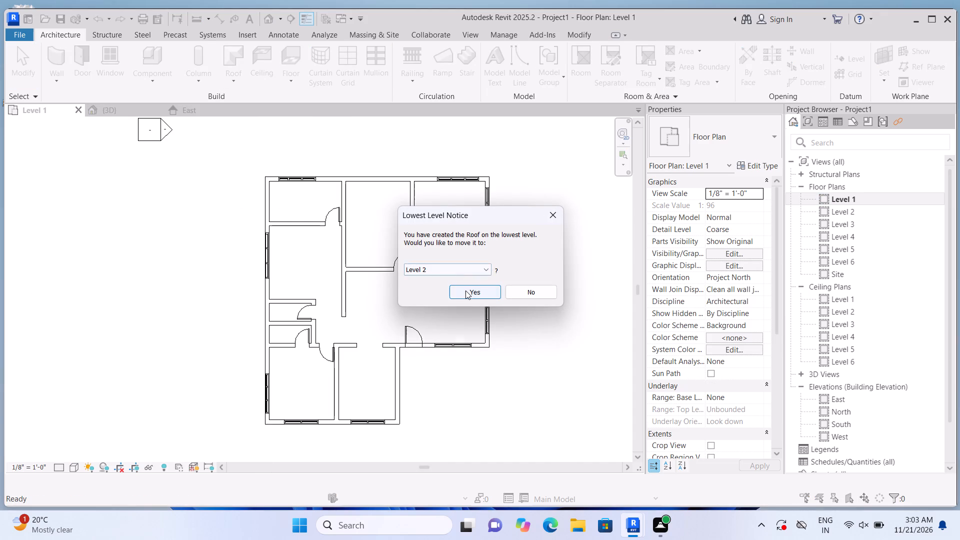
click(465, 290)
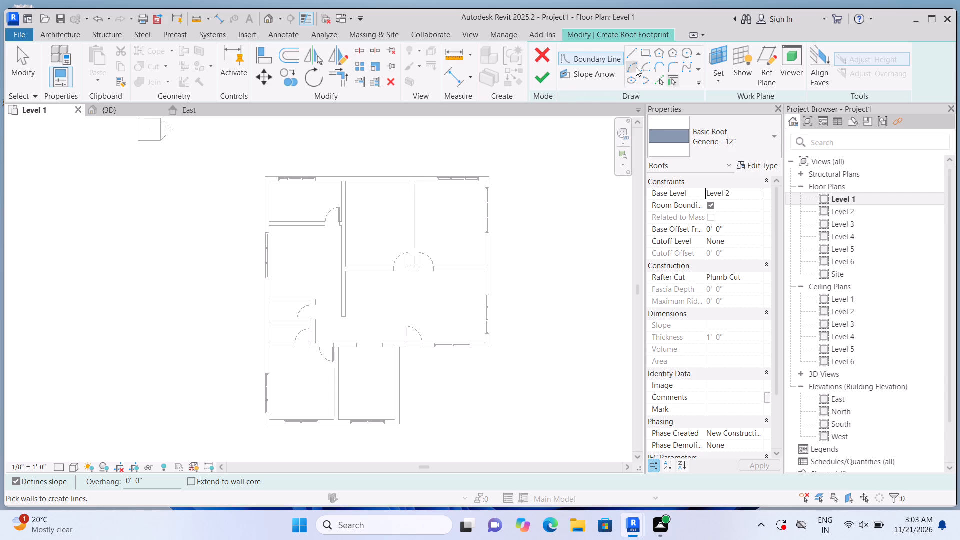
click(644, 55)
scroll(265, 190, up, 5)
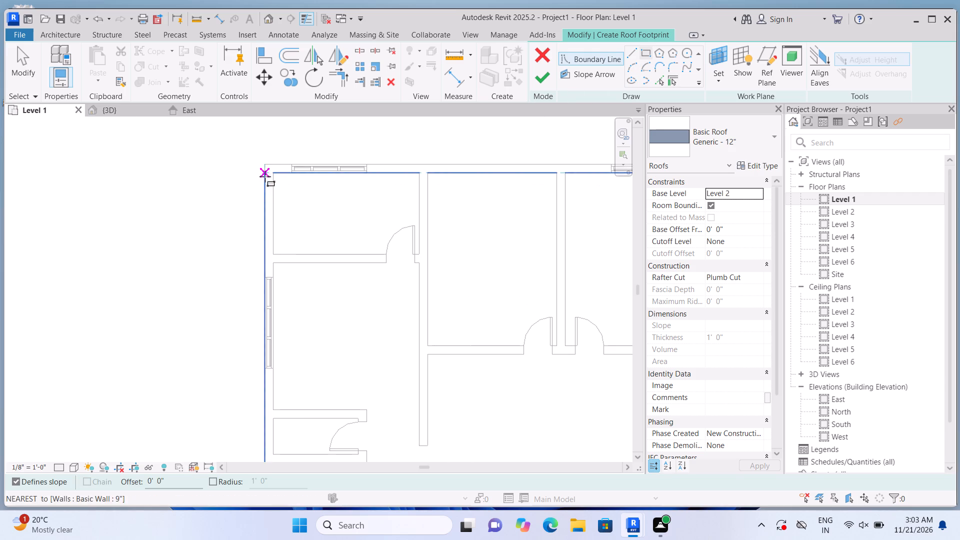
click(264, 167)
scroll(333, 267, down, 4)
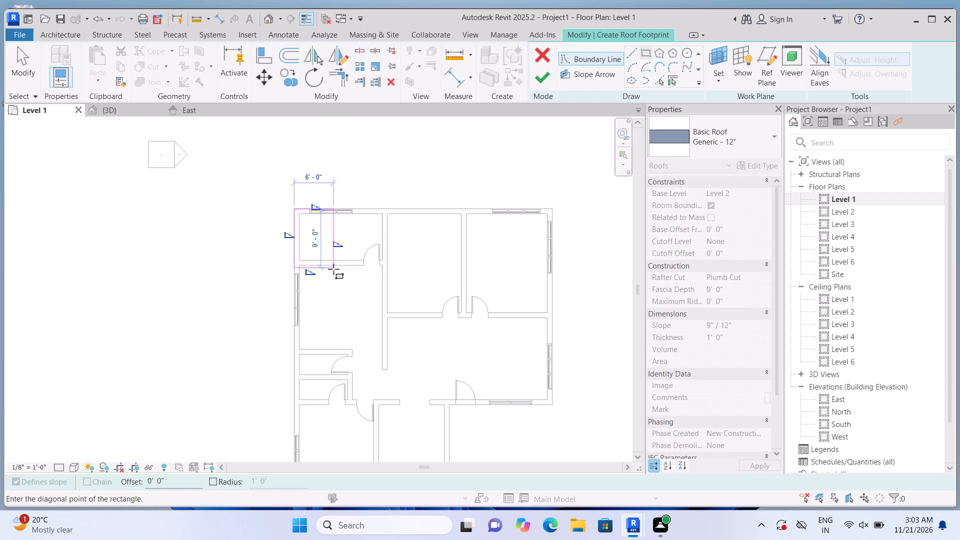
scroll(333, 269, down, 7)
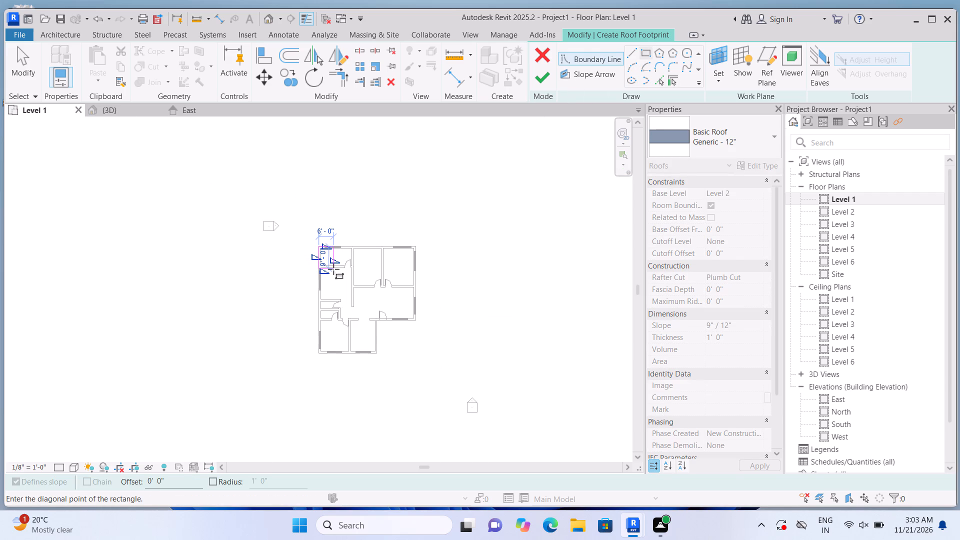
scroll(427, 370, up, 9)
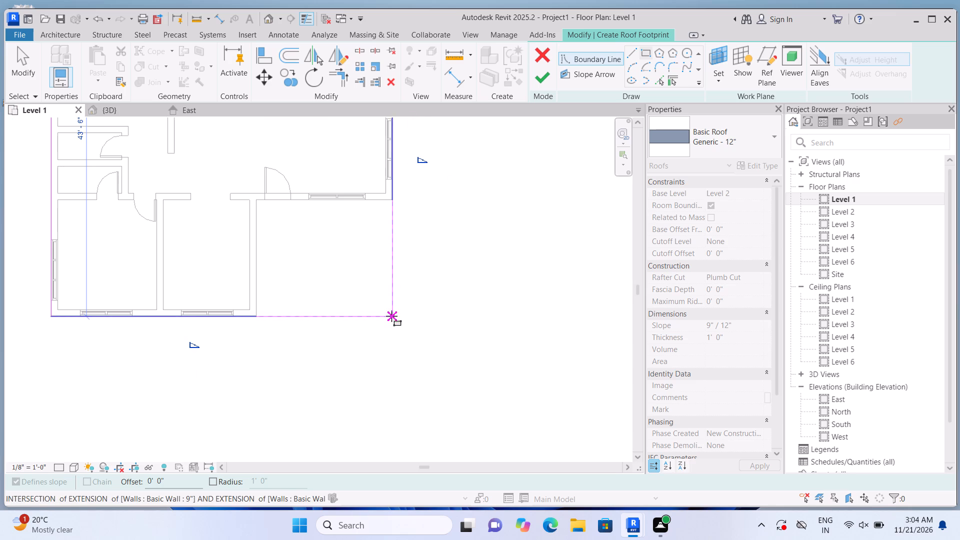
click(394, 314)
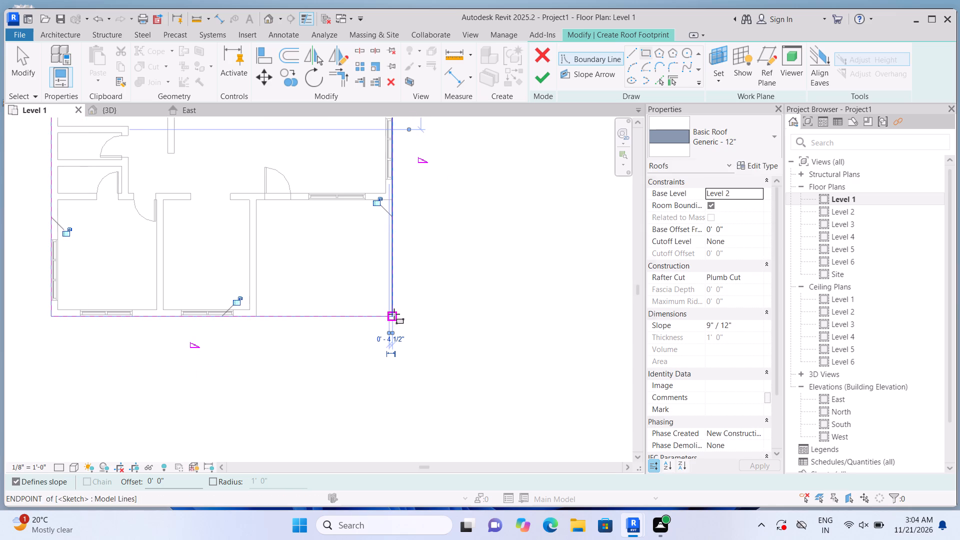
click(542, 77)
Flatten the new roof in the 3D view by setting its slope to 0" / 12".
scroll(552, 300, down, 3)
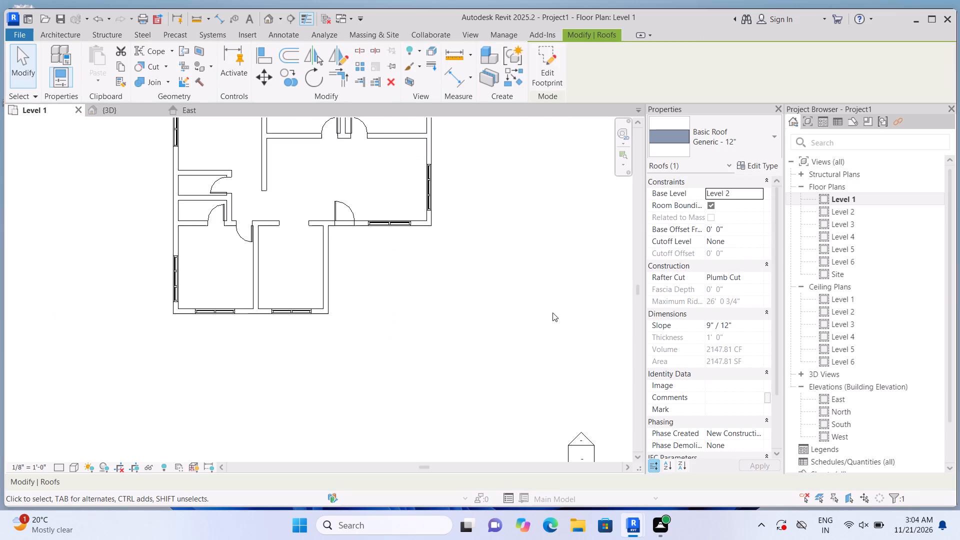
click(271, 18)
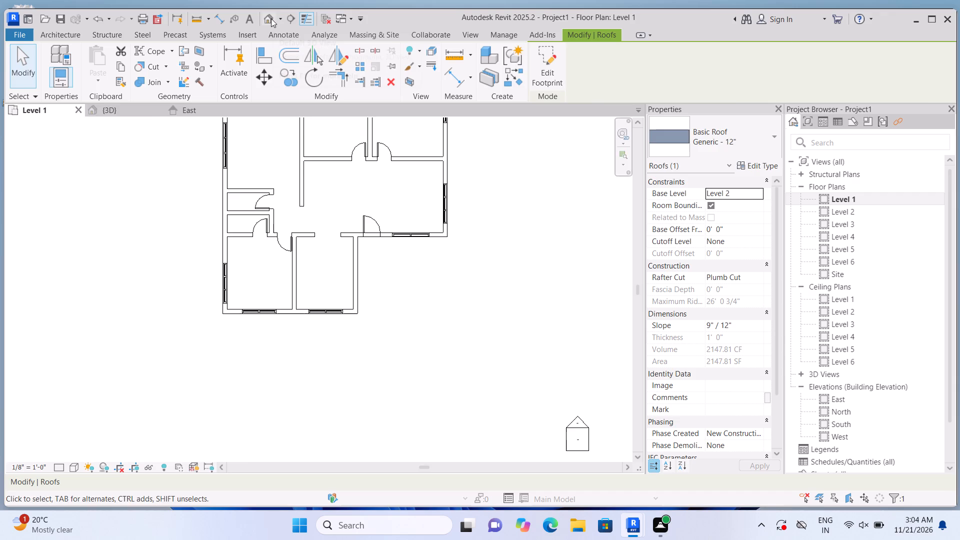
scroll(355, 253, up, 1)
click(354, 253)
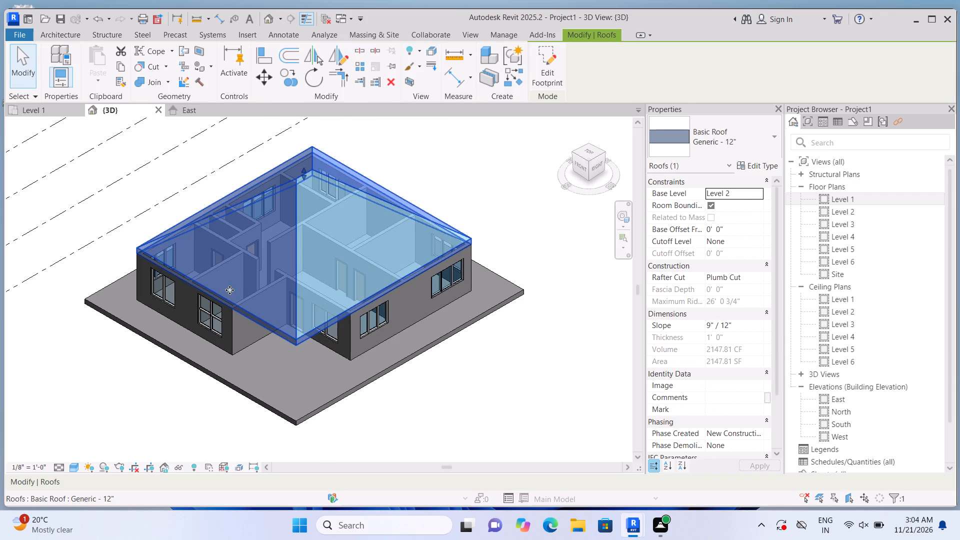
click(750, 323)
key(BackSpace)
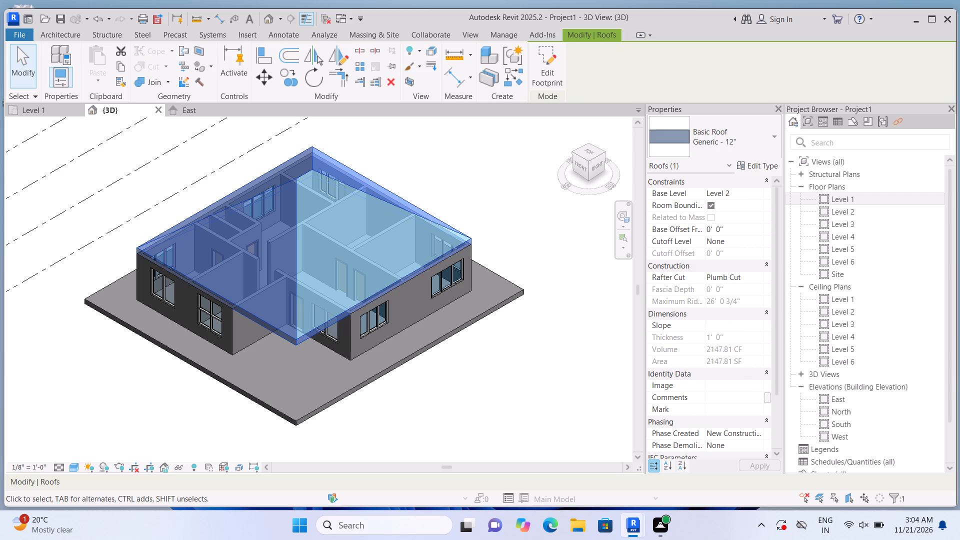
key(0)
key(Return)
click(440, 437)
scroll(440, 437, down, 1)
scroll(440, 437, up, 1)
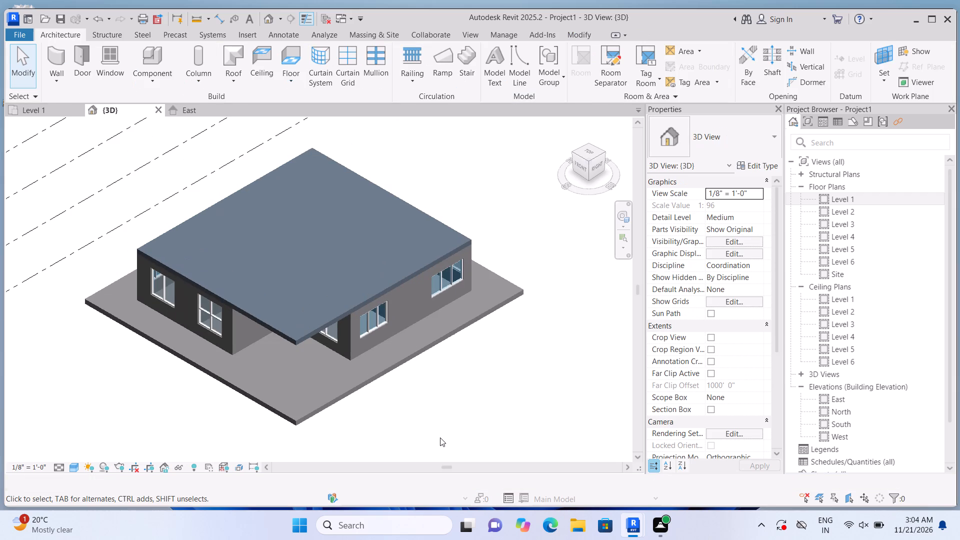
Start drawing walls on the Level 2 floor plan using the 9" basic wall type.
double_click(822, 211)
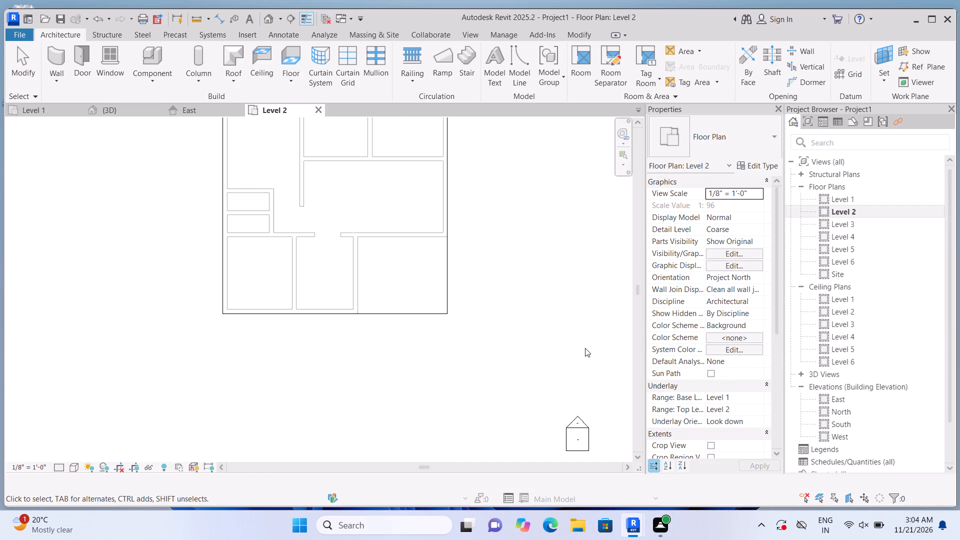
scroll(585, 348, down, 6)
scroll(514, 82, up, 1)
scroll(533, 265, up, 2)
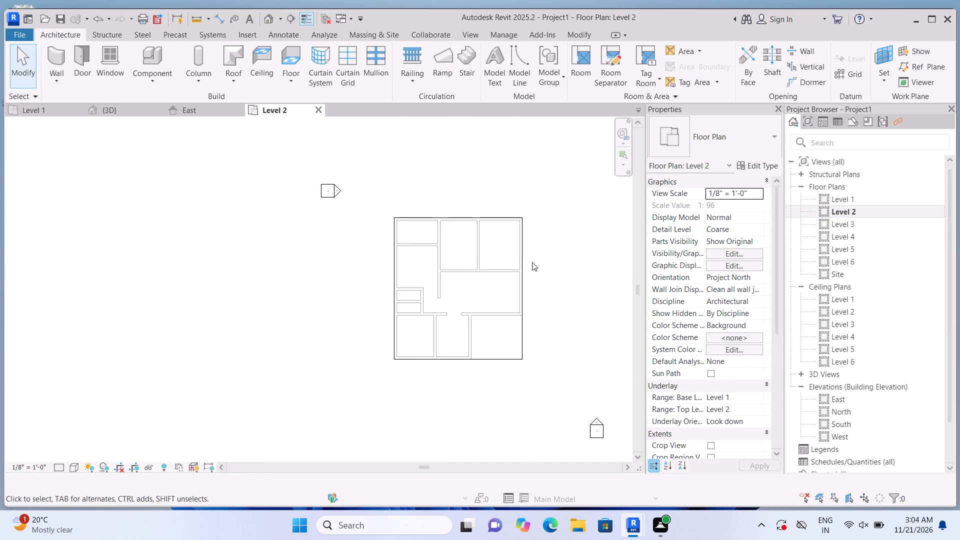
scroll(532, 262, up, 2)
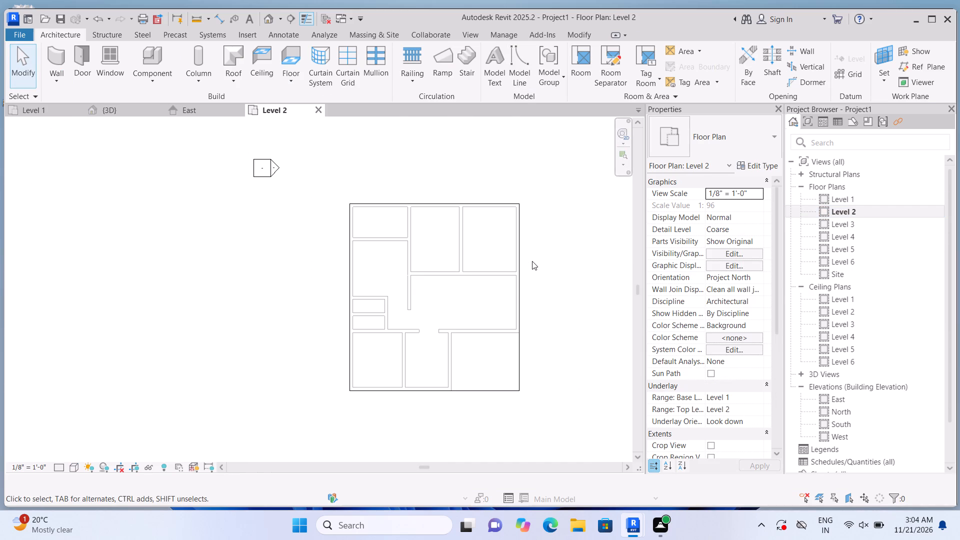
scroll(532, 261, up, 4)
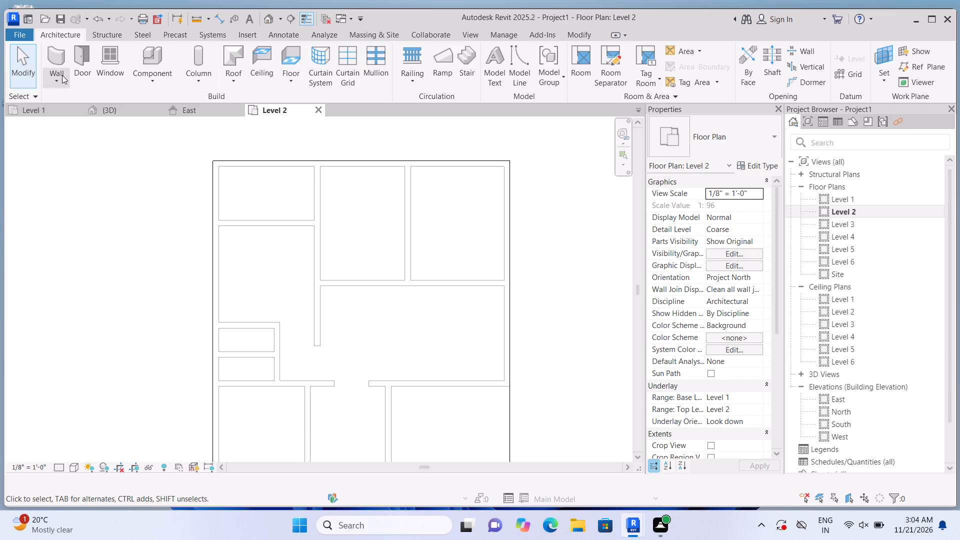
click(50, 53)
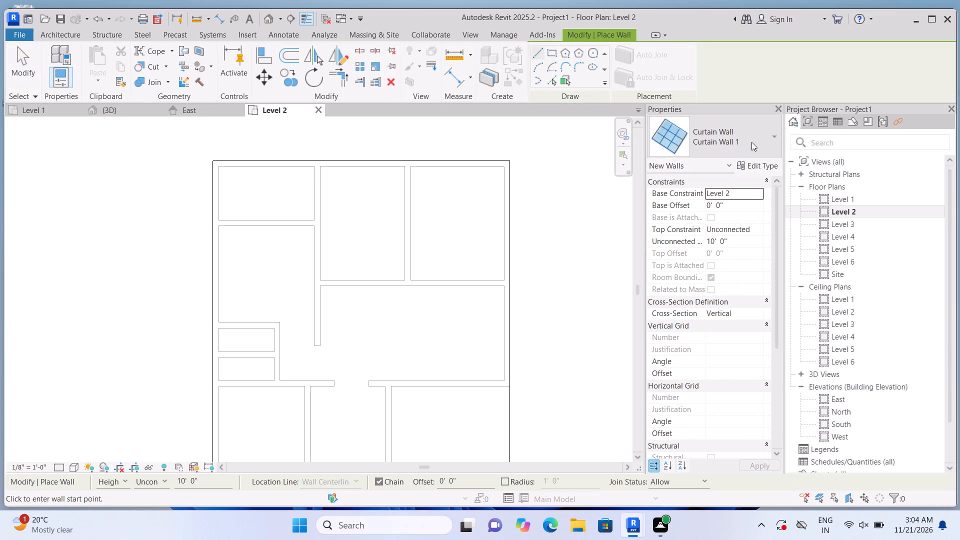
click(760, 136)
scroll(725, 303, up, 12)
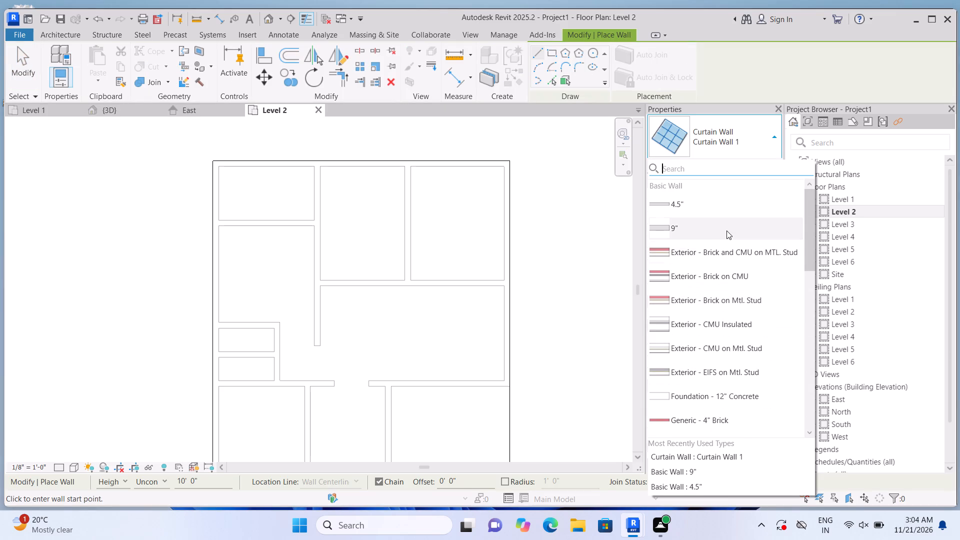
click(727, 230)
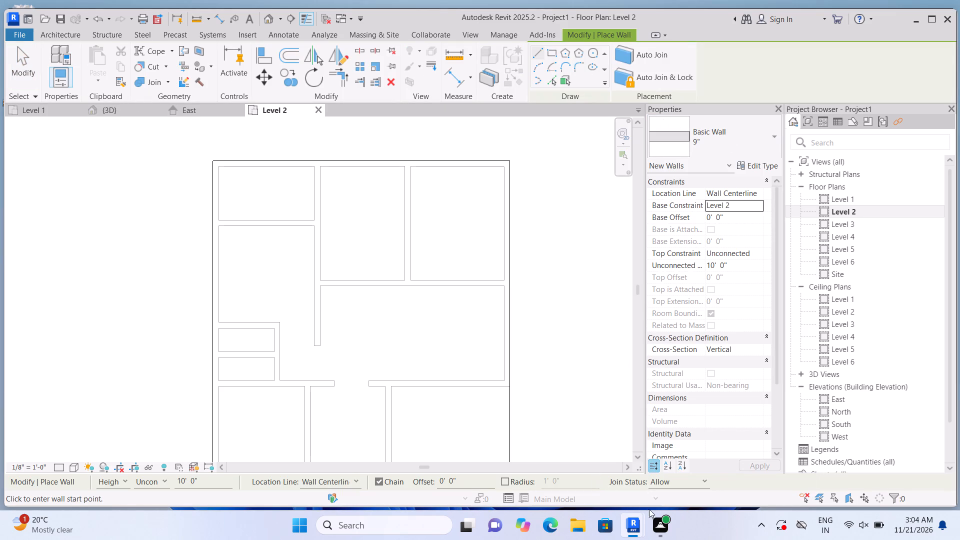
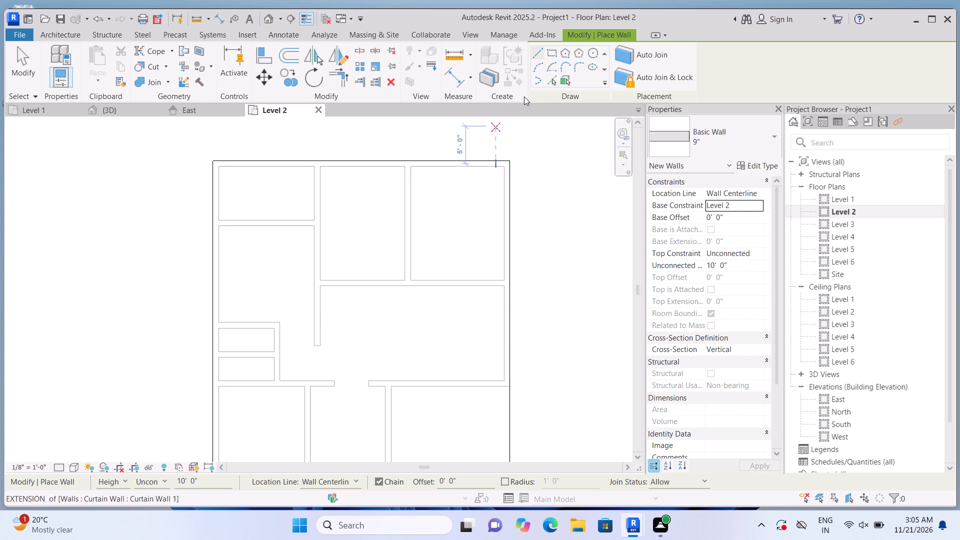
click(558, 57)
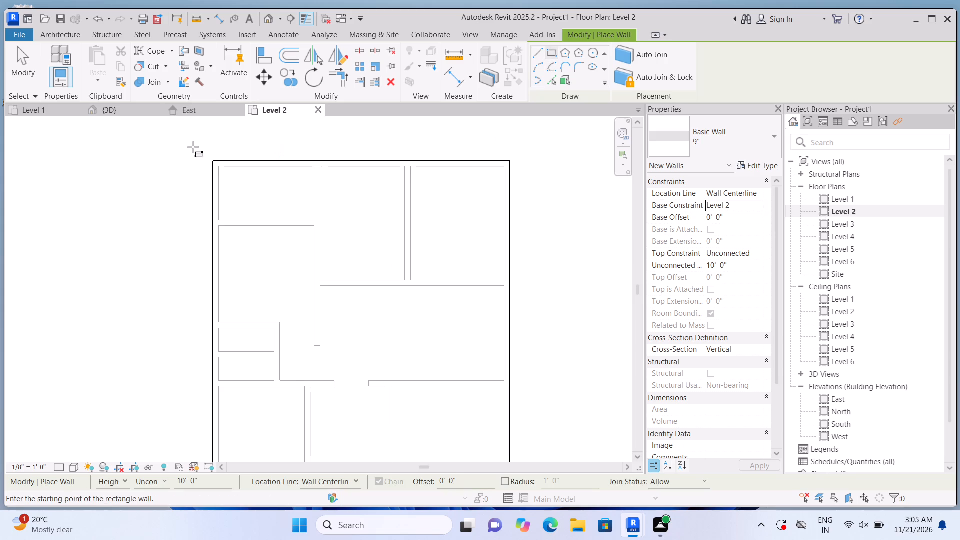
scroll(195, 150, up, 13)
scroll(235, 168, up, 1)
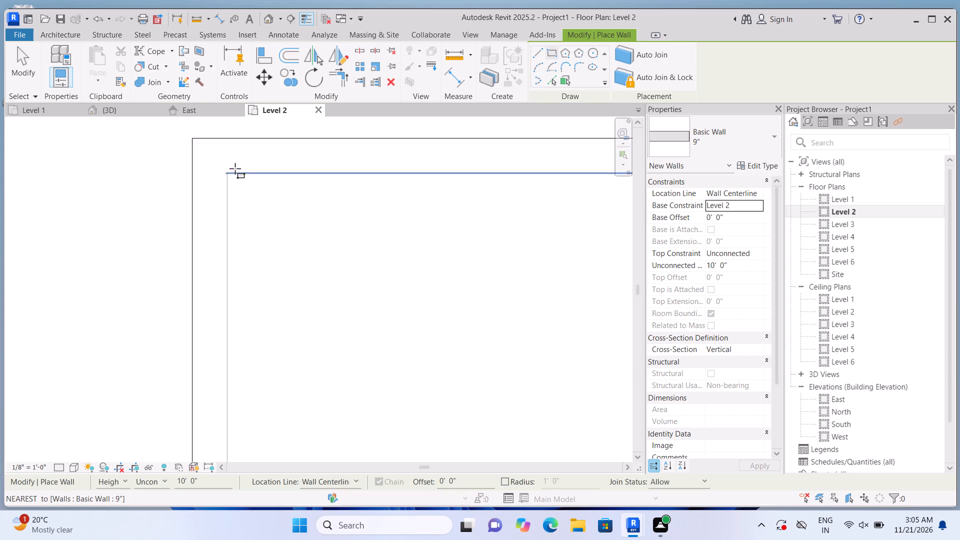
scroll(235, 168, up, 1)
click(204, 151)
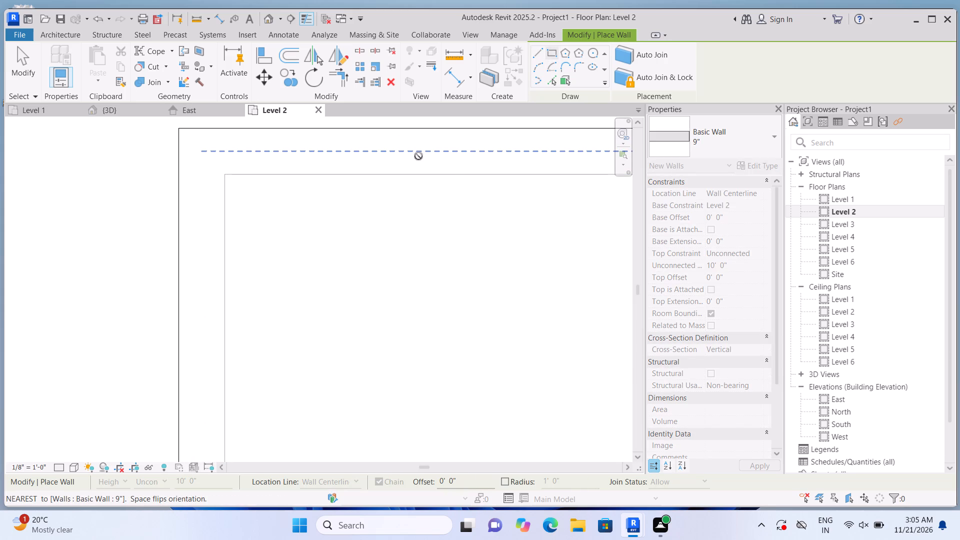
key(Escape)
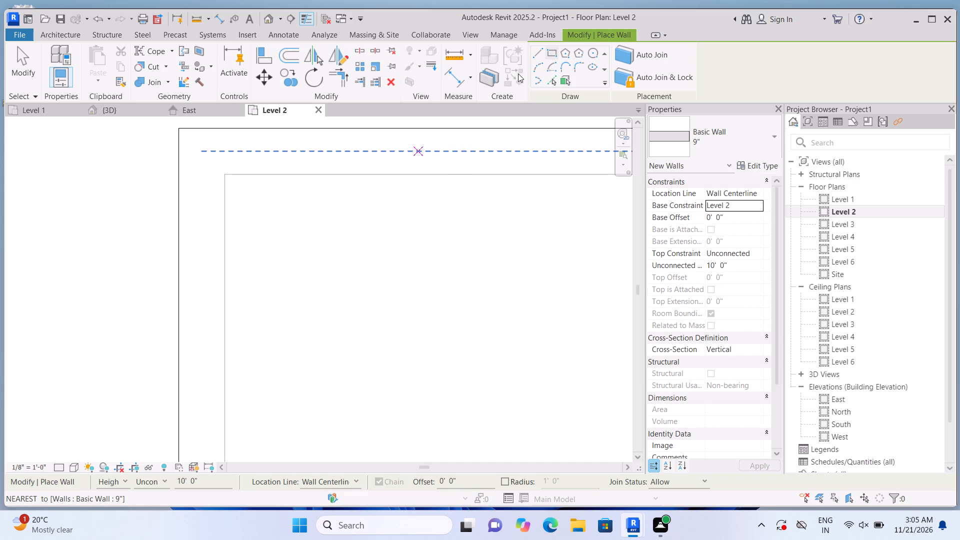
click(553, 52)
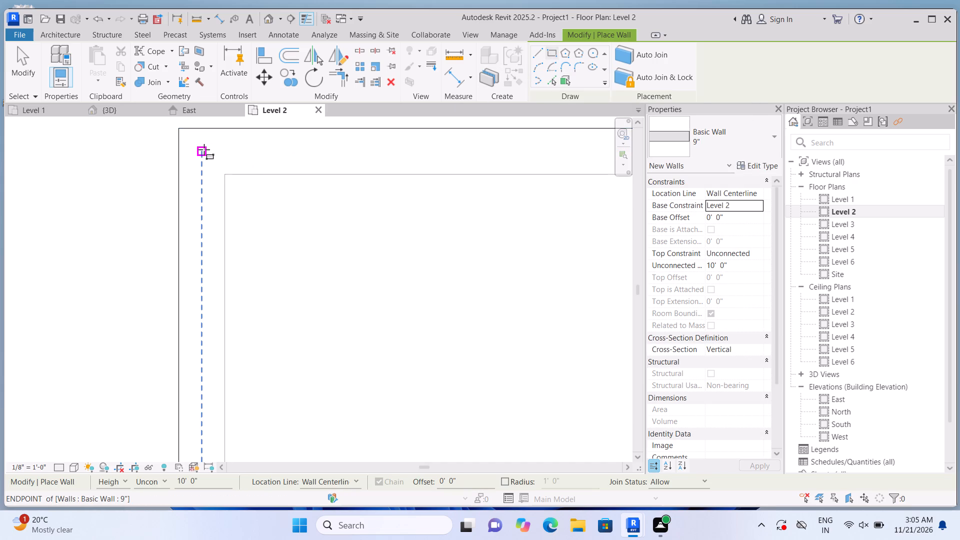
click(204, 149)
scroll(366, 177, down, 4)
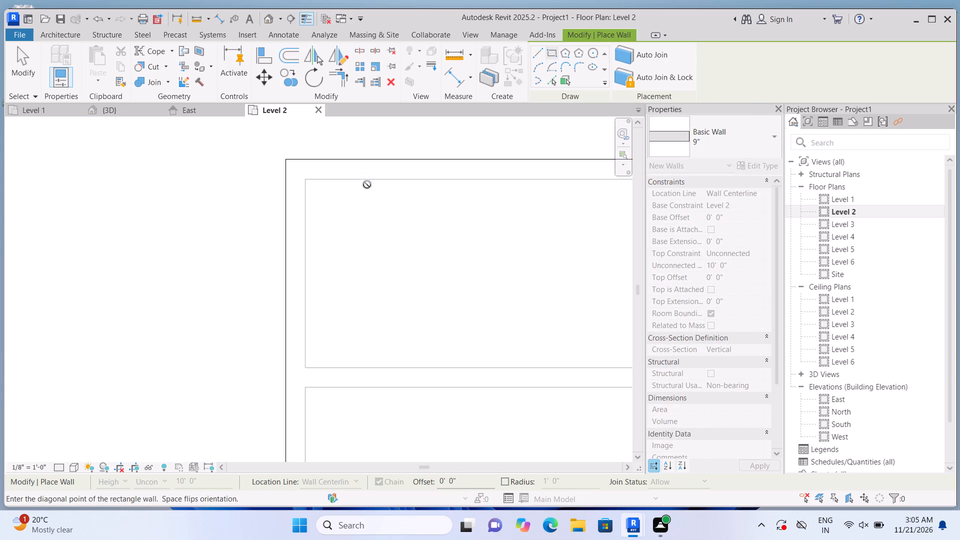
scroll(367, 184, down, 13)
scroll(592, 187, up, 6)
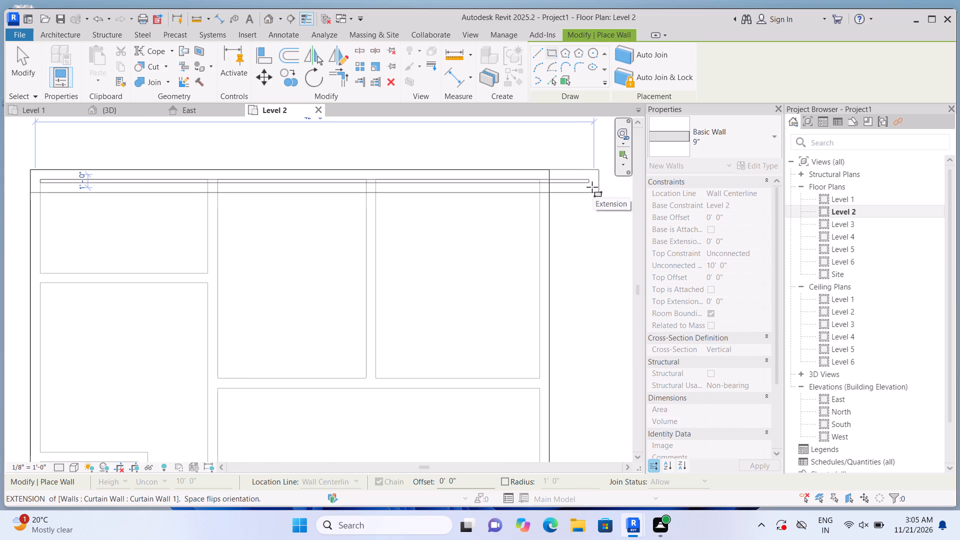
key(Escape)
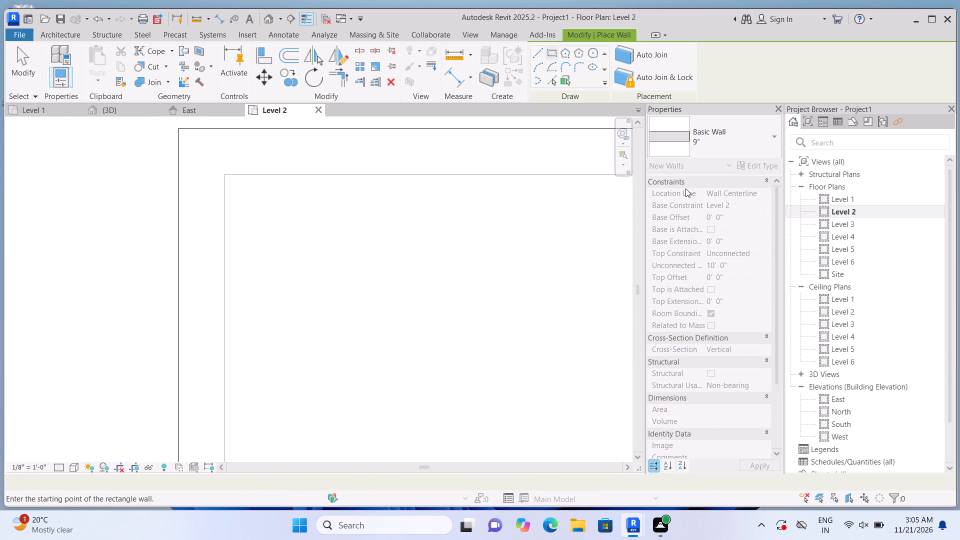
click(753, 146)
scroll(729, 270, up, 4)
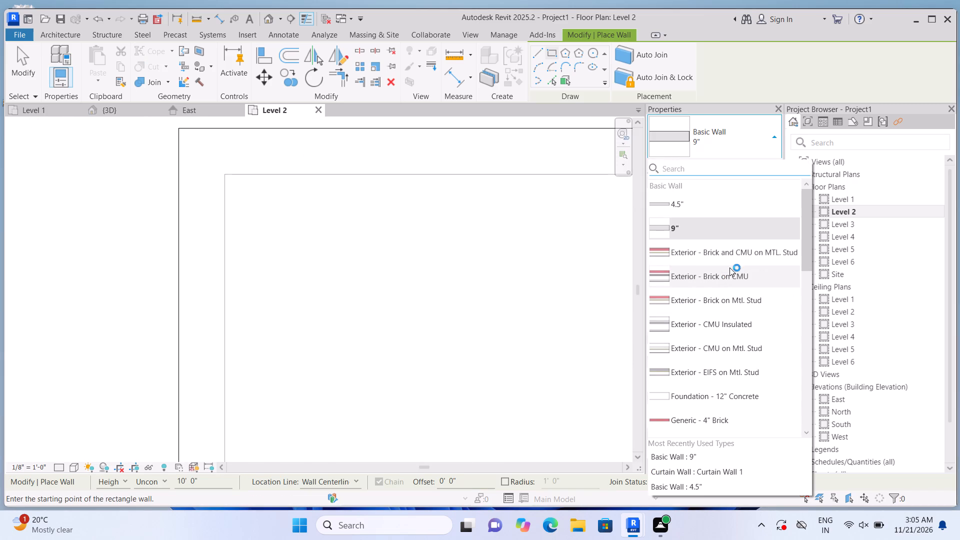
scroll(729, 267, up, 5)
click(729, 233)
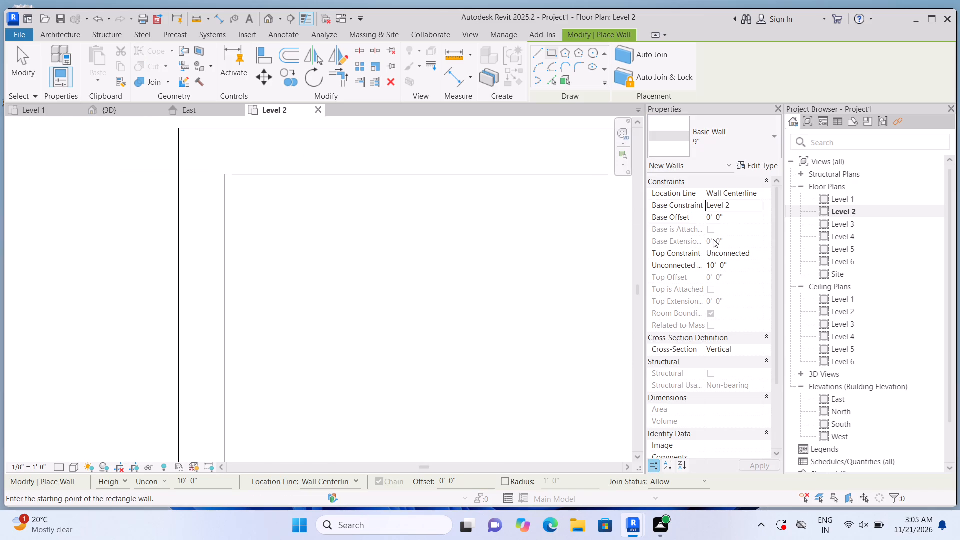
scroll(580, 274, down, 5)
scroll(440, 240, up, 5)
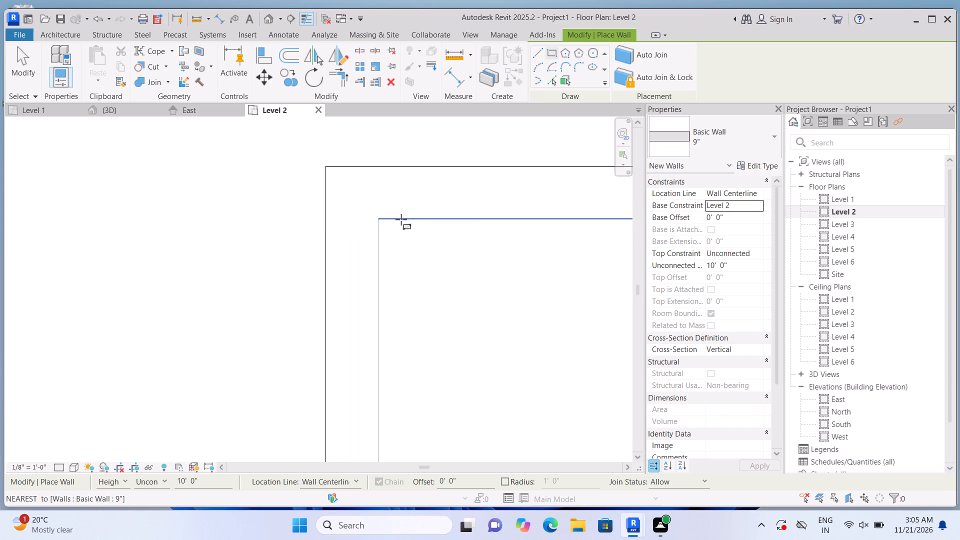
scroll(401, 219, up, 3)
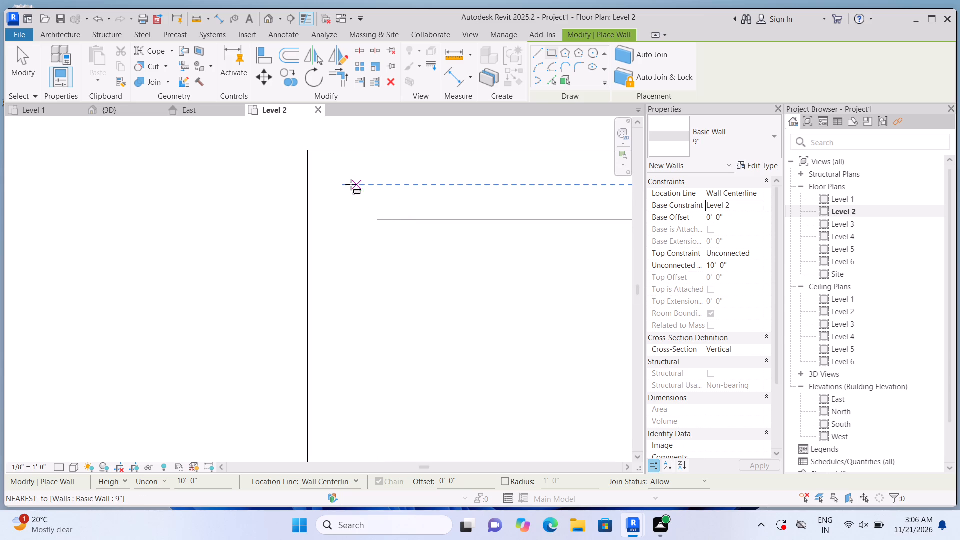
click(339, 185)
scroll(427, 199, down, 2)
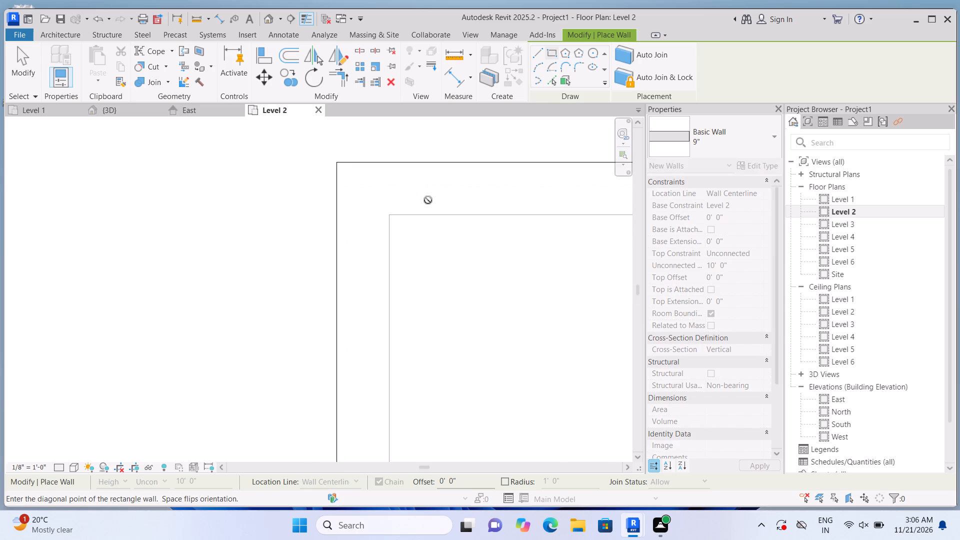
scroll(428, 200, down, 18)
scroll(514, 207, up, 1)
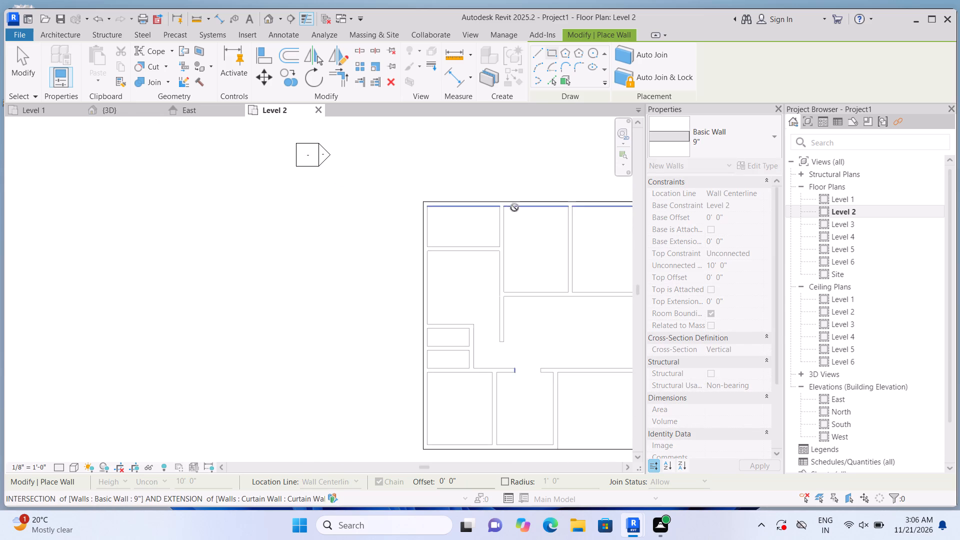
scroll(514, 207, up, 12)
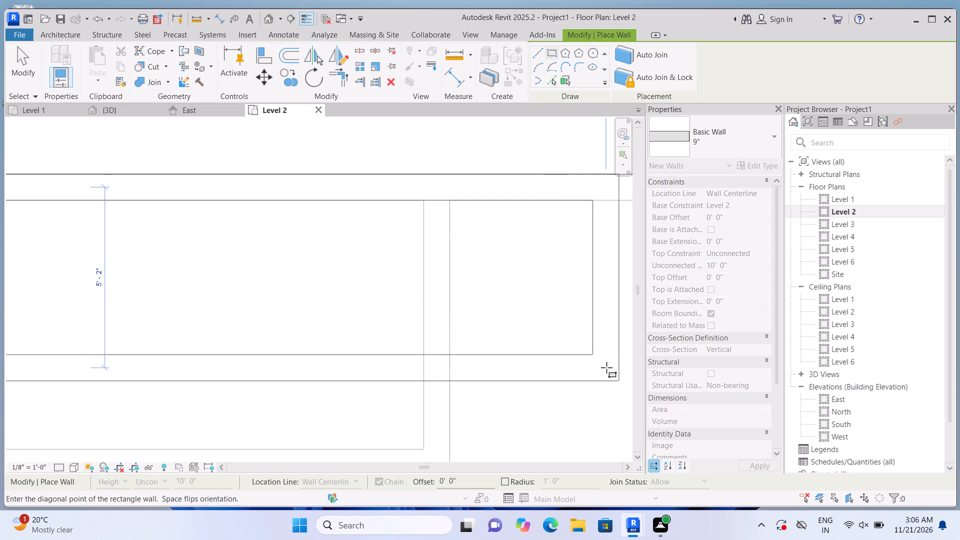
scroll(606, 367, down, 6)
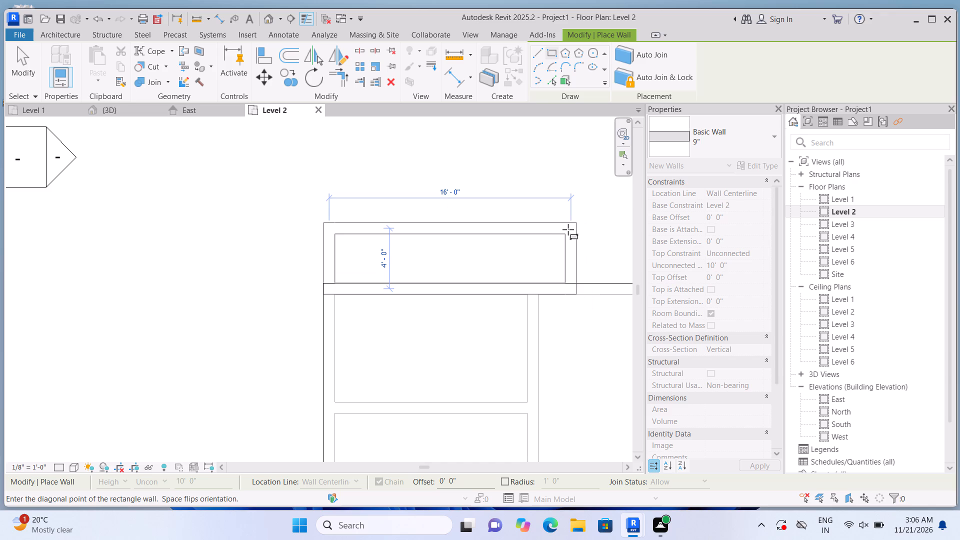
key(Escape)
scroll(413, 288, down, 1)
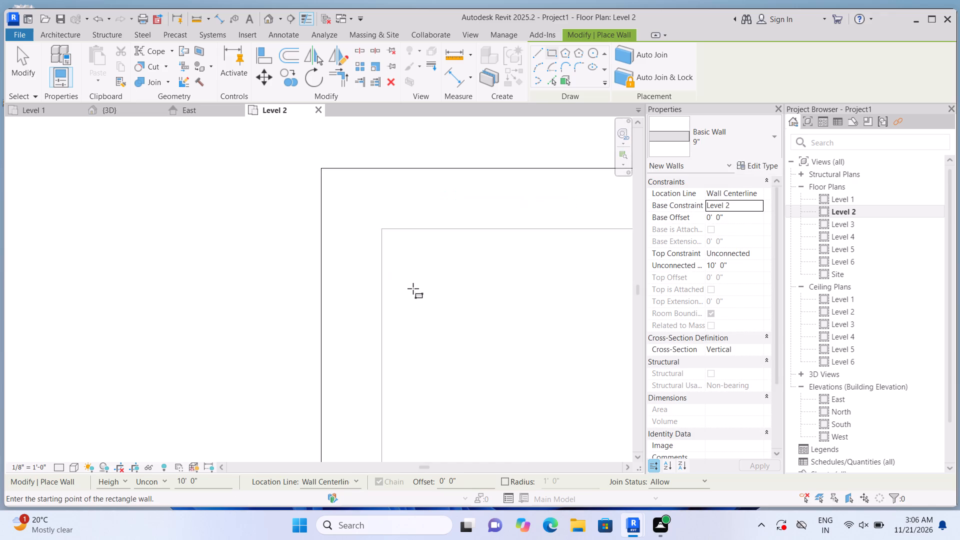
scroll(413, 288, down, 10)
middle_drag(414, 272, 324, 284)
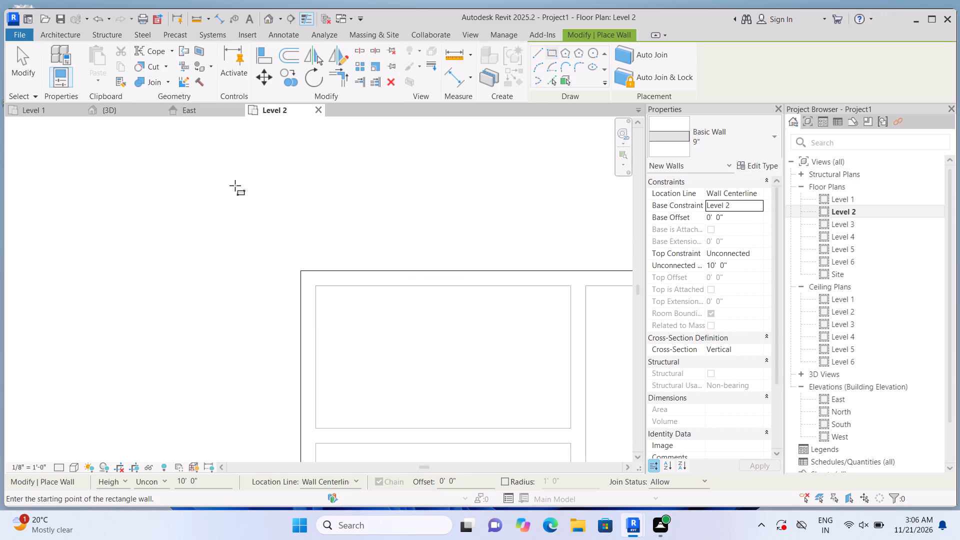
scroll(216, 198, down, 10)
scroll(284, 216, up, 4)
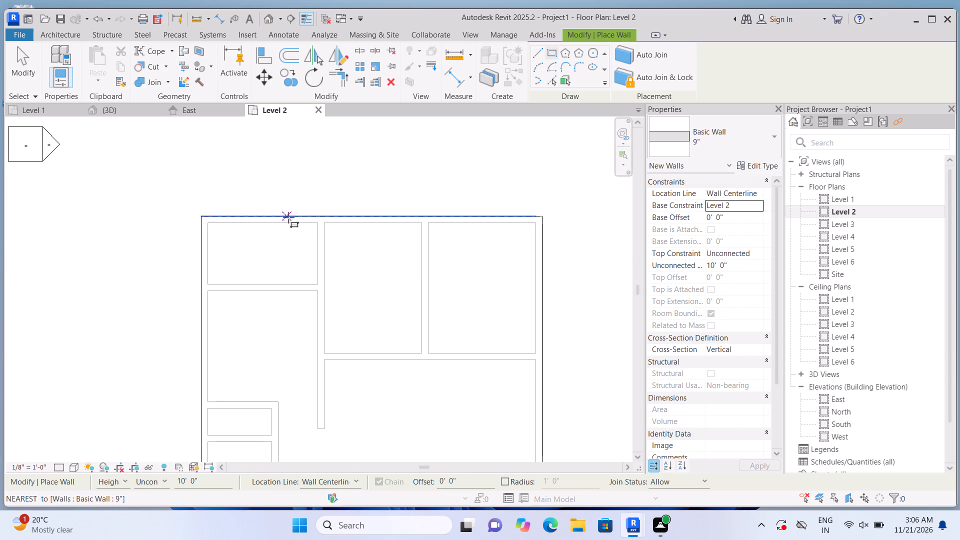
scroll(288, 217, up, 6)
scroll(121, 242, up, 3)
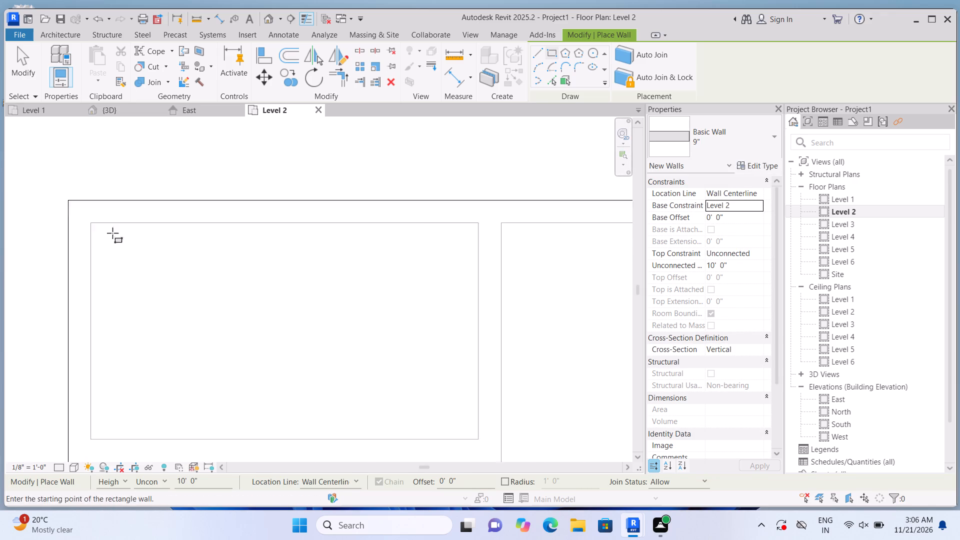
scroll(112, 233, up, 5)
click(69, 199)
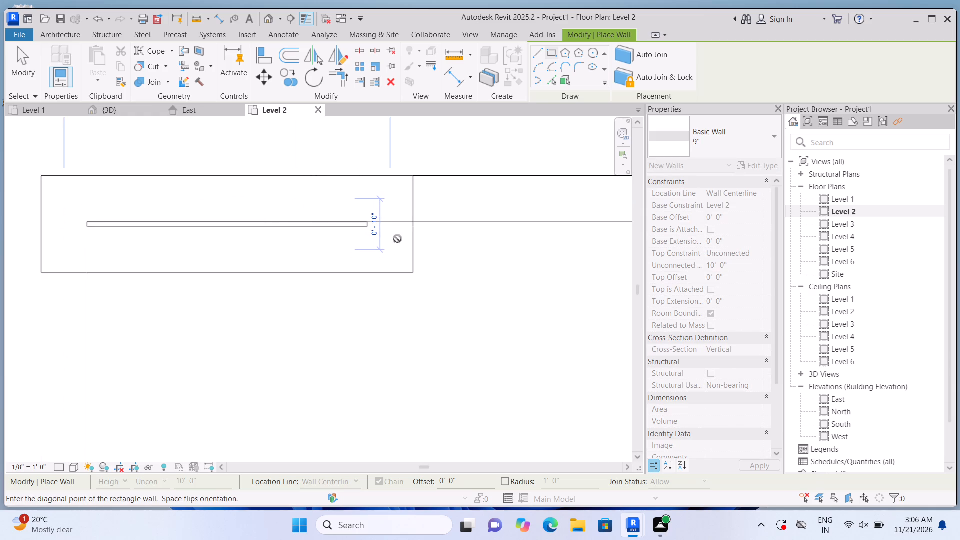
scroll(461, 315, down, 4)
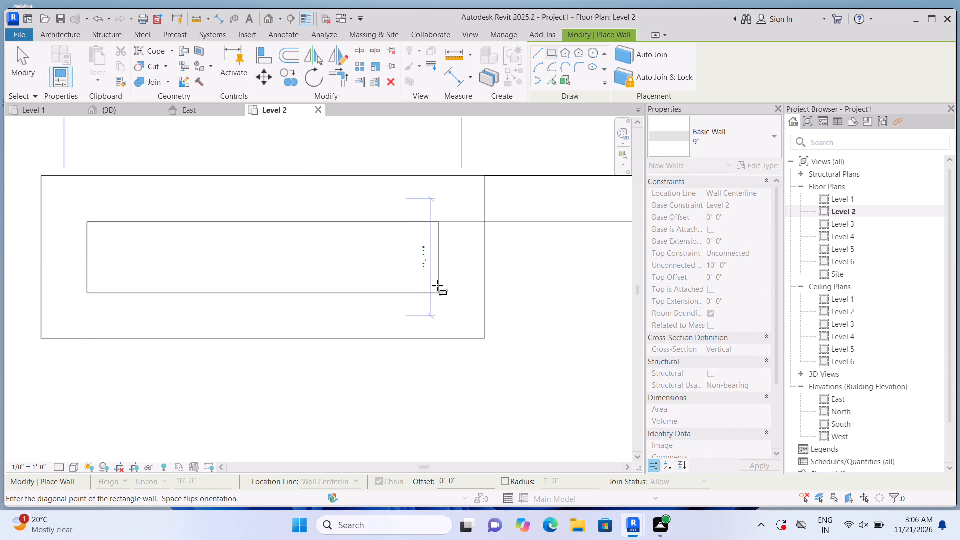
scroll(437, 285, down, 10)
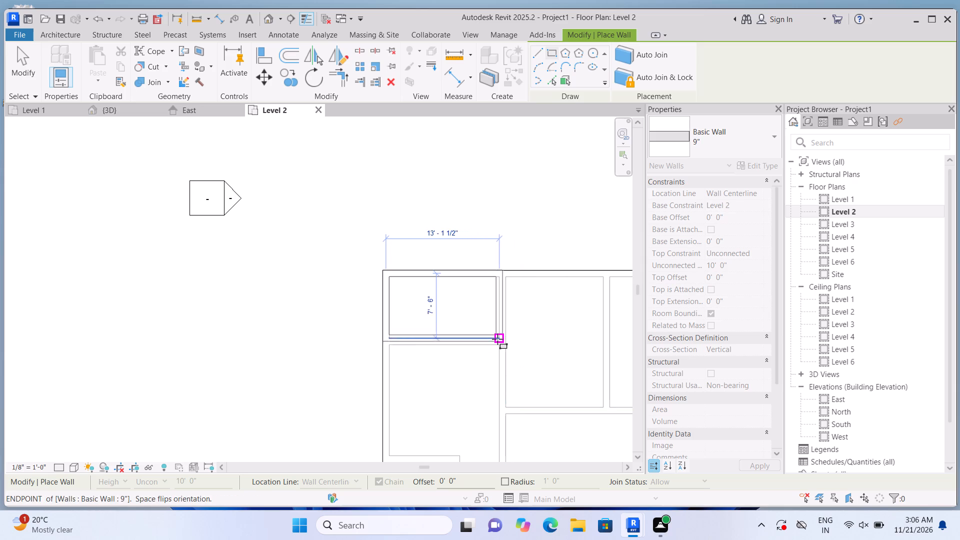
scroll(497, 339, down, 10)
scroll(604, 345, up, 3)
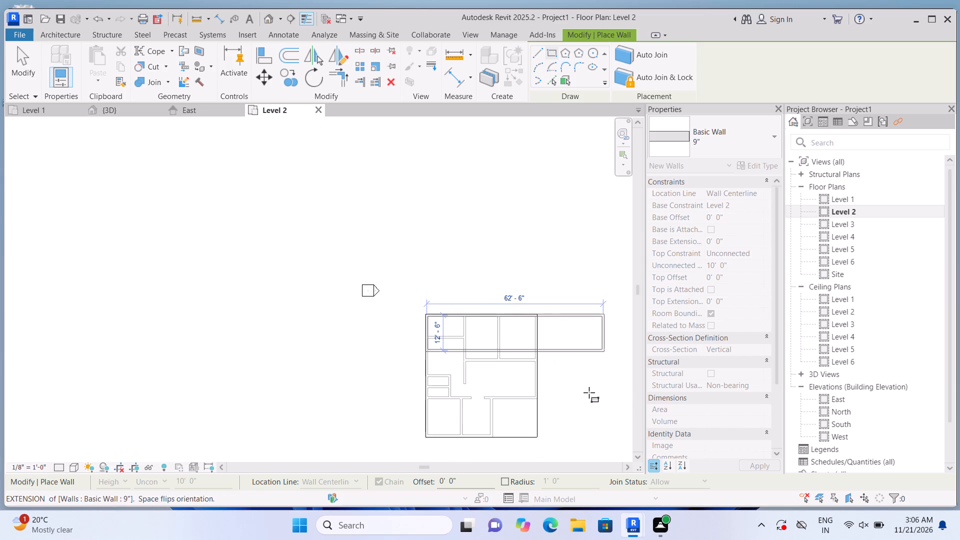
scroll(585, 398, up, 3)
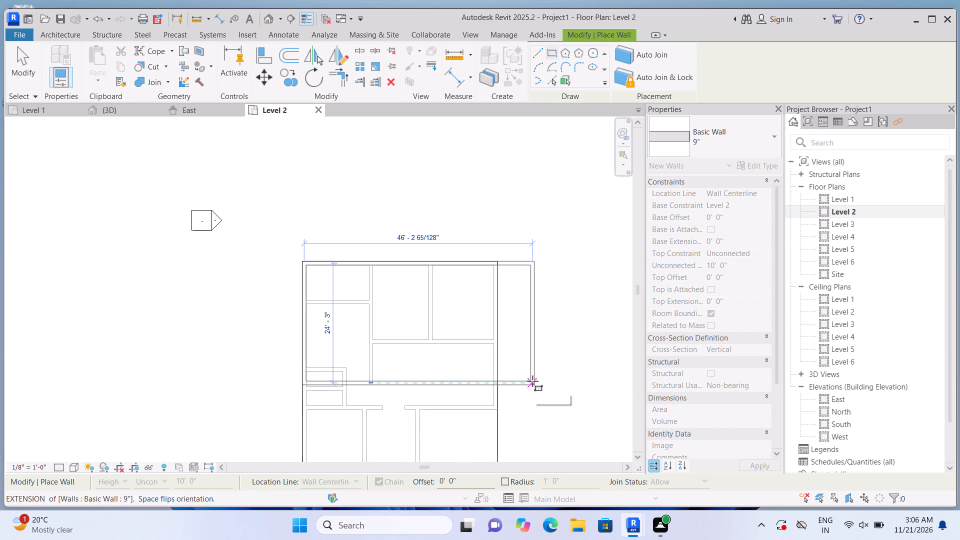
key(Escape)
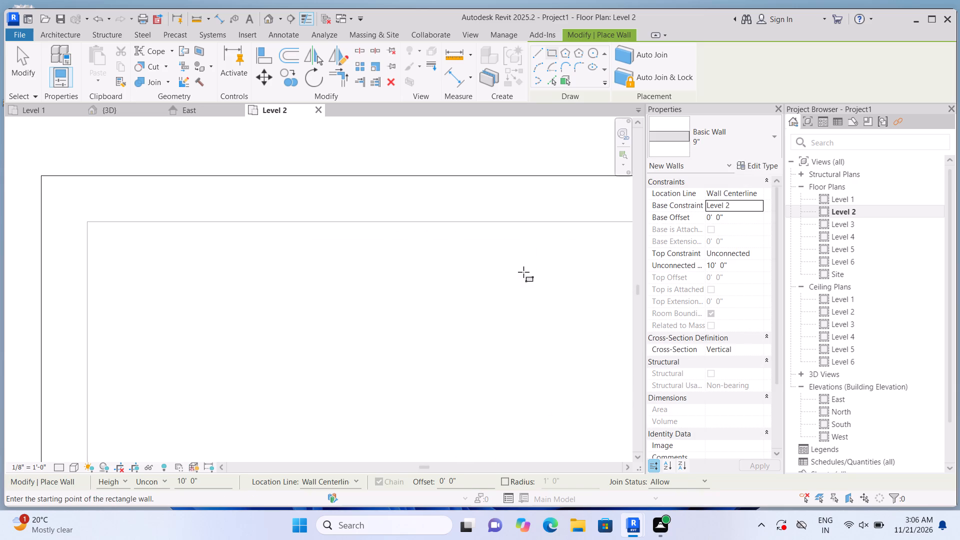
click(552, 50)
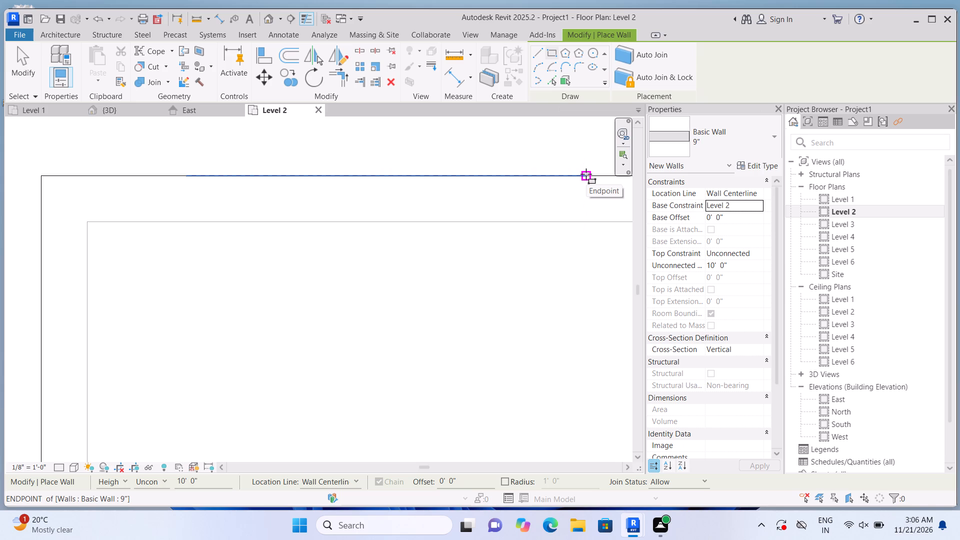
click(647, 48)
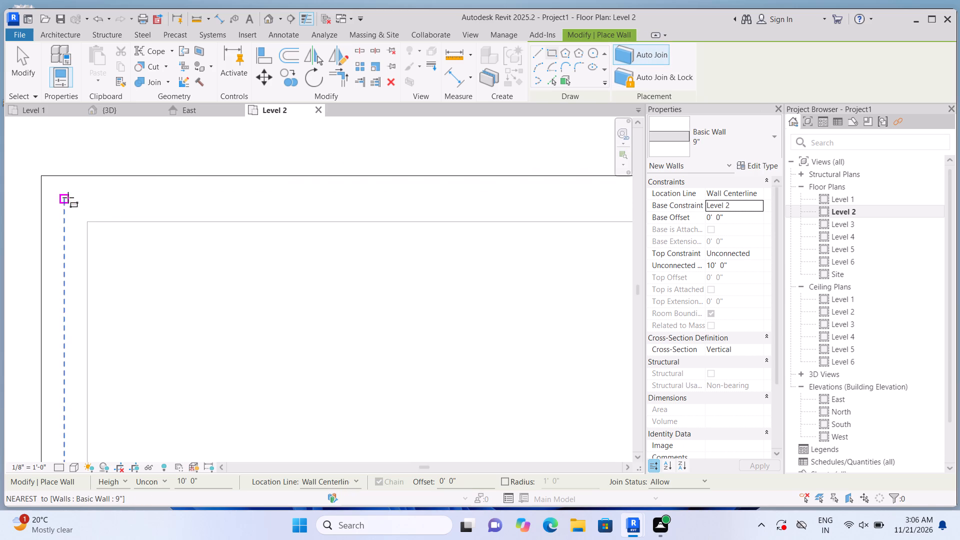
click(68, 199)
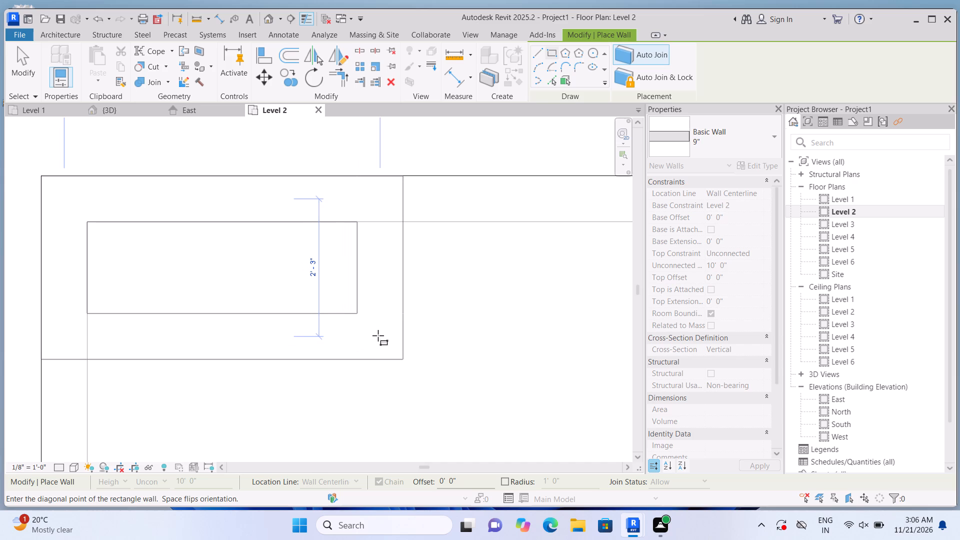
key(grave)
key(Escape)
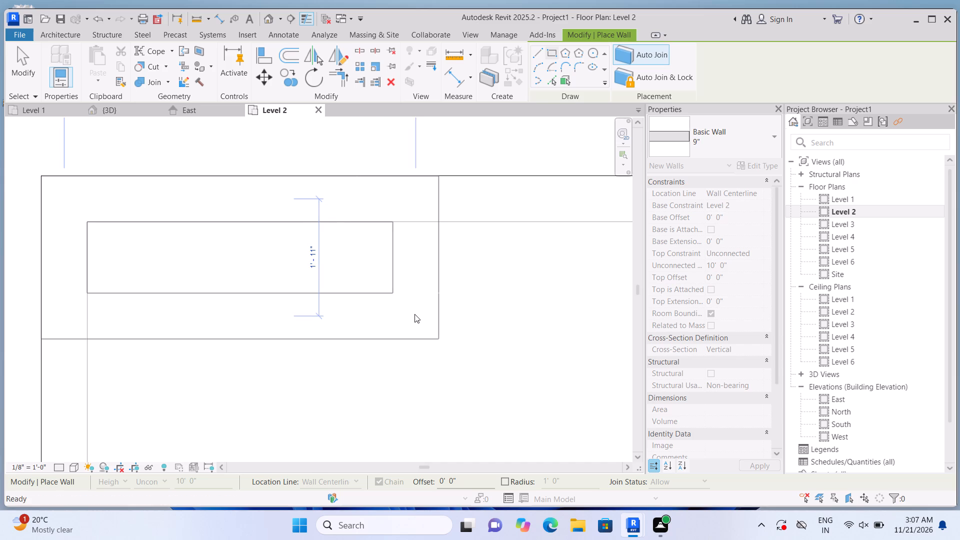
Set wall placement to Auto Join & Lock.
click(635, 72)
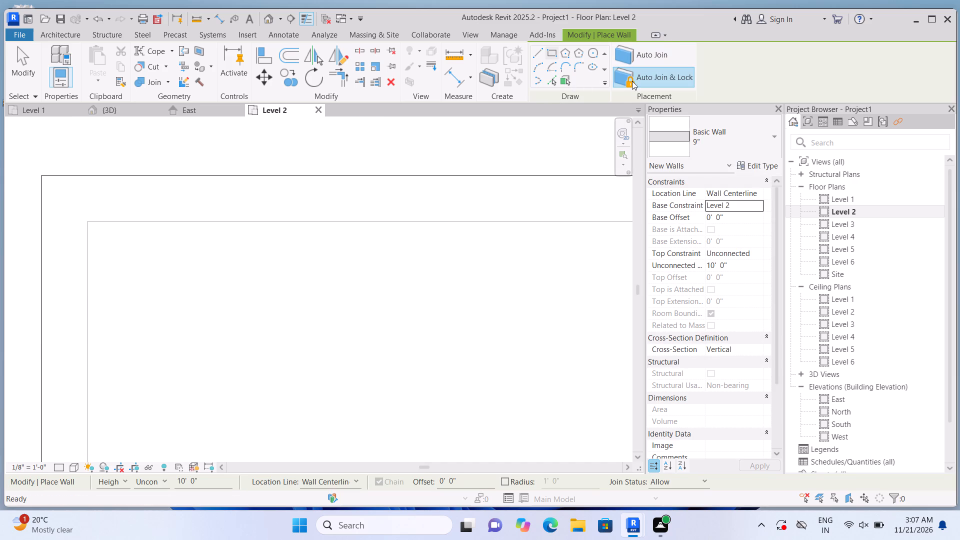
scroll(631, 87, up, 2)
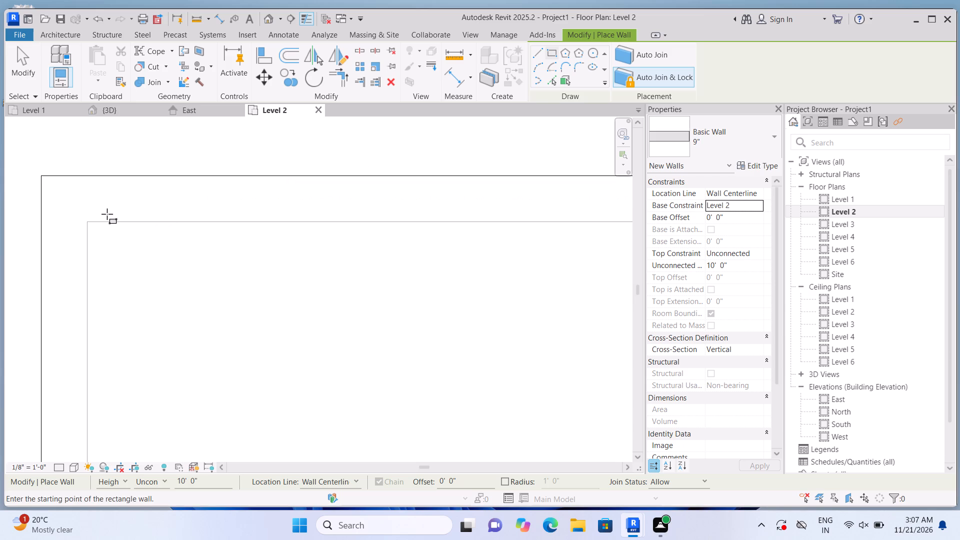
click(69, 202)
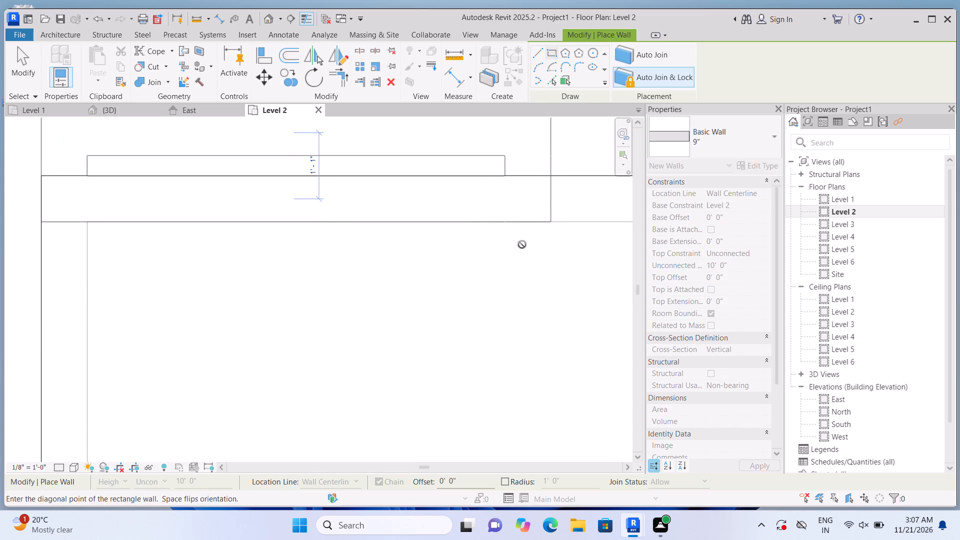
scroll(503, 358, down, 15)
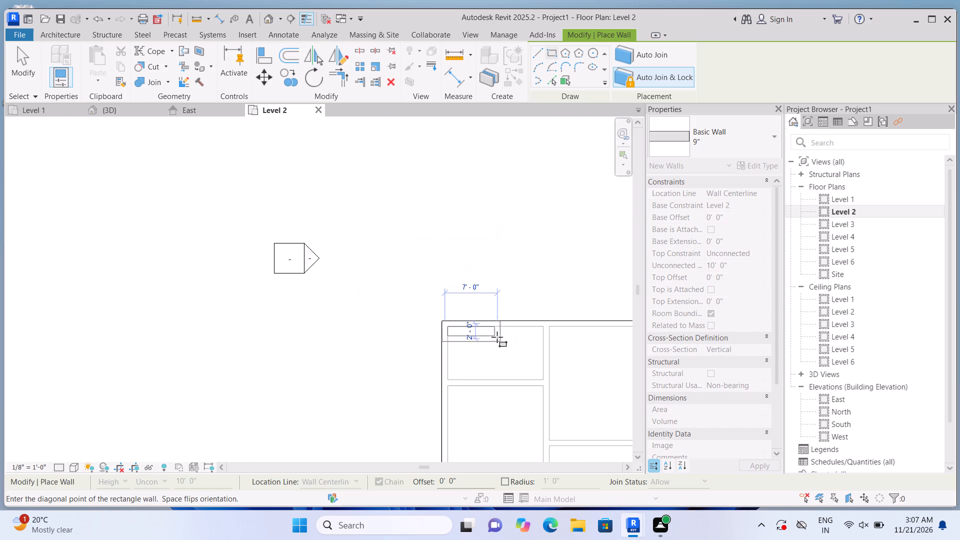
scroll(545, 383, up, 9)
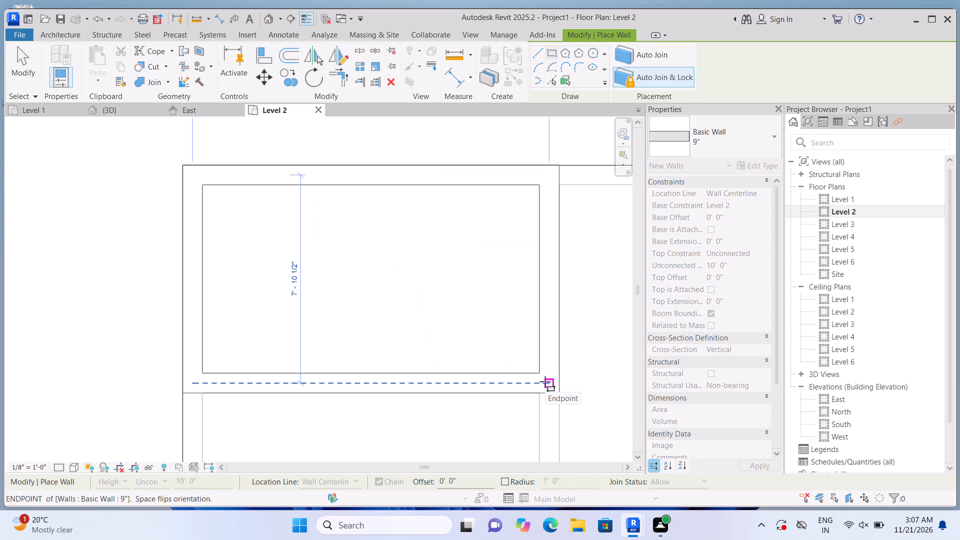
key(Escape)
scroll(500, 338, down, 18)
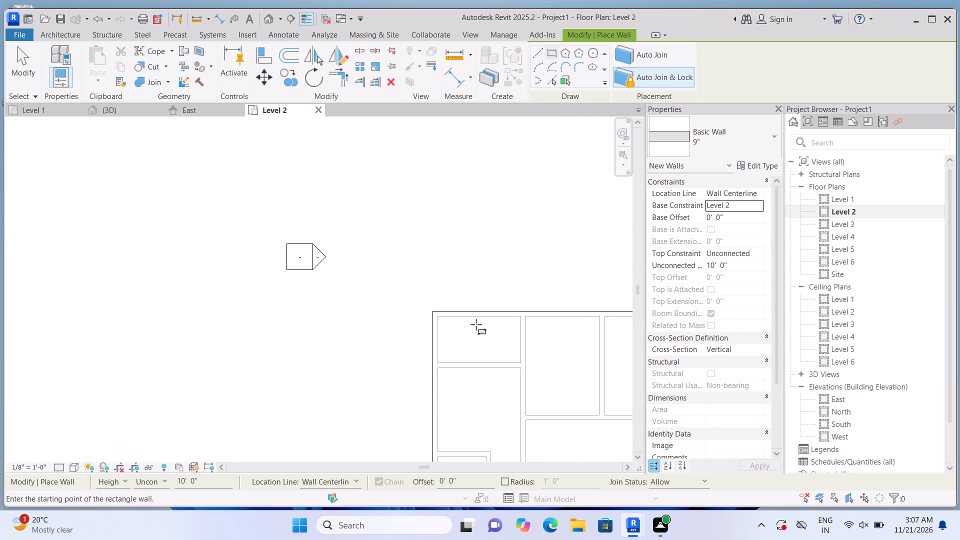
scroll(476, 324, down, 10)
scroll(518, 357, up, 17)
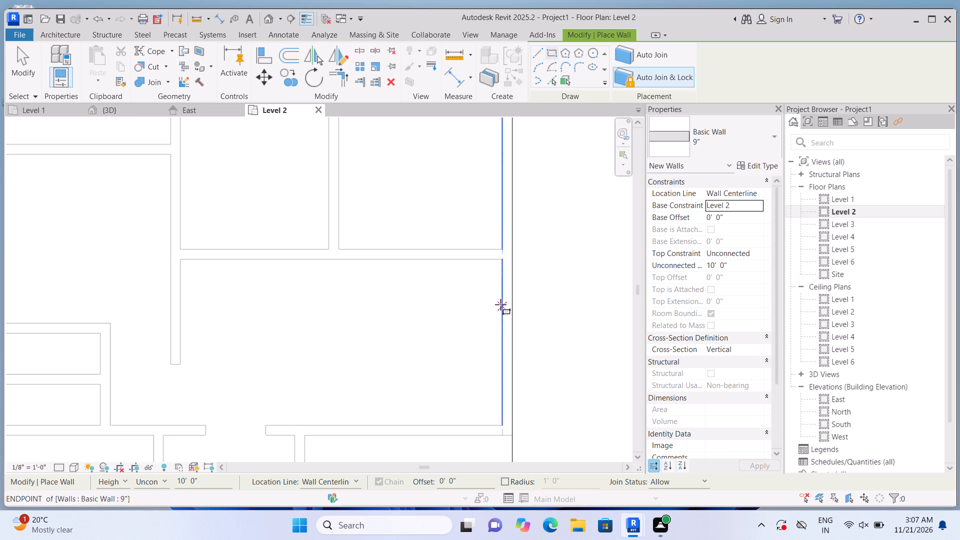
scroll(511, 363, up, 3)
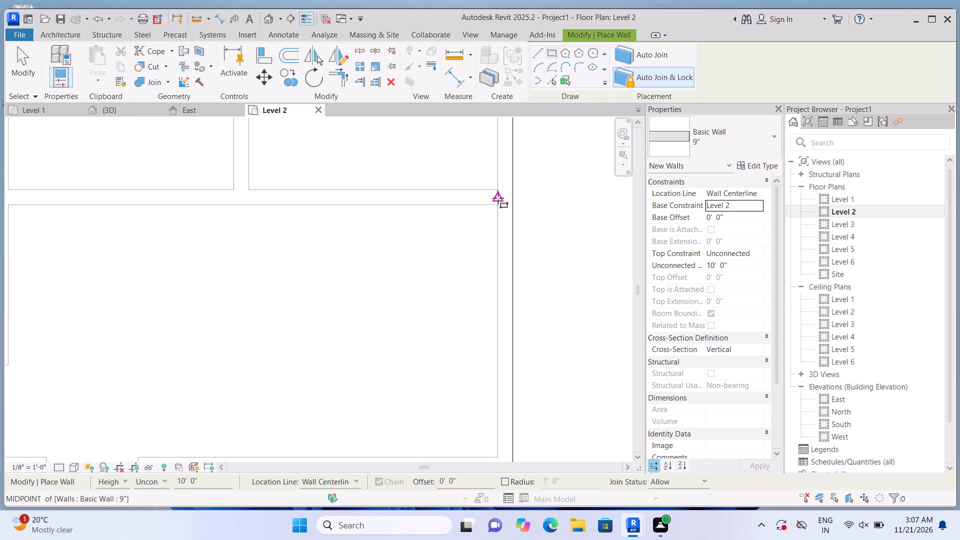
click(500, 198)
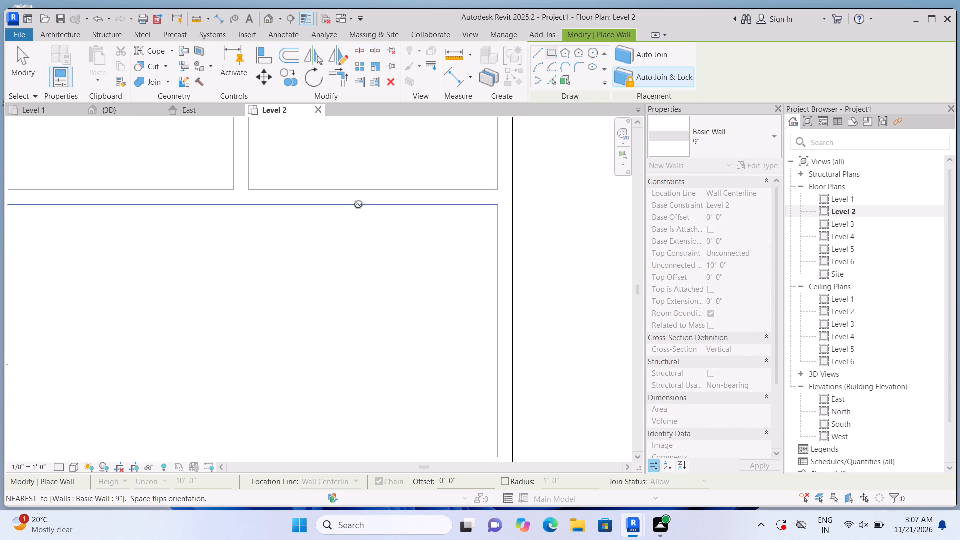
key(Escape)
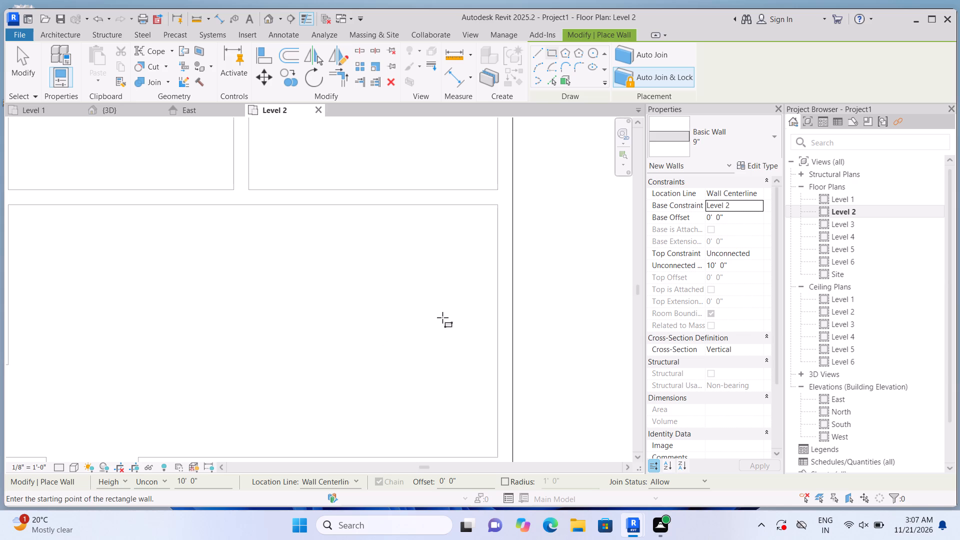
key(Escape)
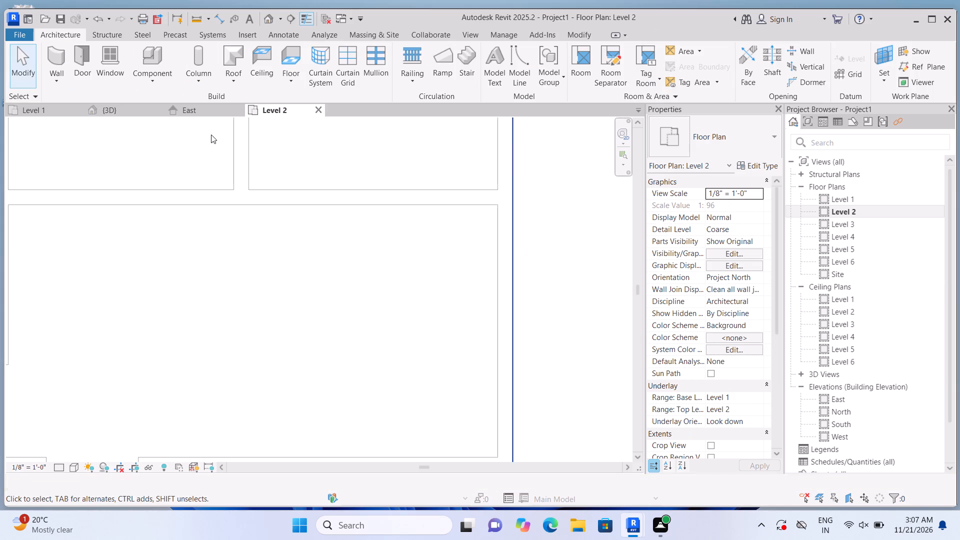
Draw the Level 2 north exterior wall with the 9" basic wall type, from the northeast corner to the northwest corner along the Level 1 wall centerline.
click(48, 59)
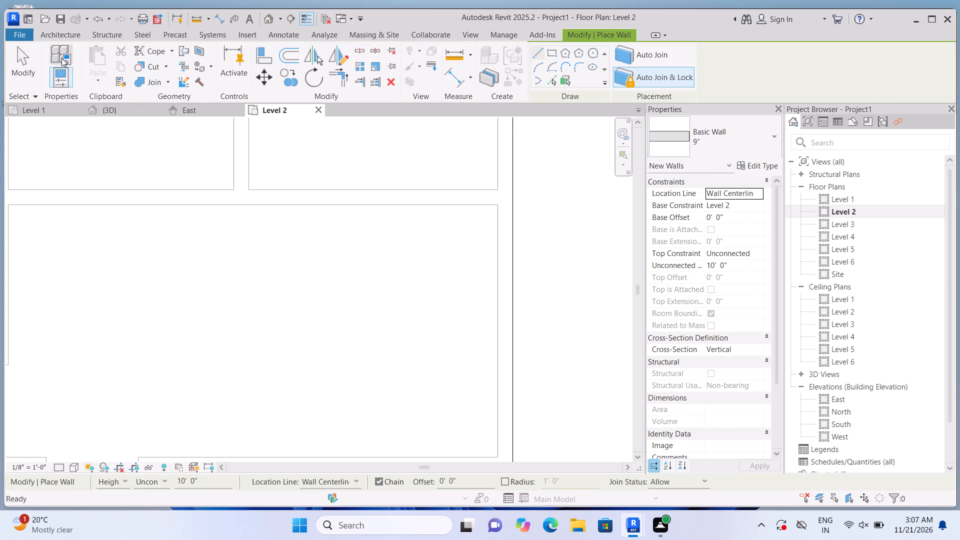
click(767, 128)
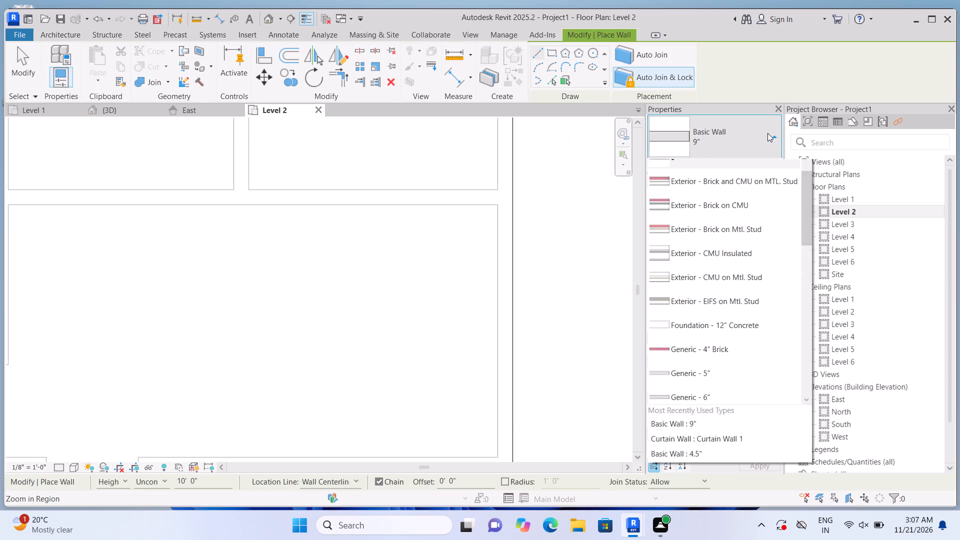
scroll(758, 297, up, 10)
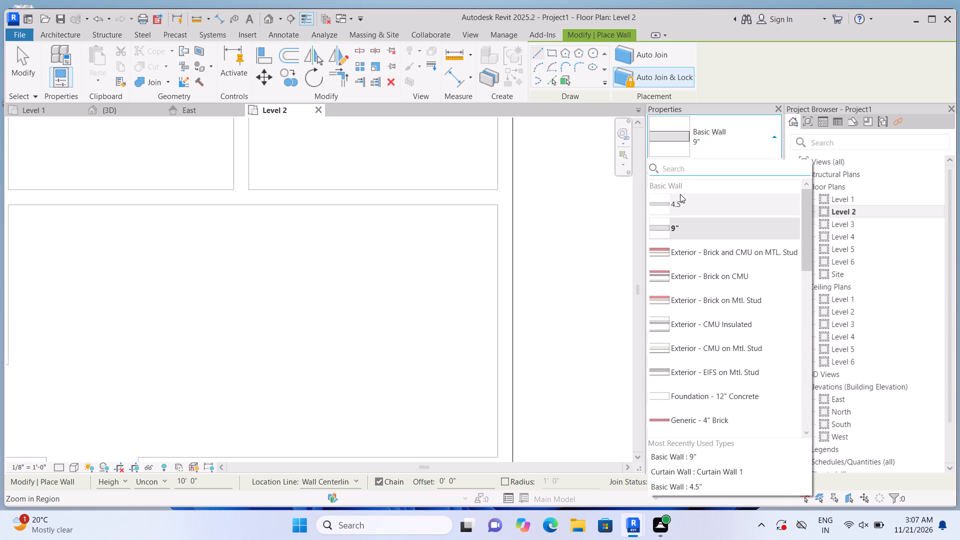
click(685, 206)
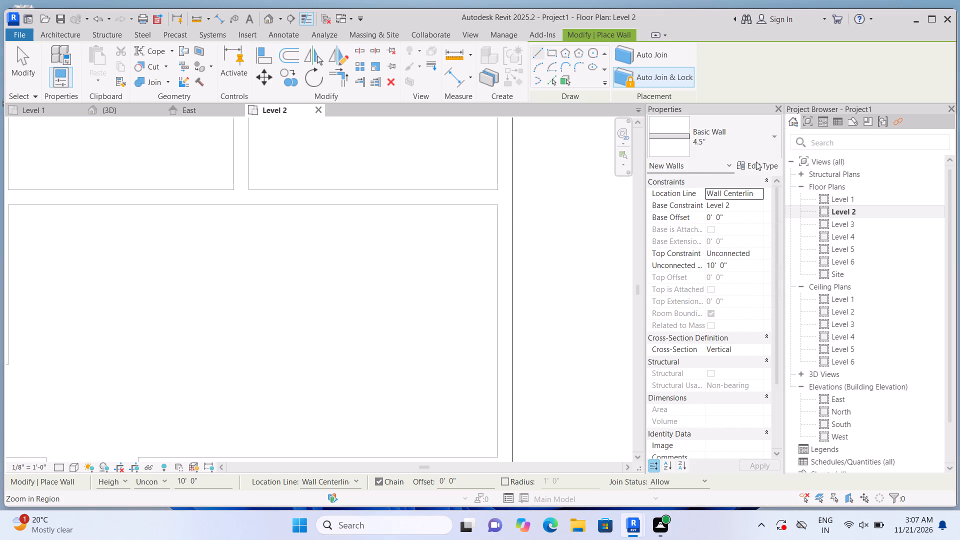
click(765, 141)
click(742, 223)
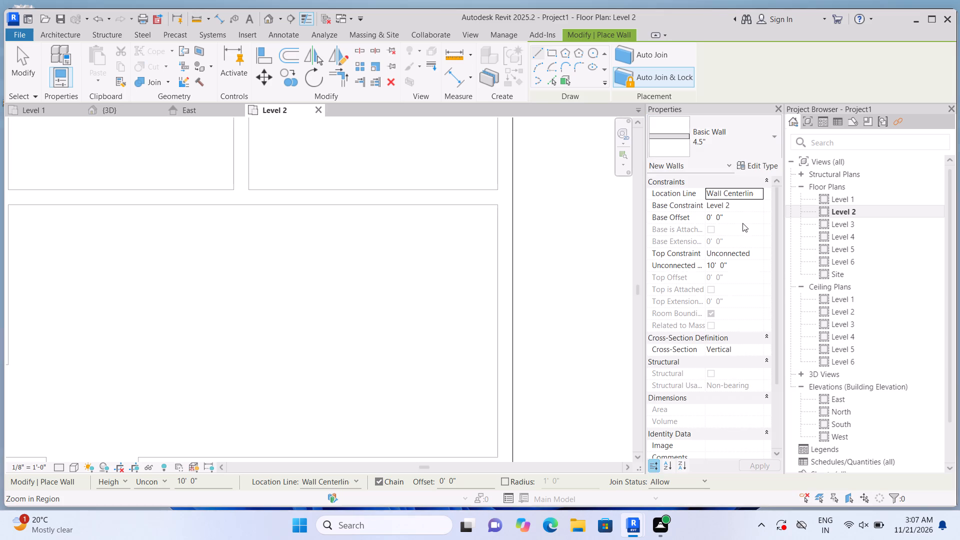
scroll(490, 310, down, 11)
scroll(534, 160, up, 2)
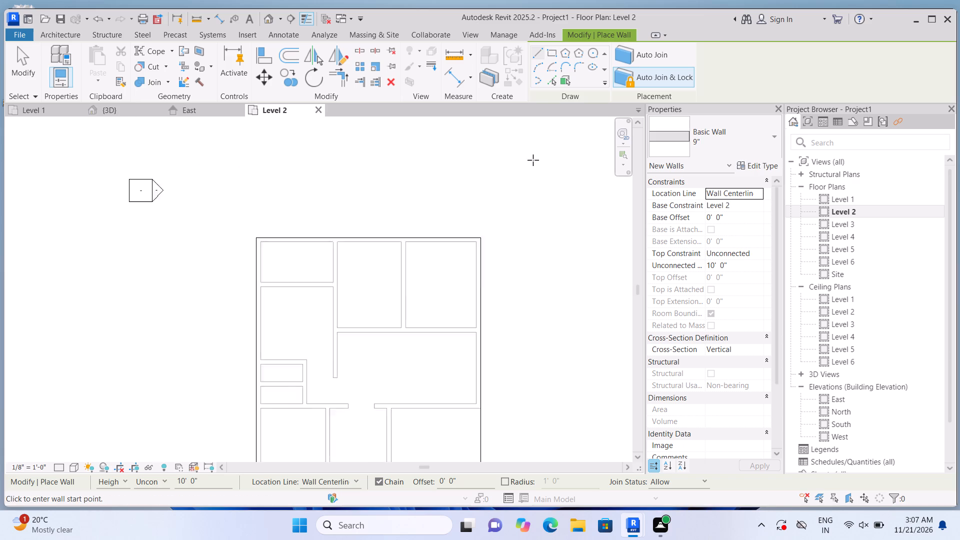
scroll(533, 160, up, 1)
scroll(490, 244, up, 17)
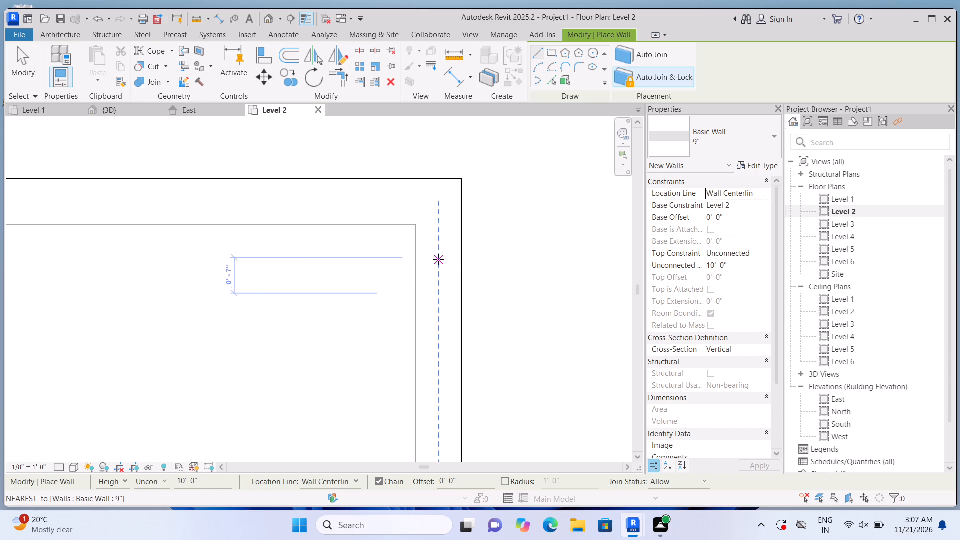
scroll(438, 259, up, 2)
click(437, 173)
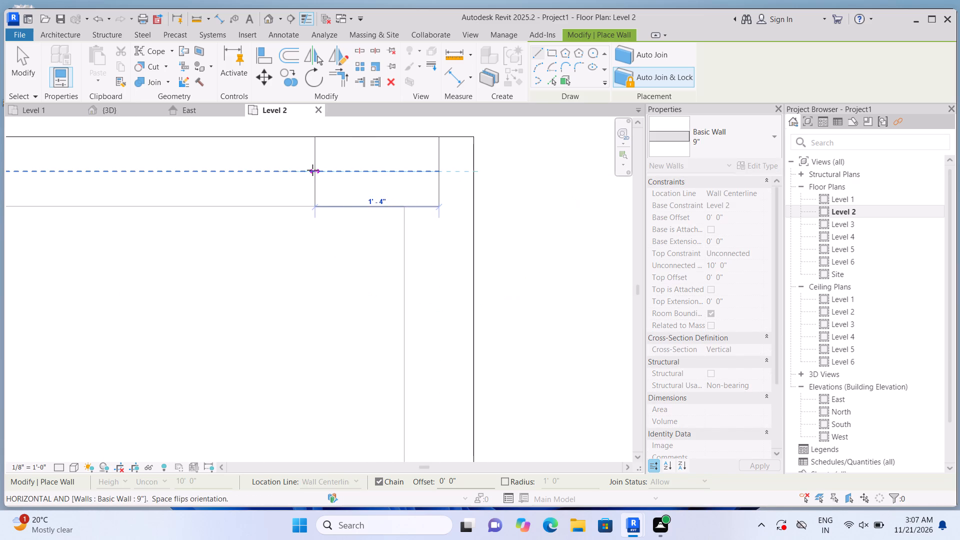
scroll(317, 181, down, 20)
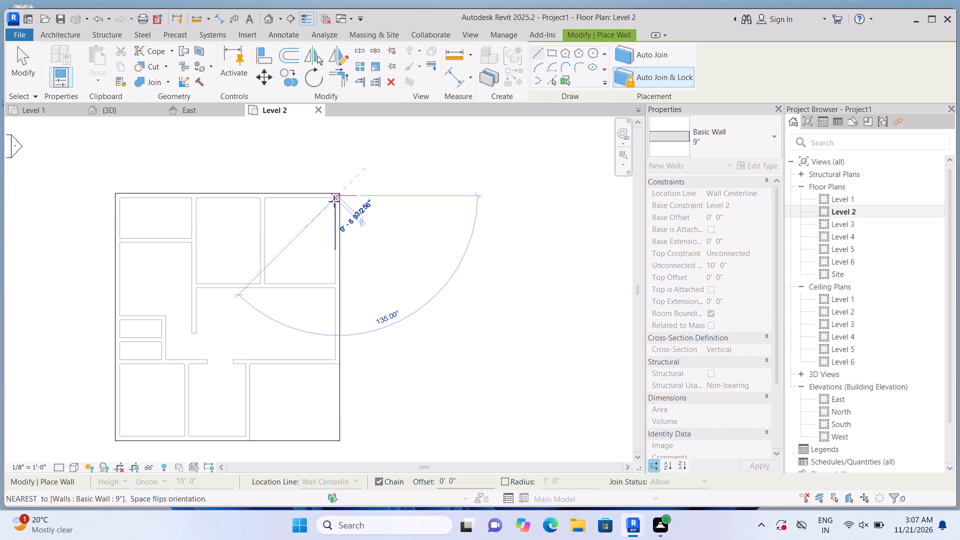
scroll(50, 207, up, 6)
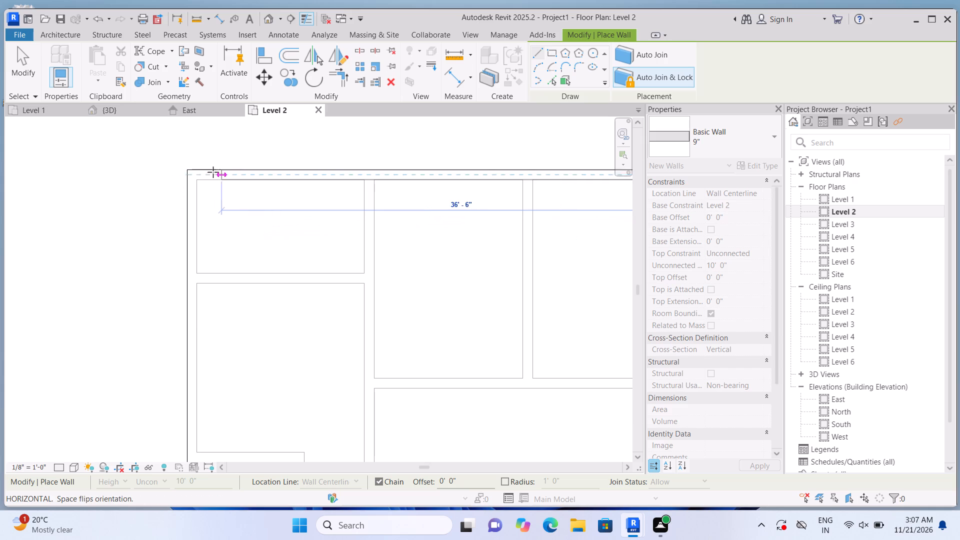
scroll(192, 168, up, 19)
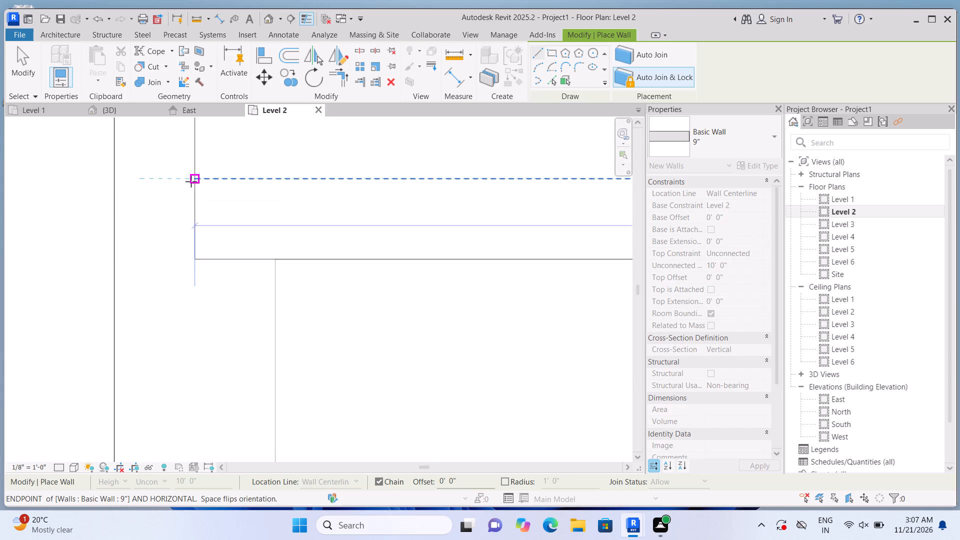
scroll(191, 181, up, 2)
click(191, 181)
Continue the 9" wall down the west side to the southwest corner along the Level 1 centerline, and end the wall chain there.
scroll(179, 299, down, 5)
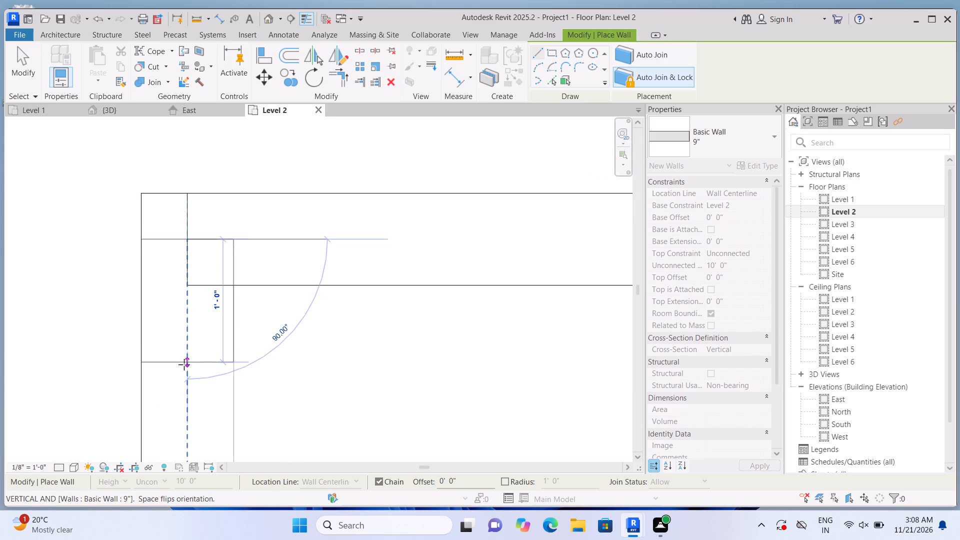
scroll(183, 365, down, 20)
scroll(183, 365, down, 6)
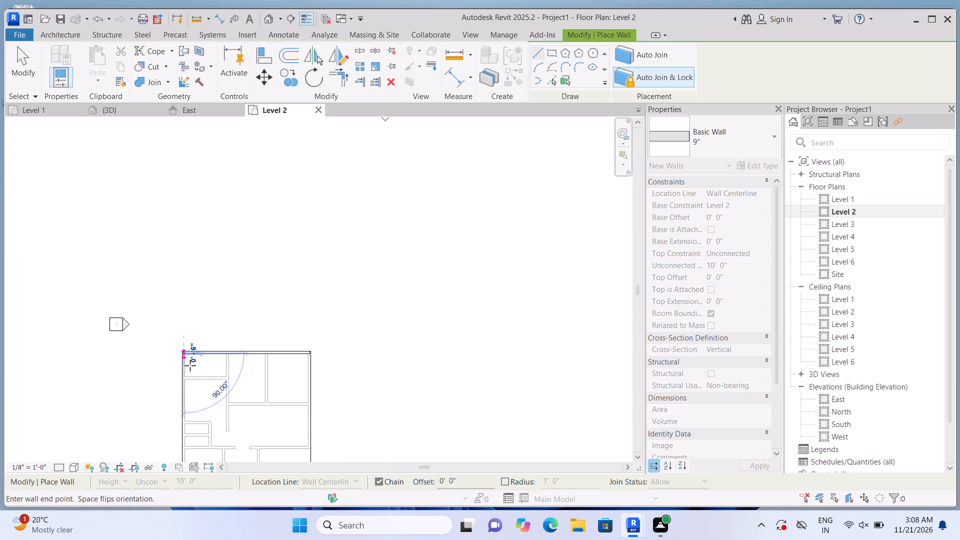
scroll(190, 365, down, 7)
scroll(204, 458, up, 7)
scroll(176, 382, up, 3)
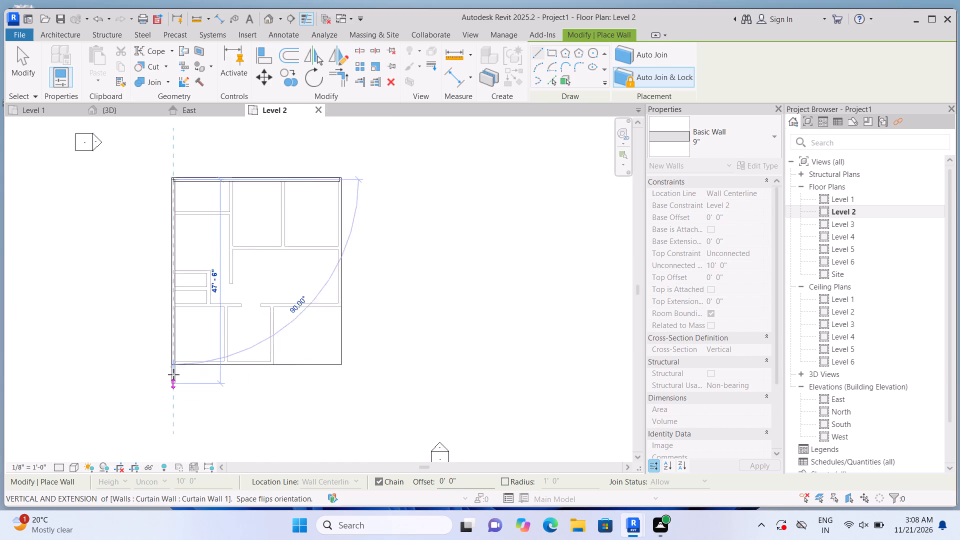
scroll(173, 374, up, 20)
scroll(173, 374, up, 1)
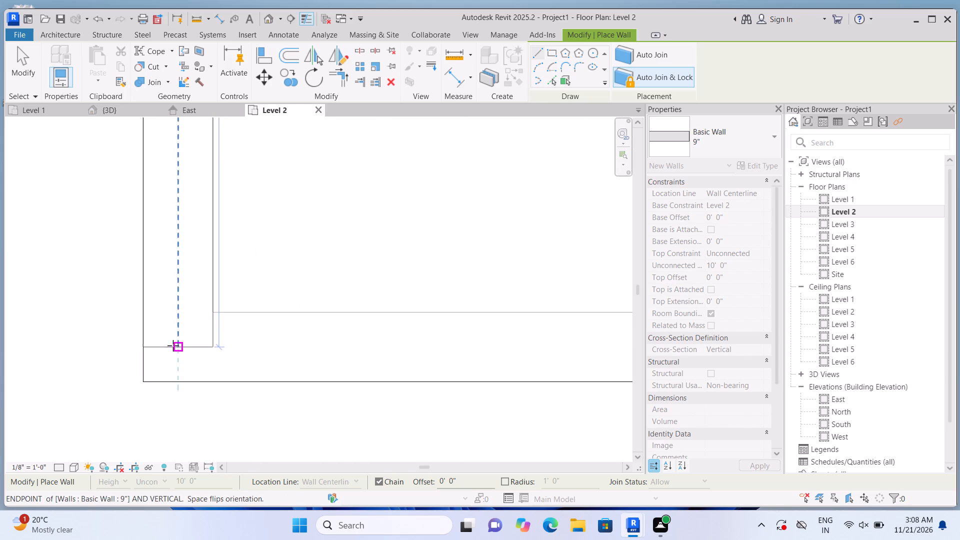
scroll(173, 345, up, 9)
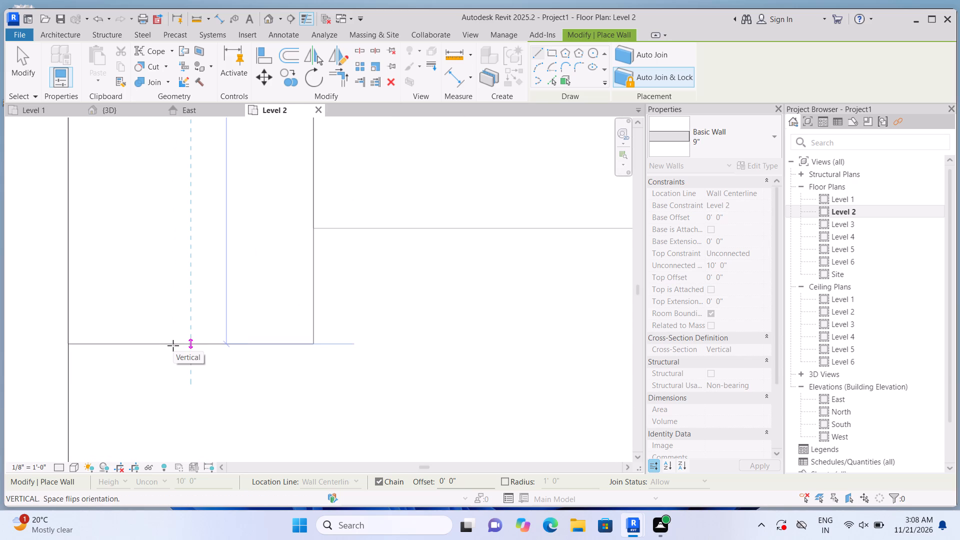
click(171, 362)
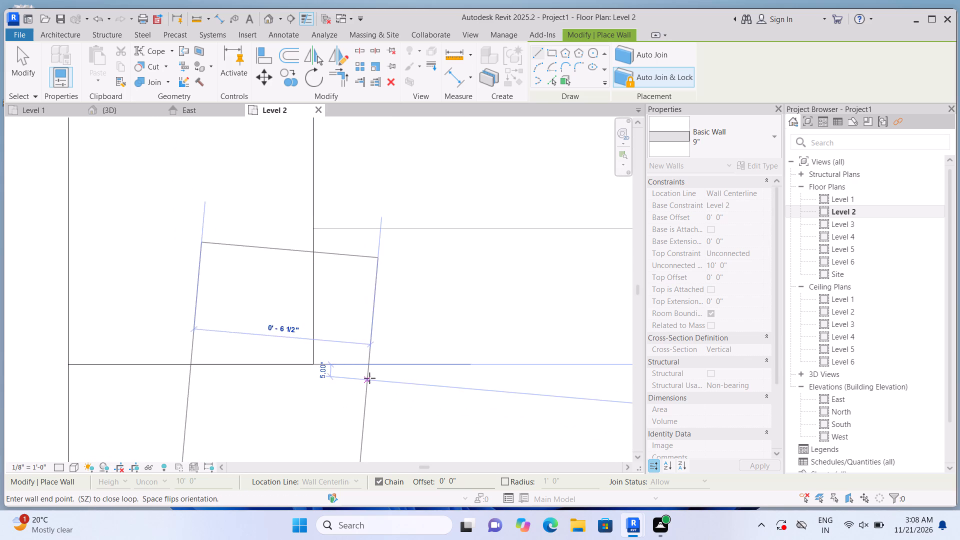
scroll(369, 378, down, 11)
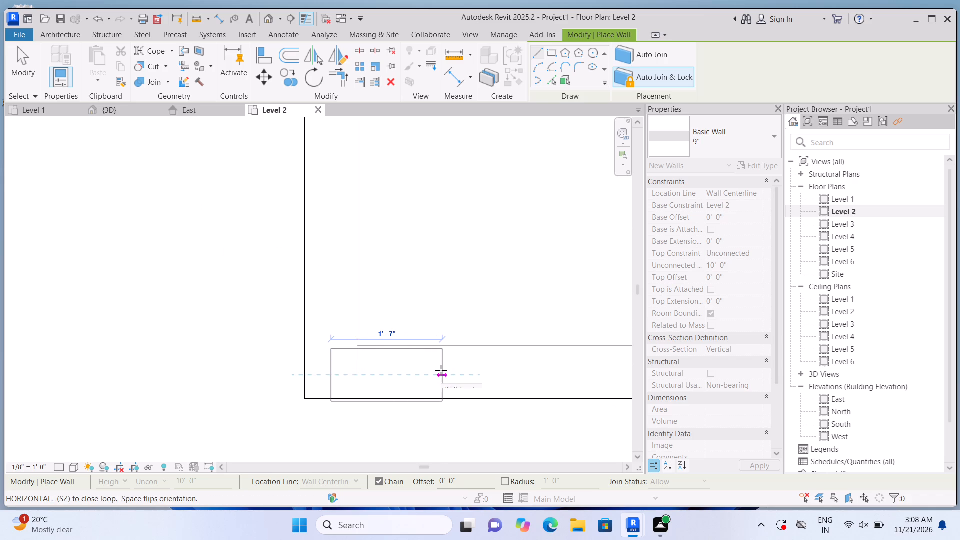
key(grave)
scroll(421, 378, down, 4)
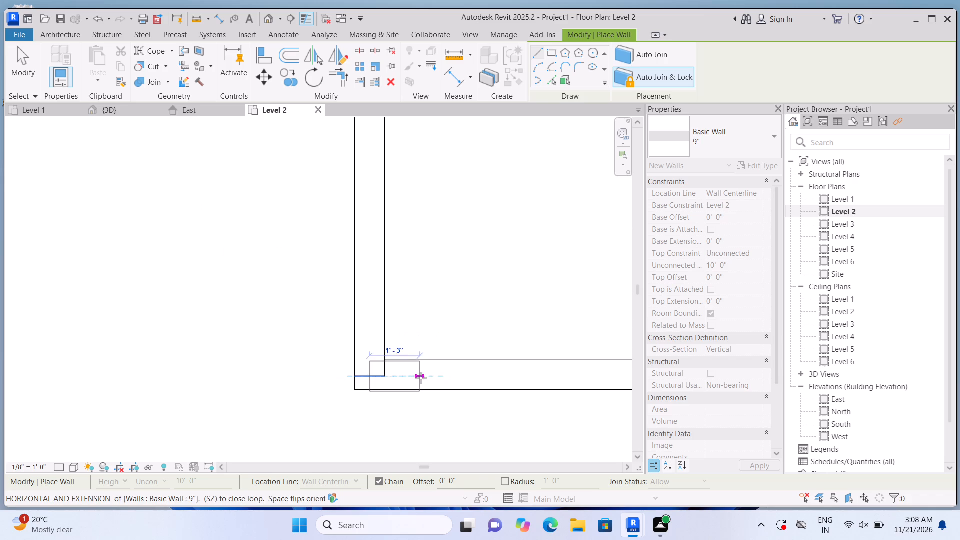
key(Escape)
scroll(415, 378, down, 5)
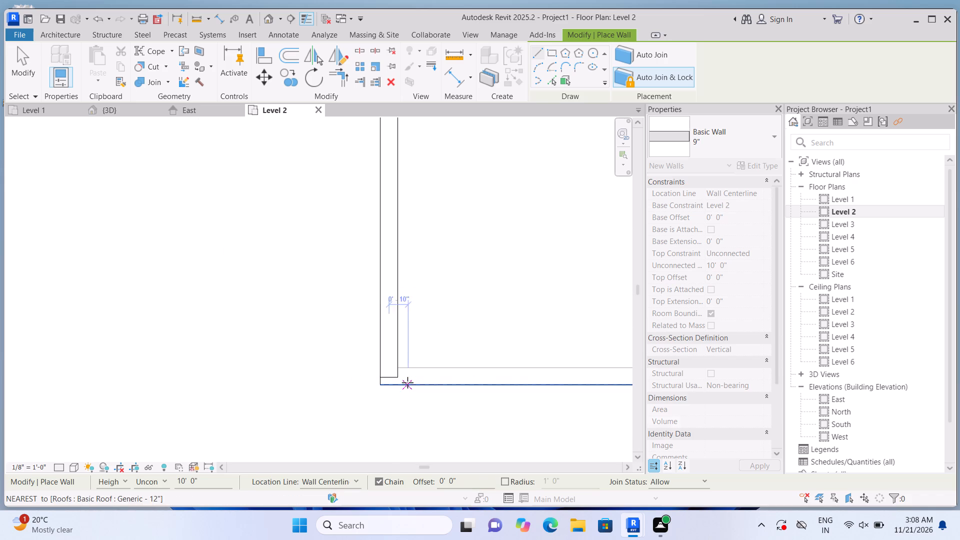
Draw the Level 2 south exterior 9" wall along the Level 1 centerline, from the partition beside the southeast room to the southwest corner.
scroll(407, 382, down, 8)
scroll(579, 408, up, 11)
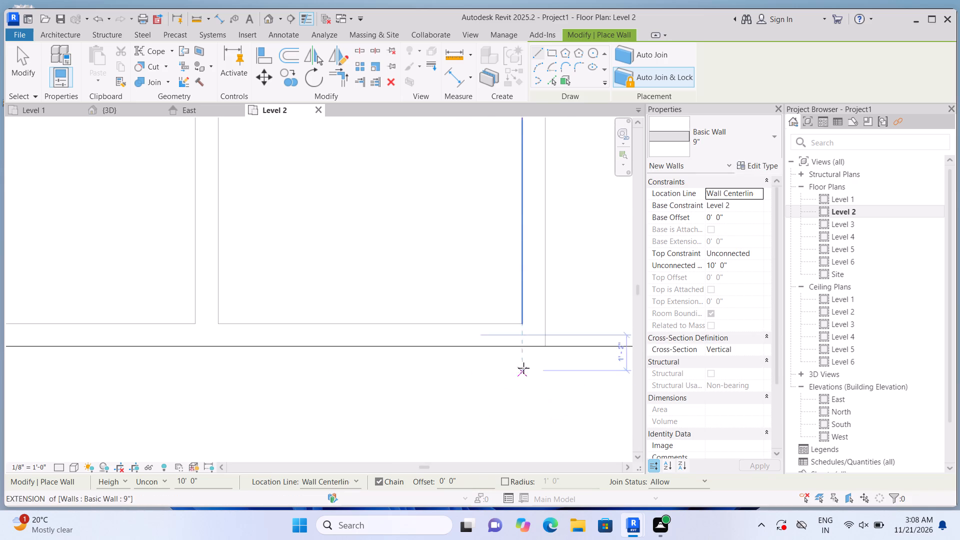
scroll(523, 368, up, 8)
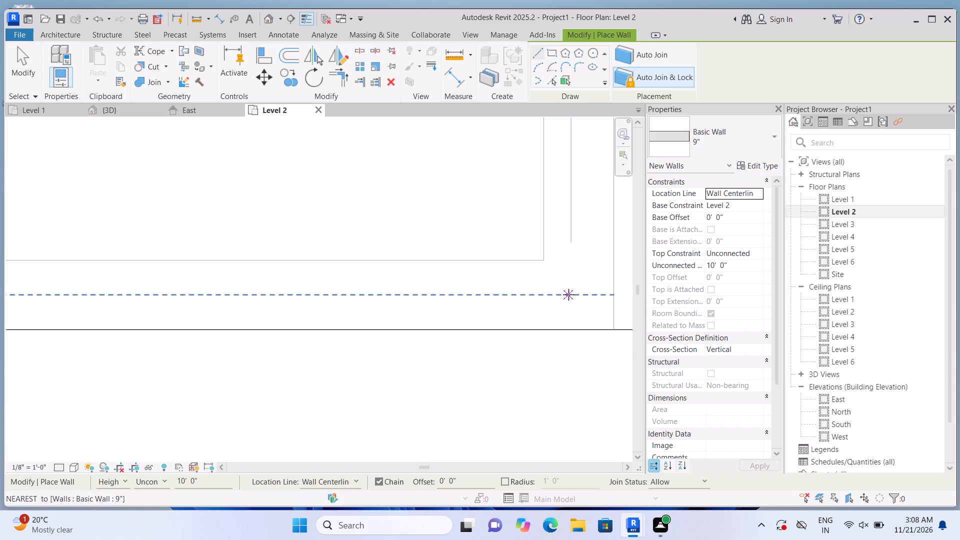
click(568, 295)
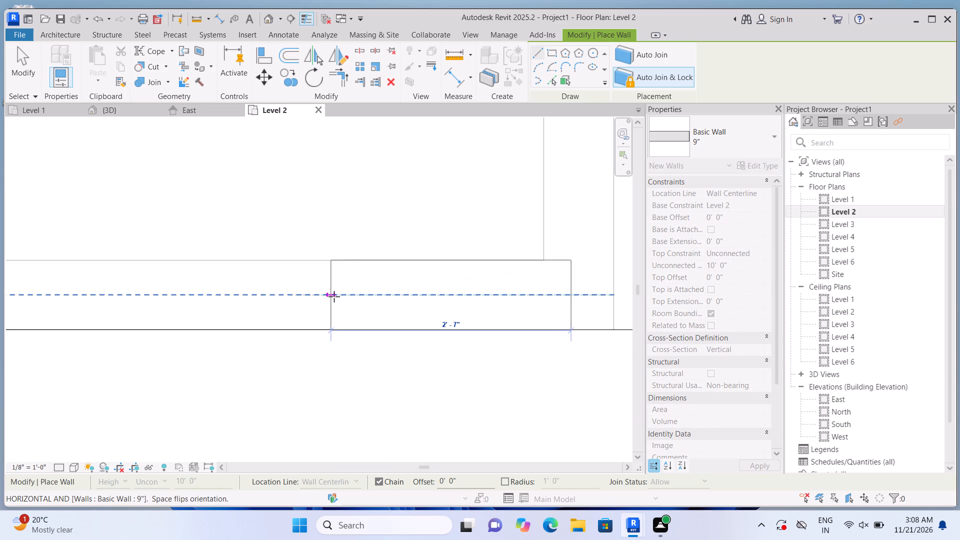
scroll(334, 297, down, 15)
scroll(337, 304, up, 1)
scroll(337, 304, down, 4)
scroll(178, 313, up, 3)
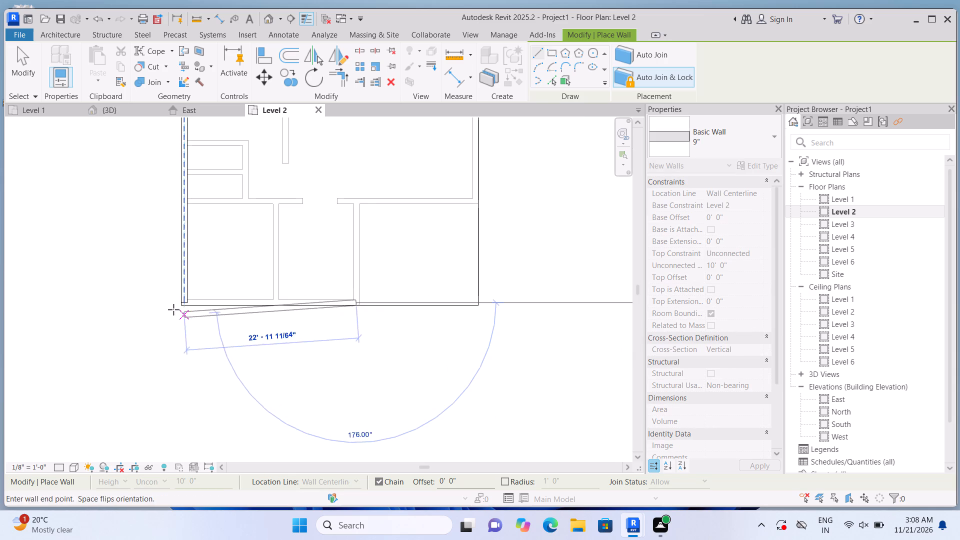
scroll(173, 309, up, 12)
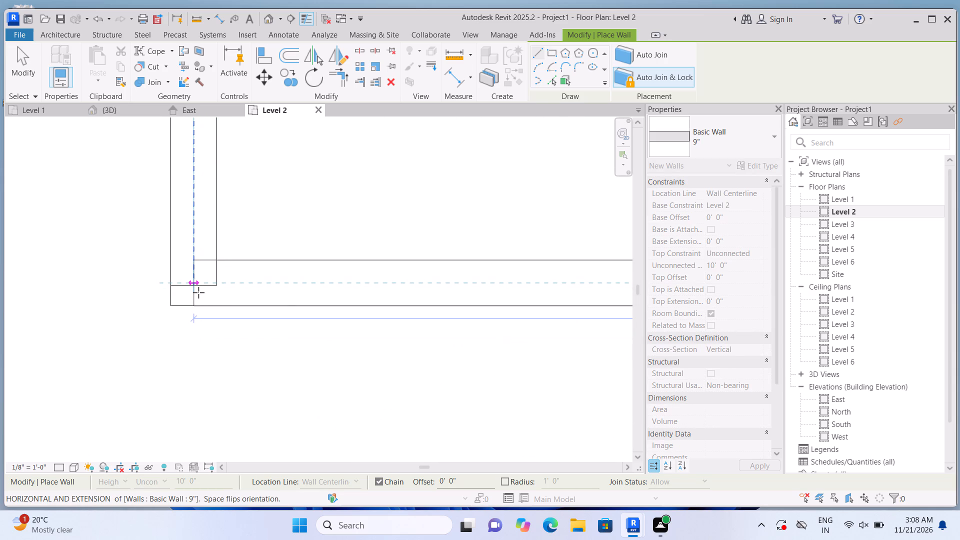
click(198, 292)
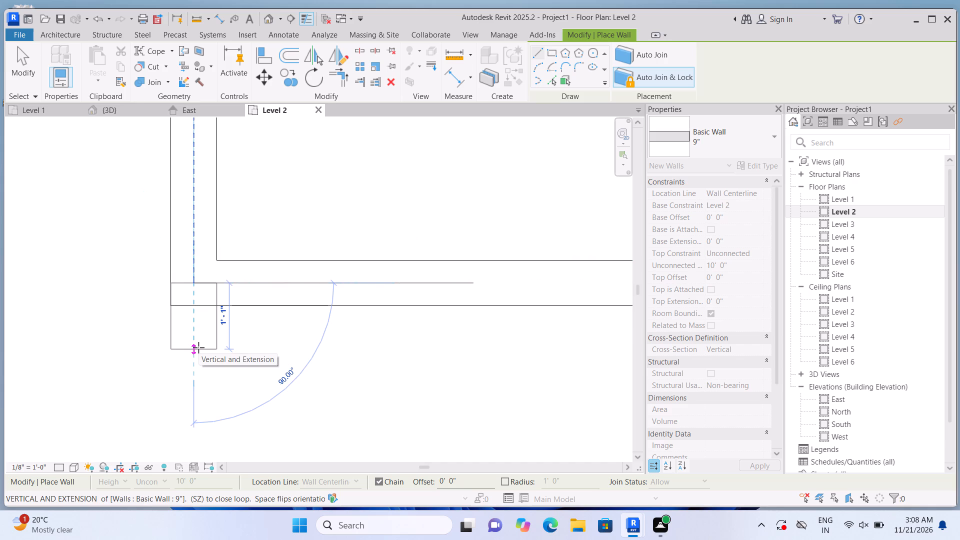
key(Escape)
Draw the 9" wall on the west side of the southeast room, from the south wall's east end north to the cross wall.
scroll(194, 368, down, 5)
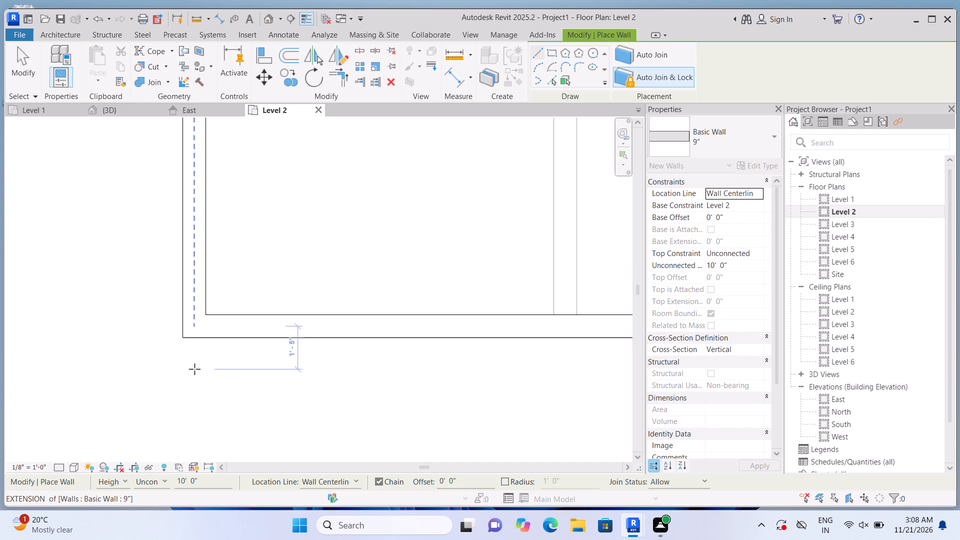
scroll(194, 369, down, 10)
scroll(389, 379, up, 7)
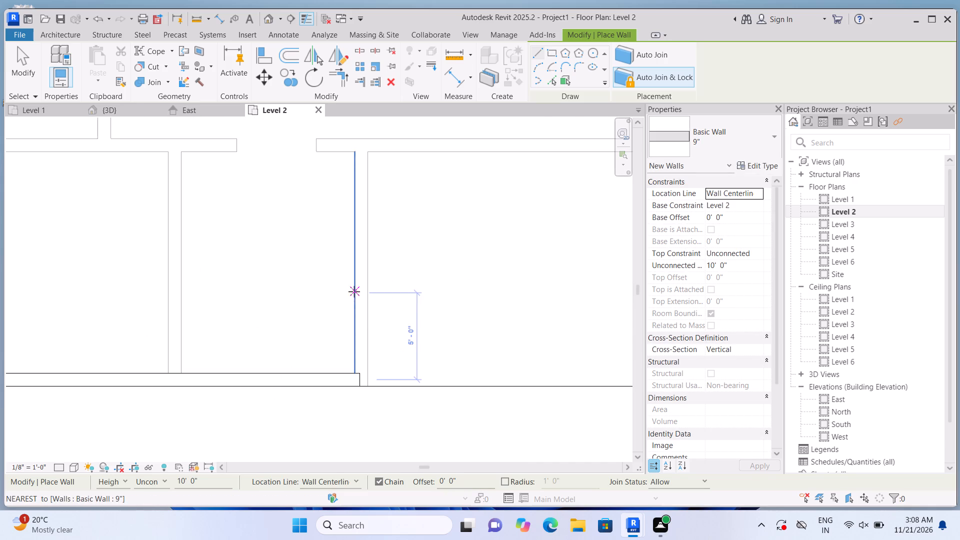
scroll(354, 291, up, 2)
scroll(383, 456, up, 11)
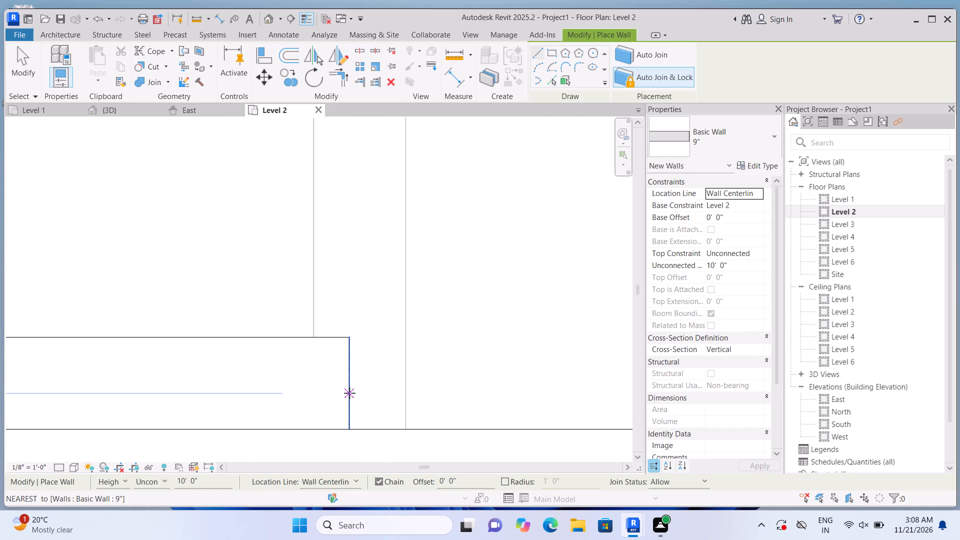
click(349, 393)
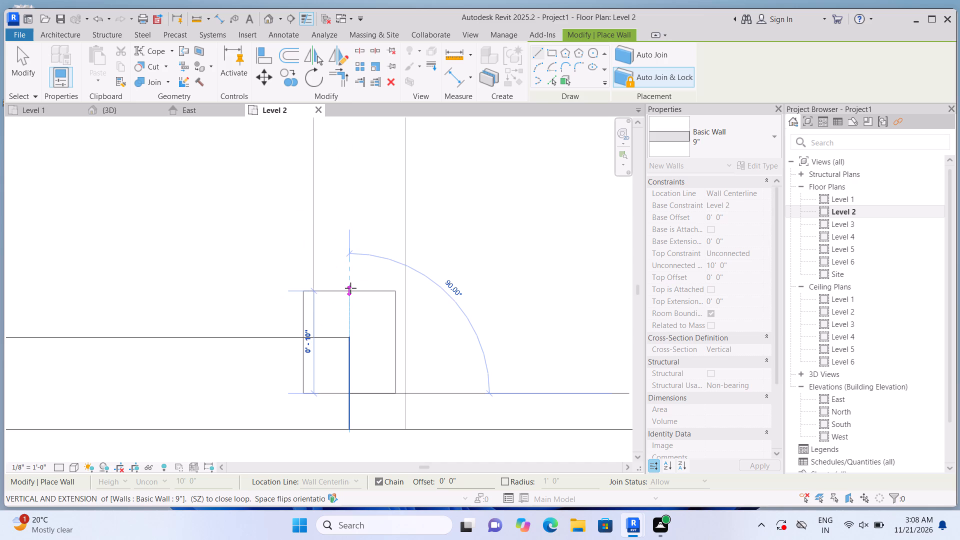
key(Escape)
click(358, 385)
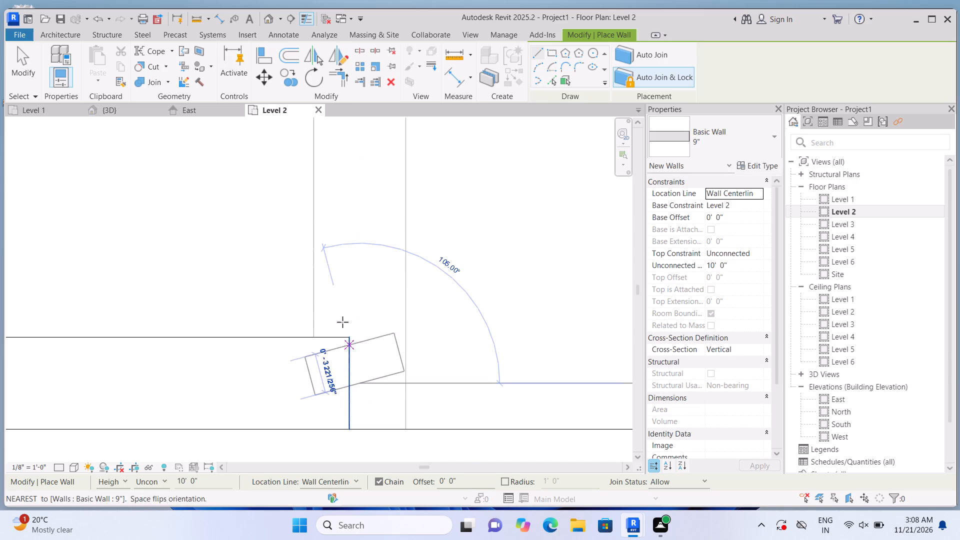
scroll(356, 238, down, 15)
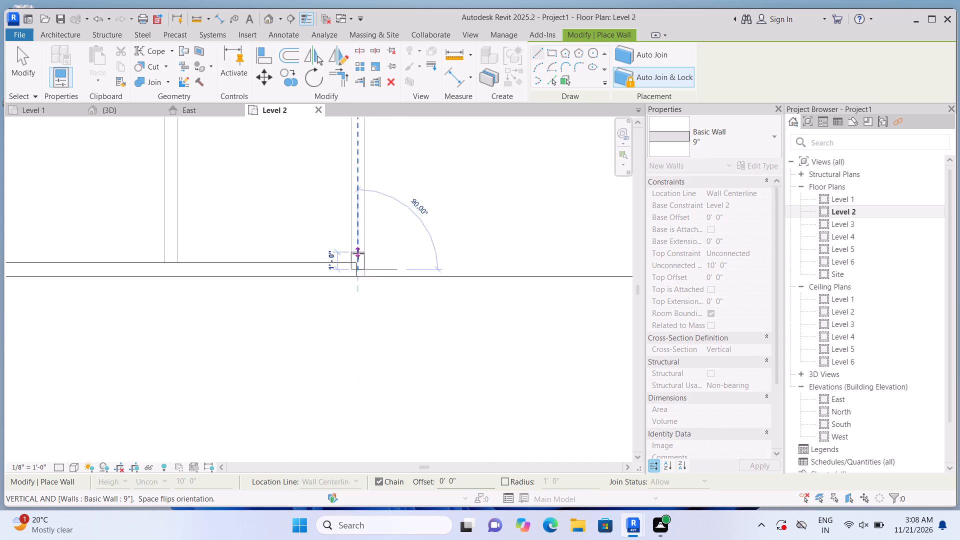
scroll(358, 253, down, 8)
scroll(361, 195, up, 9)
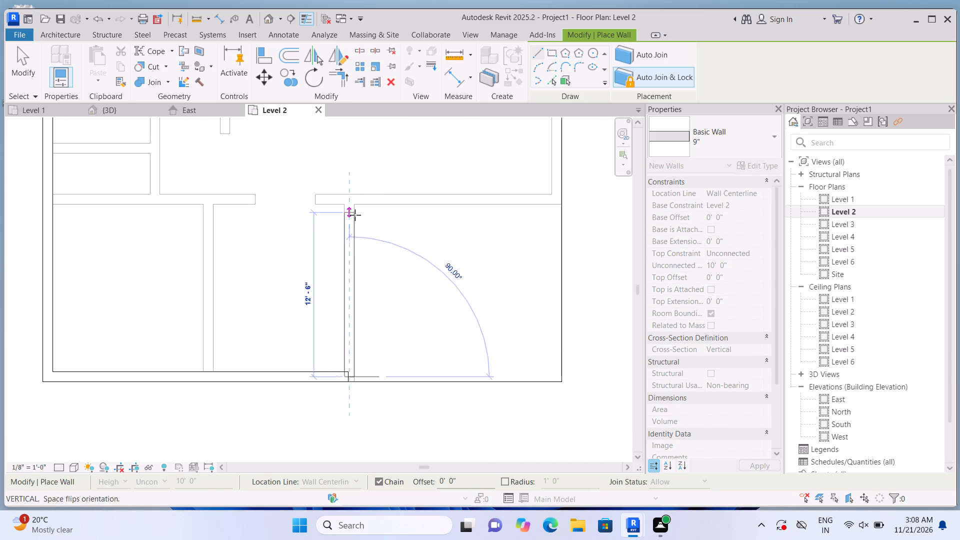
scroll(355, 215, up, 8)
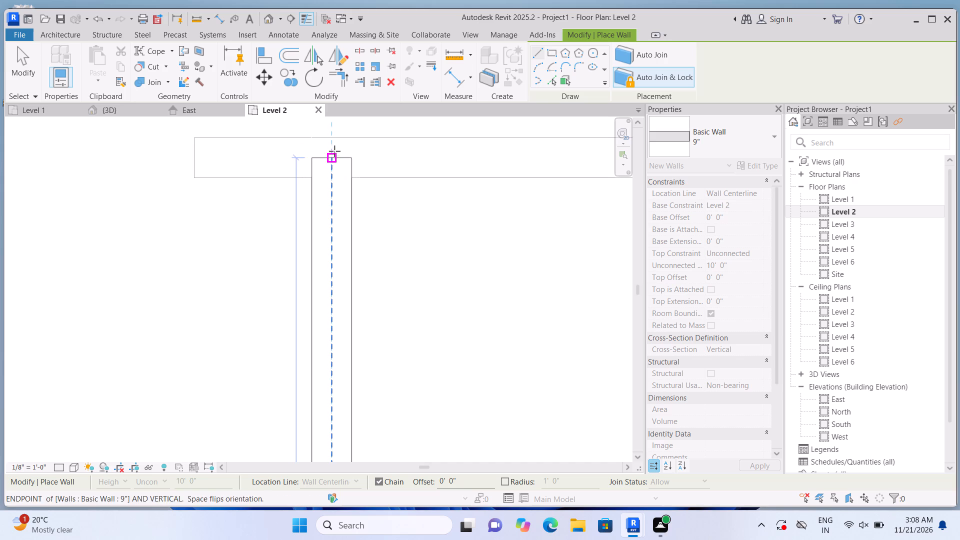
click(334, 141)
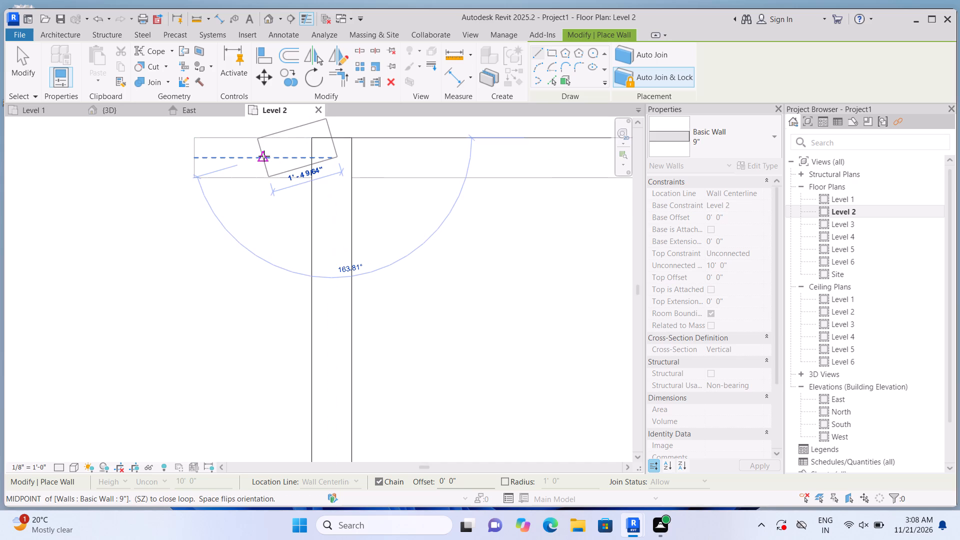
key(Escape)
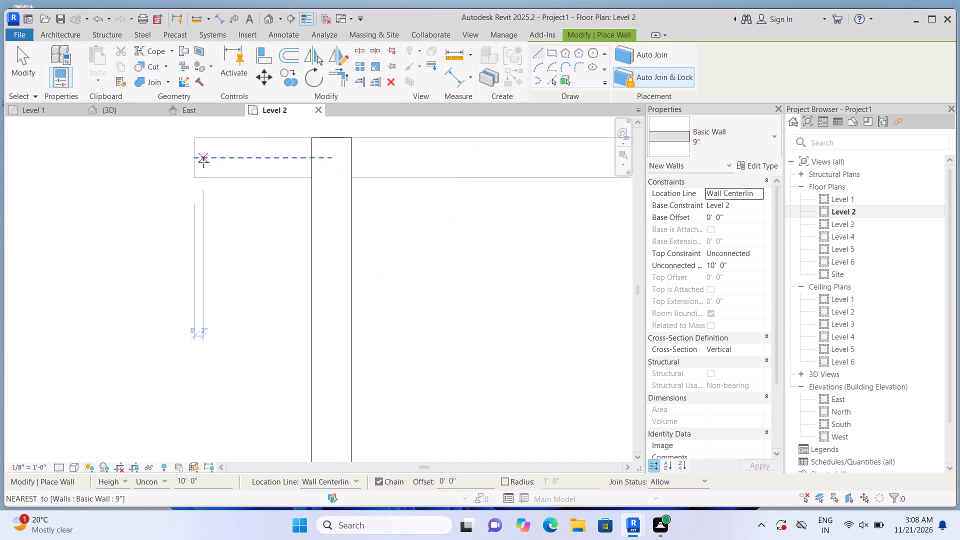
Draw the 9" wall north of the southeast room, from the cross wall's free west end to the east exterior wall centerline.
click(194, 159)
scroll(286, 196, down, 4)
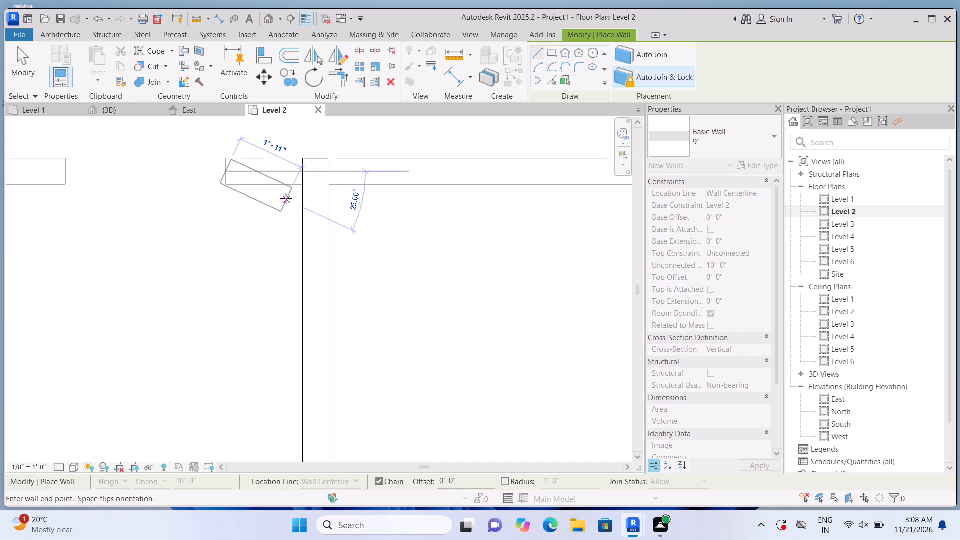
scroll(286, 198, down, 10)
scroll(387, 193, up, 6)
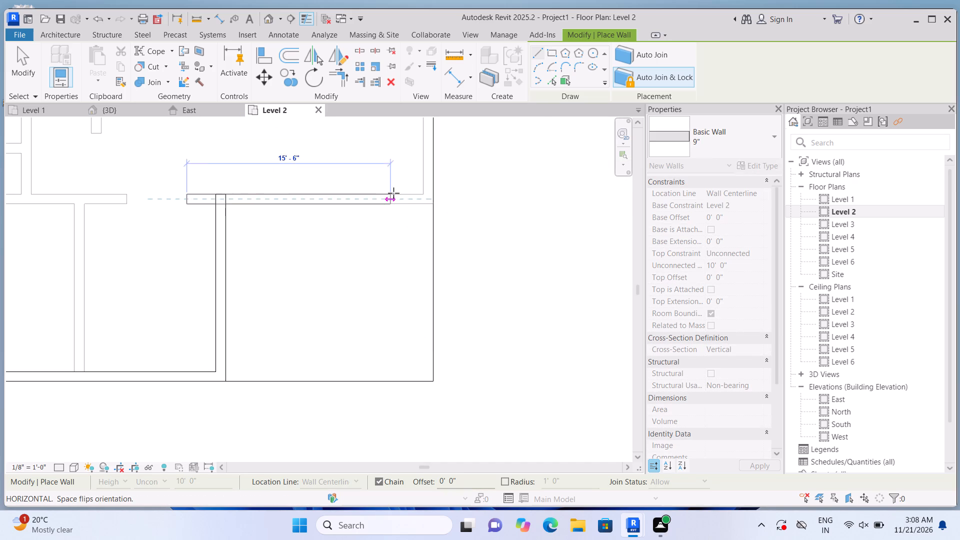
scroll(393, 193, up, 5)
scroll(481, 199, up, 7)
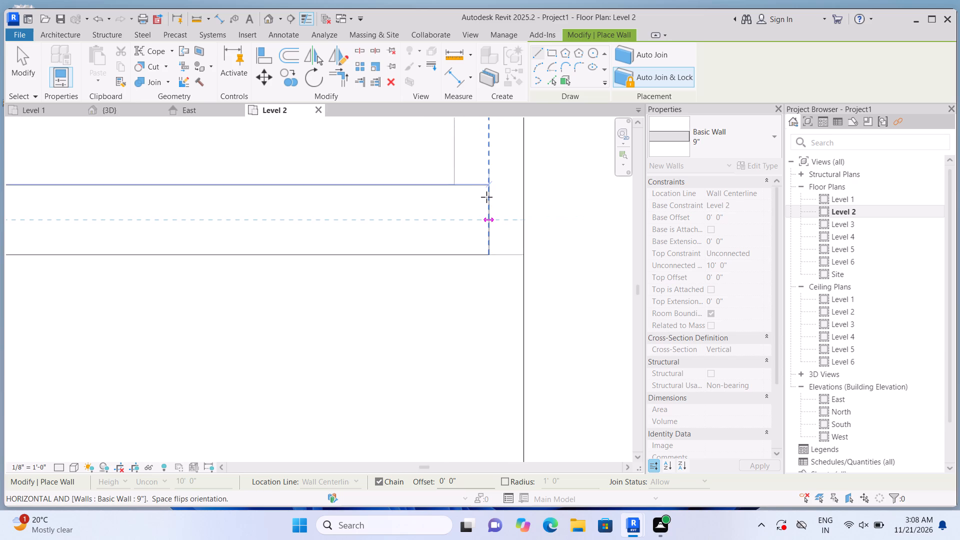
click(487, 196)
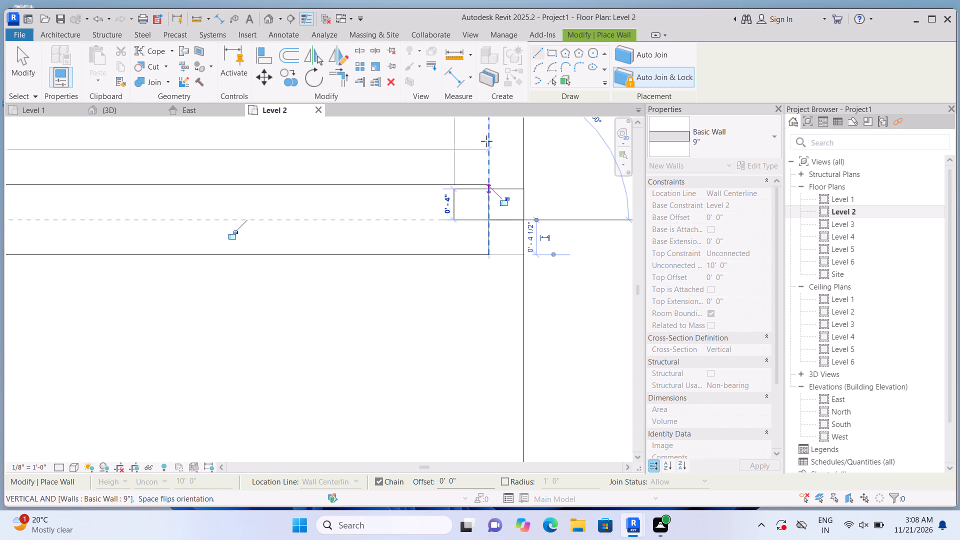
Continue the 9" wall north along the east side to the northeast corner, and end the wall chain there.
scroll(484, 179, down, 13)
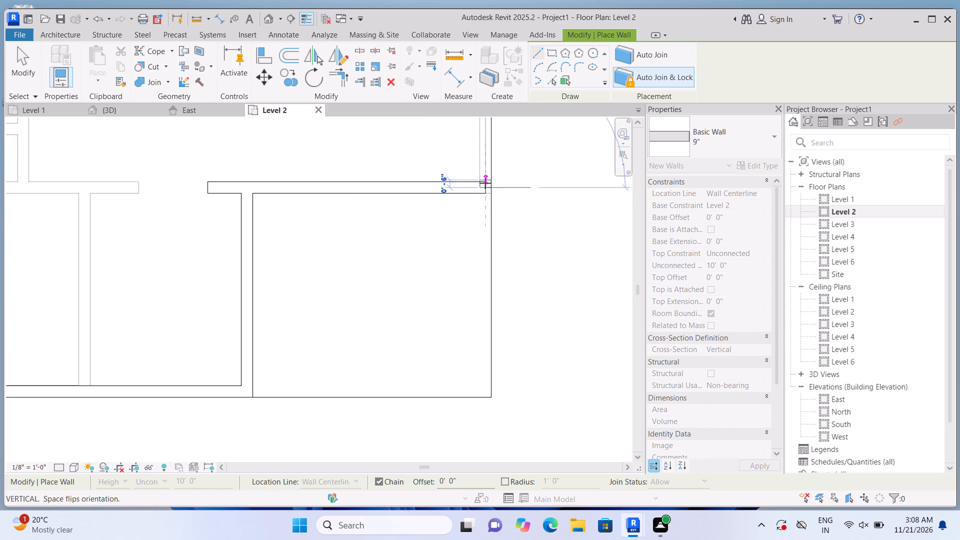
scroll(485, 183, down, 18)
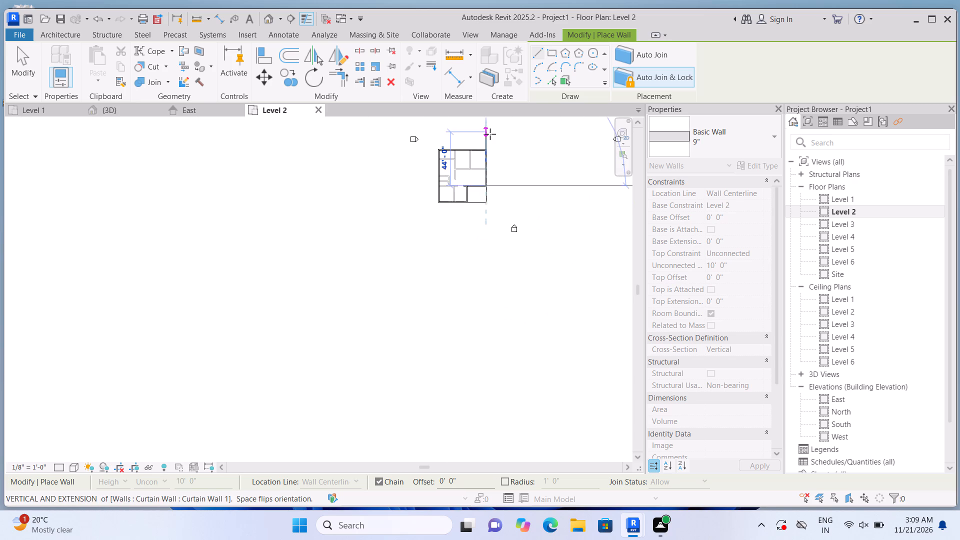
scroll(490, 134, up, 12)
scroll(482, 183, up, 6)
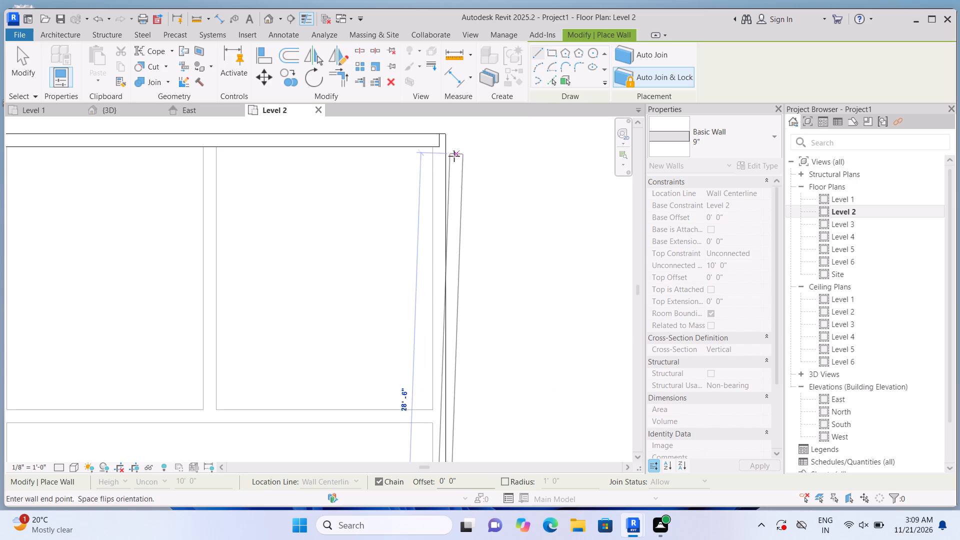
scroll(445, 150, up, 7)
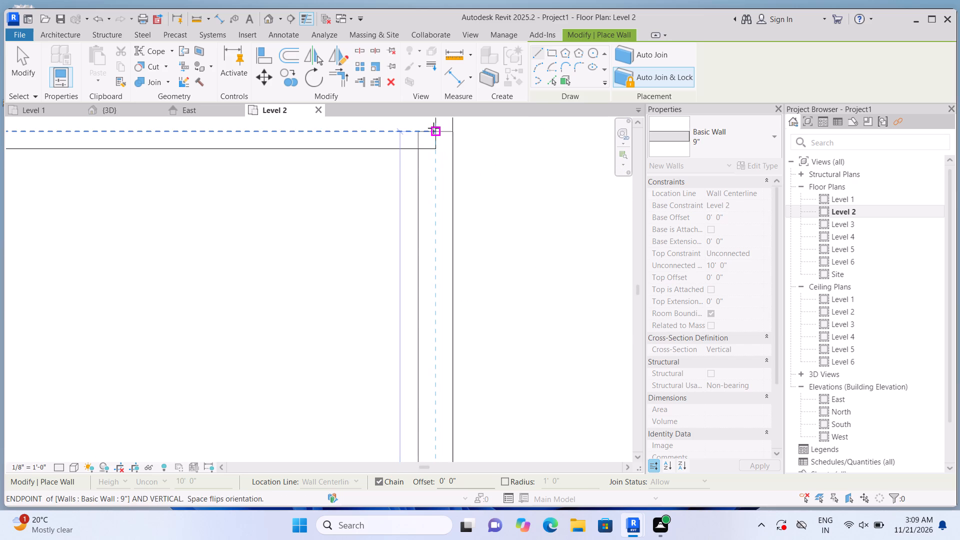
click(433, 128)
scroll(441, 131, down, 19)
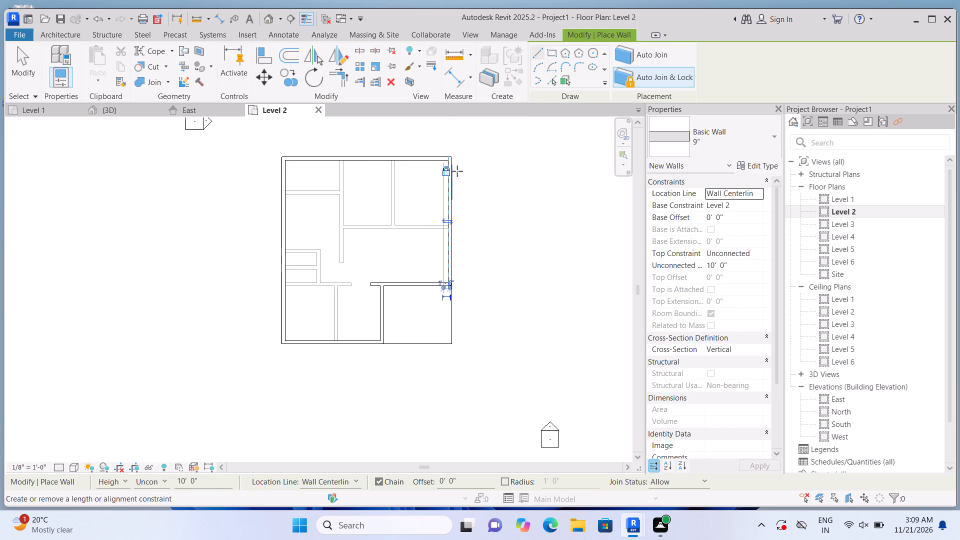
key(Escape)
Draw an interior 9" wall about 25'-3" long below the two northeast rooms, along the Level 1 centerline to the east exterior wall.
scroll(462, 183, up, 3)
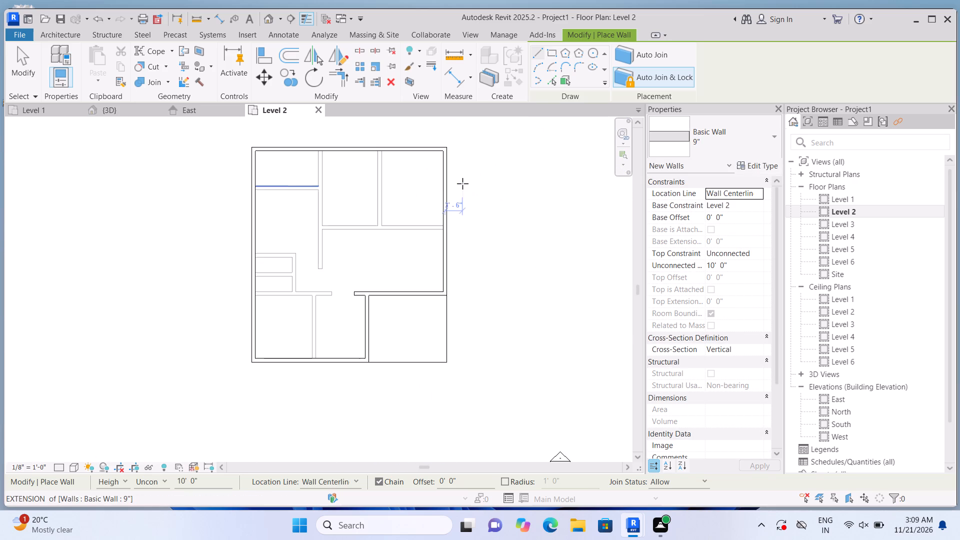
scroll(462, 183, up, 2)
scroll(292, 235, up, 3)
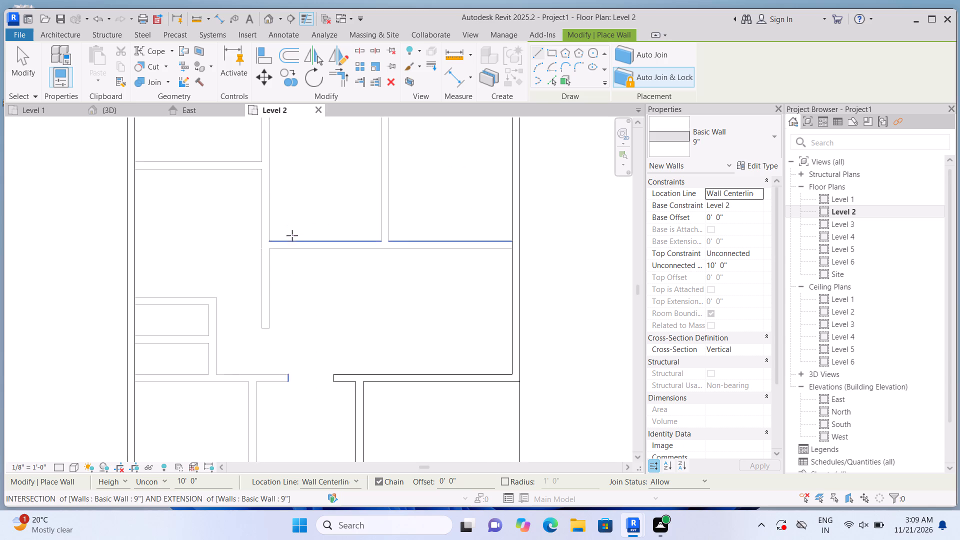
scroll(292, 235, up, 14)
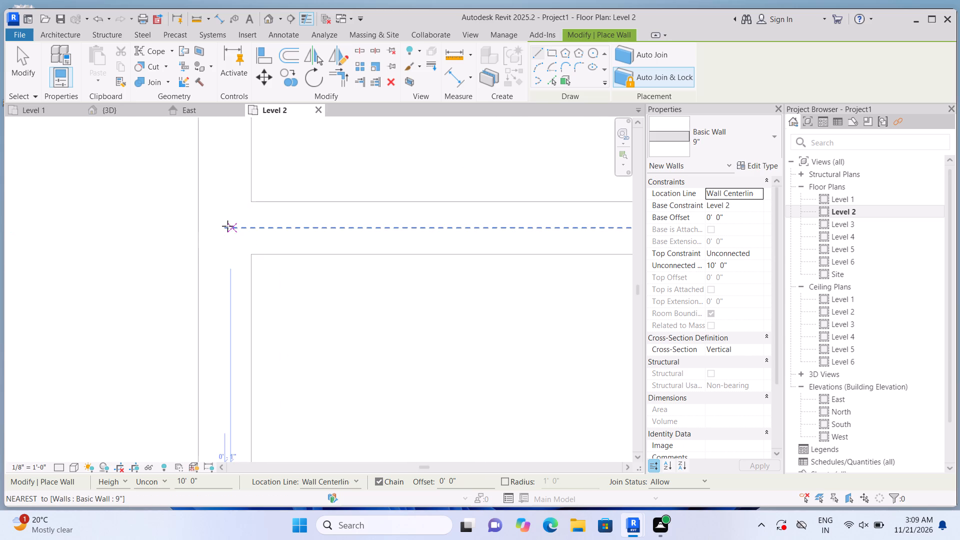
click(227, 226)
scroll(441, 221, down, 12)
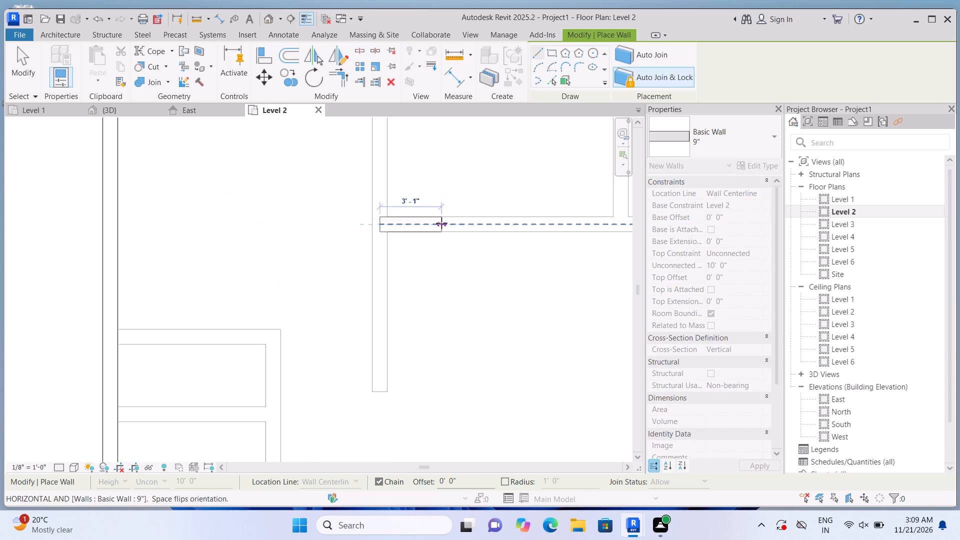
scroll(441, 223, down, 10)
scroll(530, 226, up, 11)
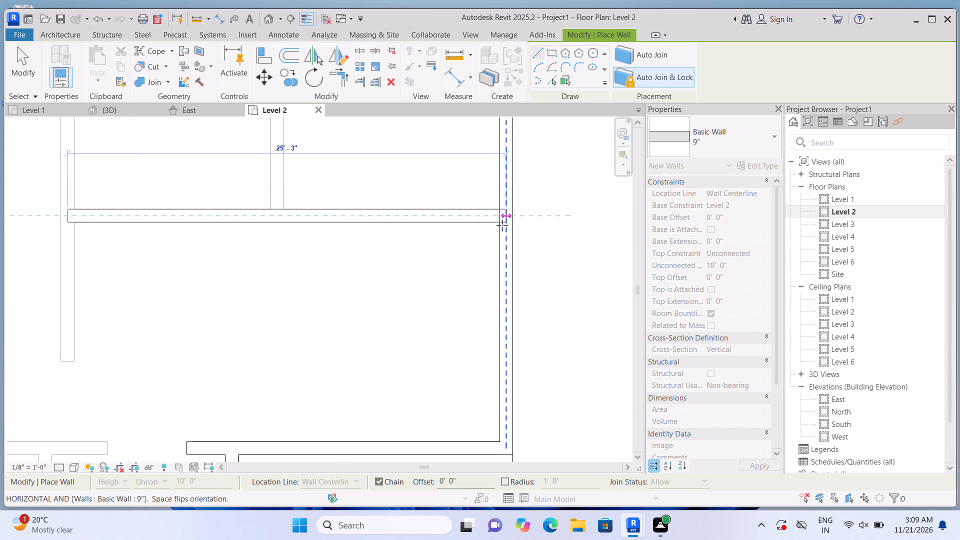
scroll(502, 225, up, 7)
click(501, 207)
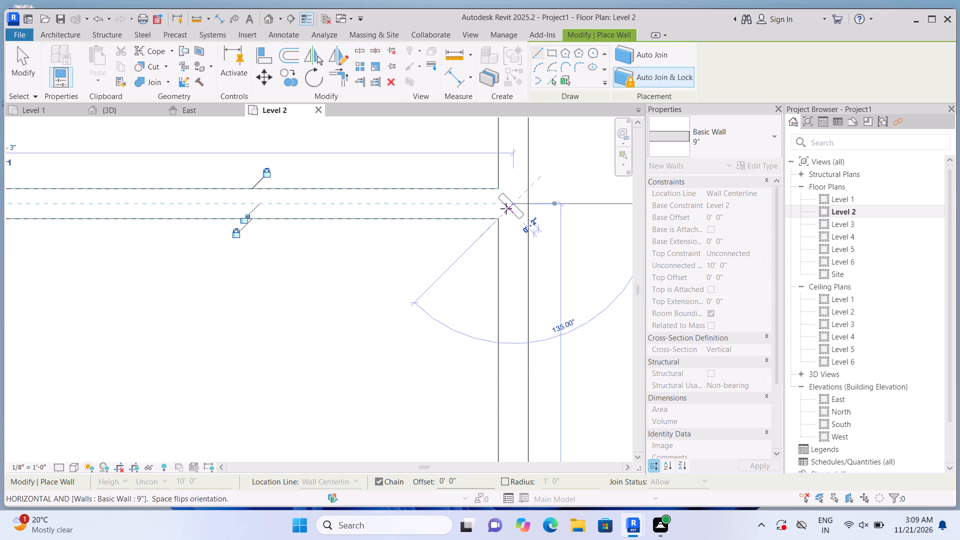
key(Escape)
Draw a 9" interior wall south from the north exterior wall, past the northeast rooms' cross wall, to the Level 1 wall's free end.
scroll(514, 281, down, 6)
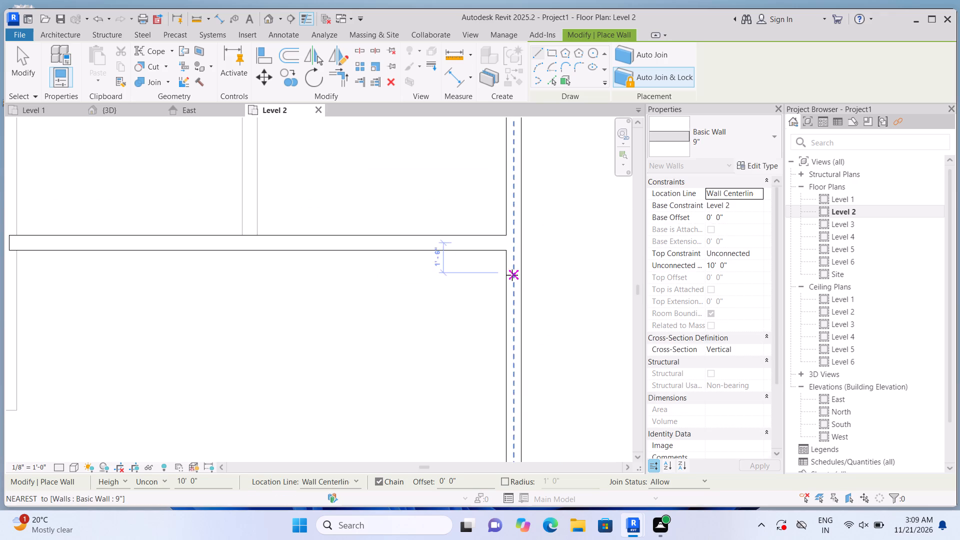
scroll(512, 275, down, 8)
scroll(371, 213, up, 8)
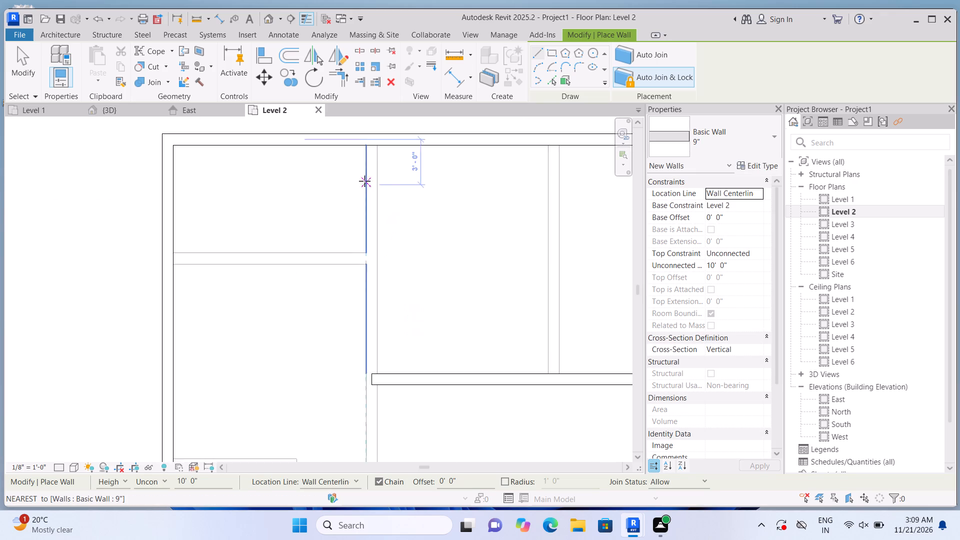
scroll(364, 181, up, 5)
scroll(371, 294, down, 6)
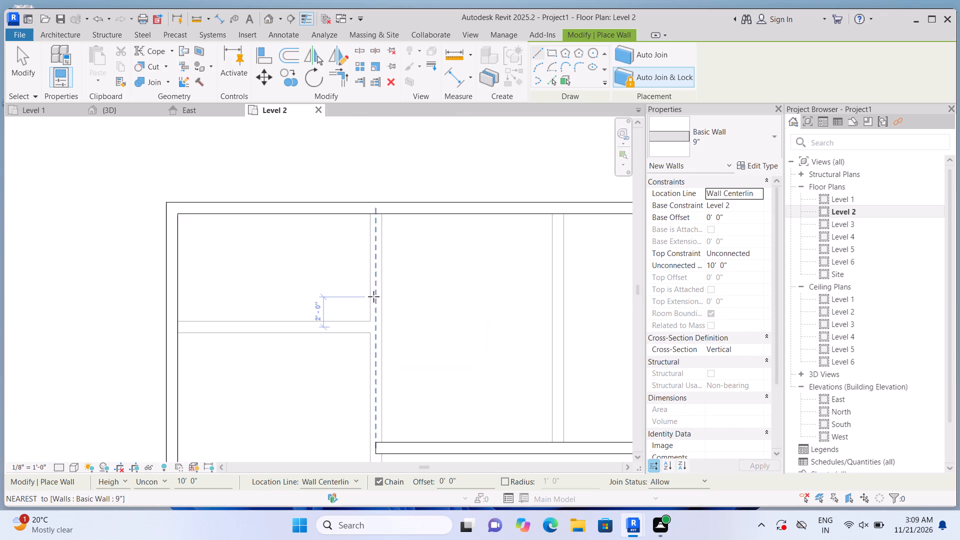
scroll(365, 235, up, 7)
click(385, 191)
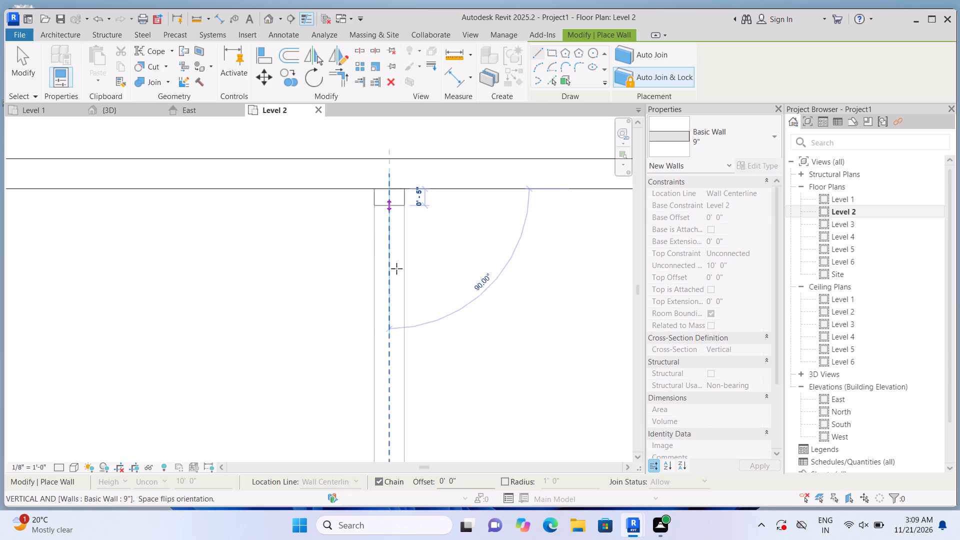
scroll(395, 327, down, 15)
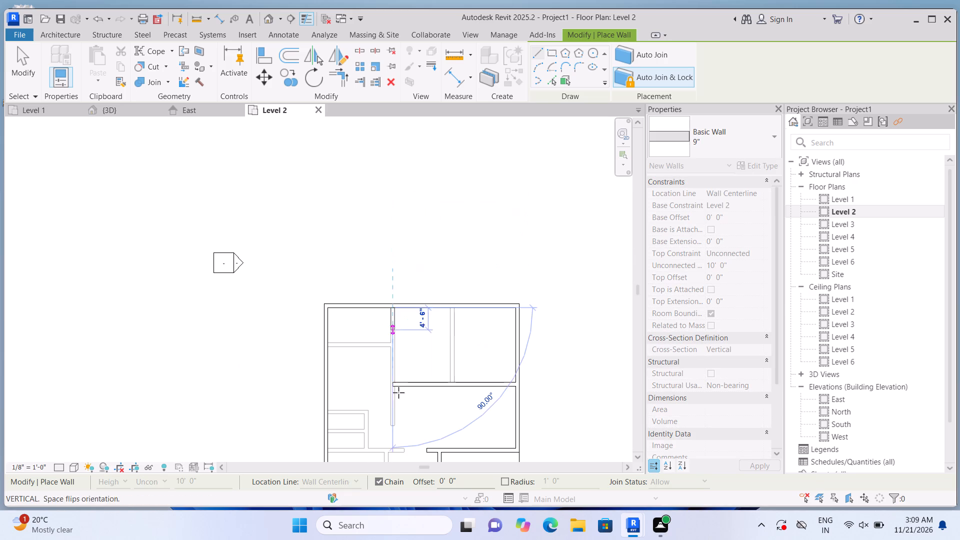
scroll(397, 427, up, 14)
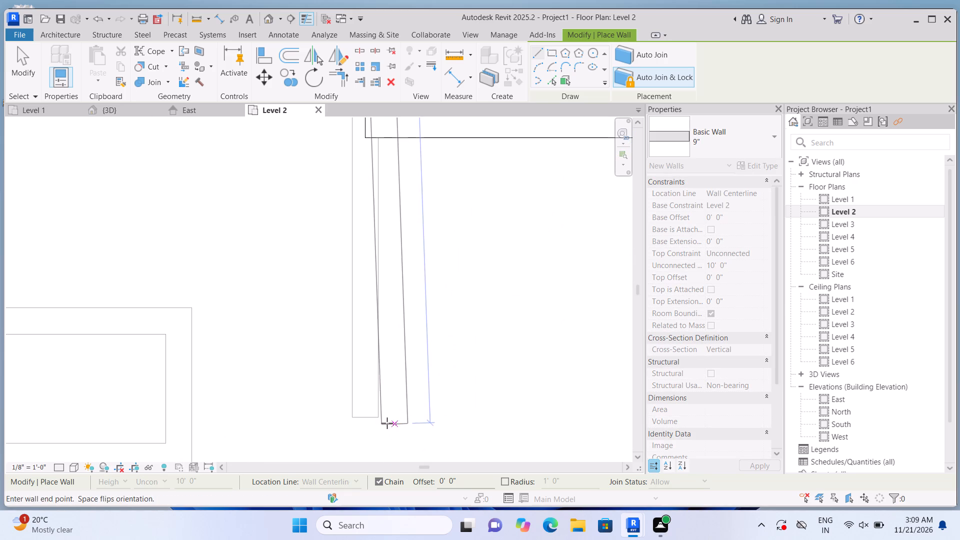
click(362, 418)
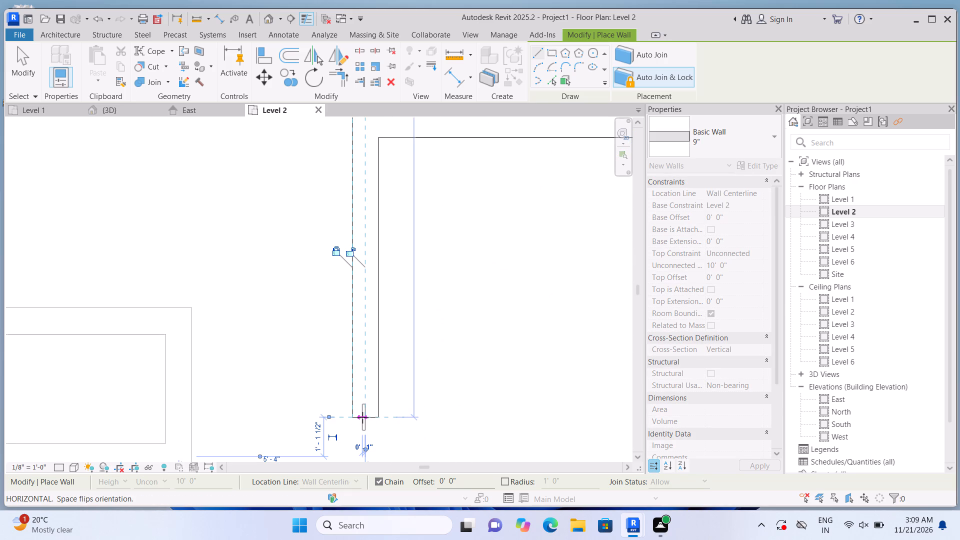
key(Escape)
Draw a 9" wall about 12'-11" long below the northwest room, from the west exterior wall east to the new interior wall.
scroll(357, 406, down, 13)
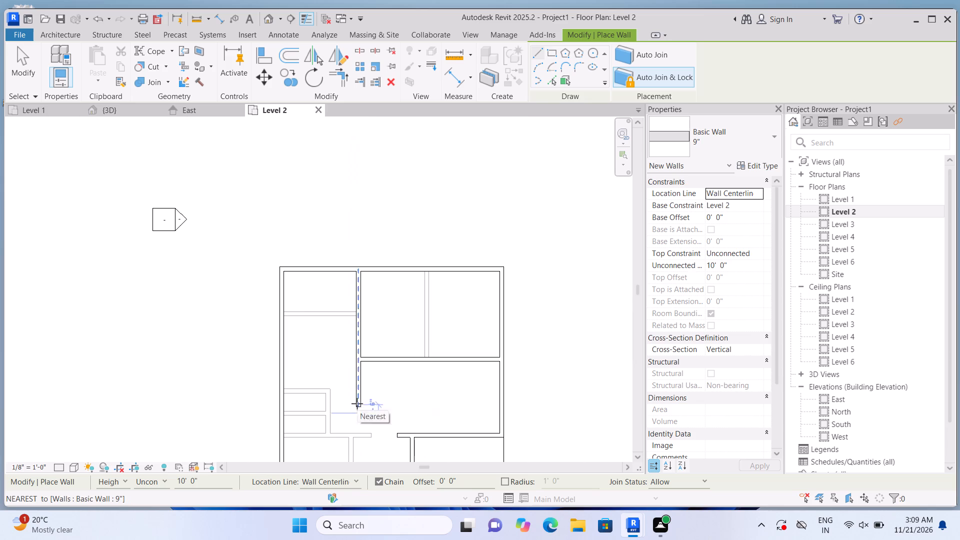
scroll(326, 293, up, 15)
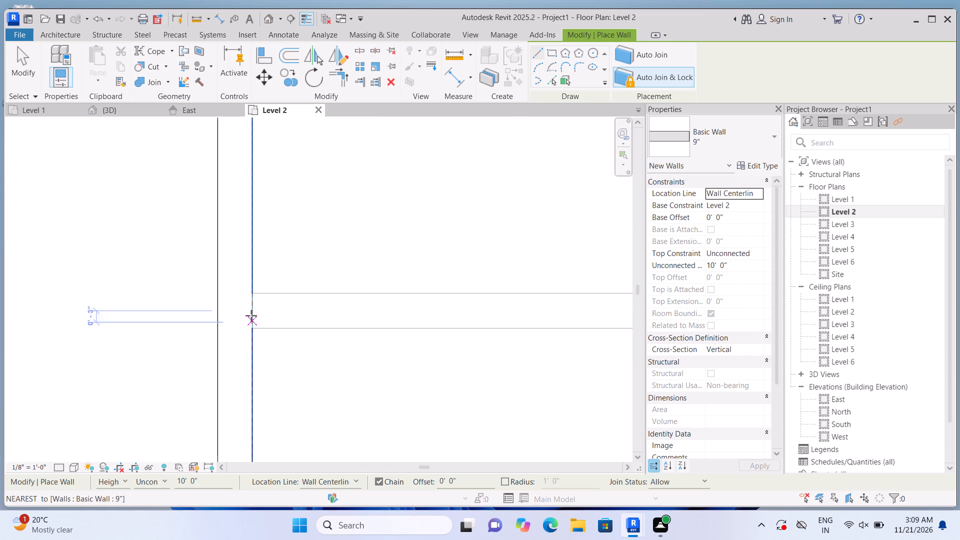
click(251, 313)
scroll(372, 311, down, 12)
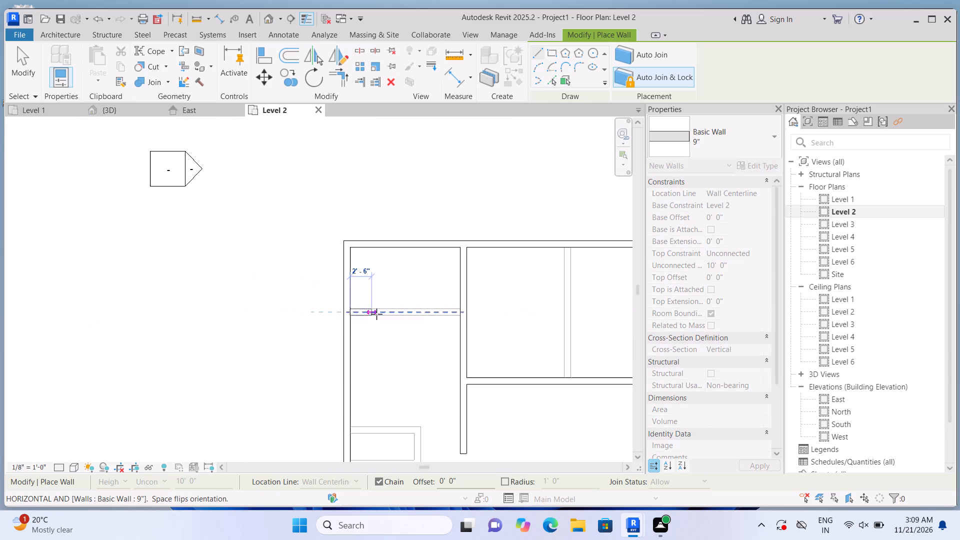
scroll(462, 319, up, 11)
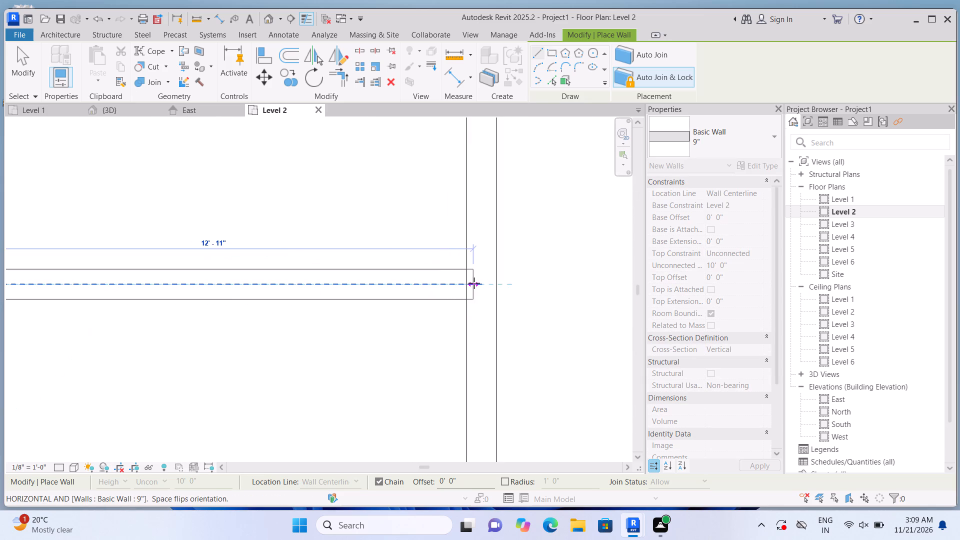
click(474, 284)
key(Escape)
Draw the 9" wall about 15'-1 1/2" long dividing the two northeast rooms, from the north exterior wall south to the cross wall.
scroll(465, 288, down, 4)
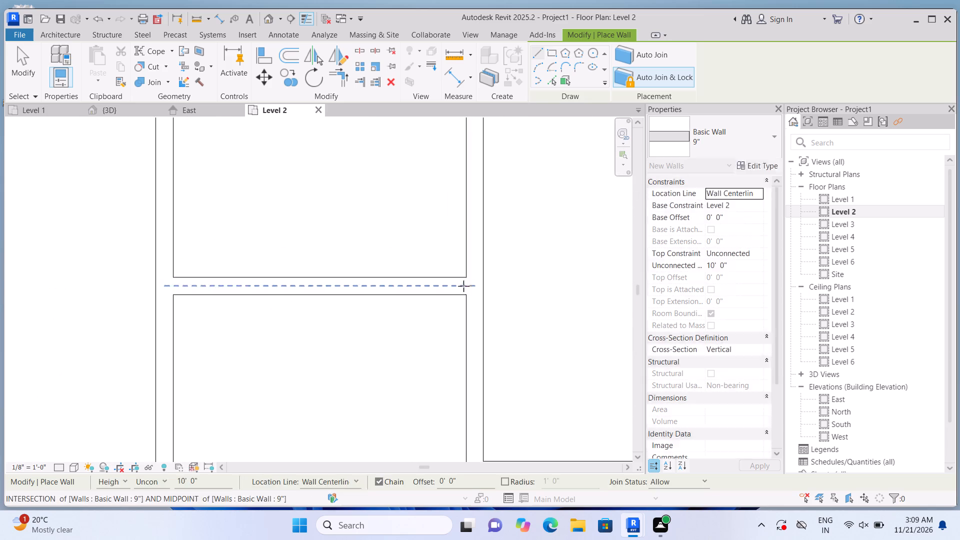
scroll(463, 286, down, 16)
scroll(531, 283, up, 10)
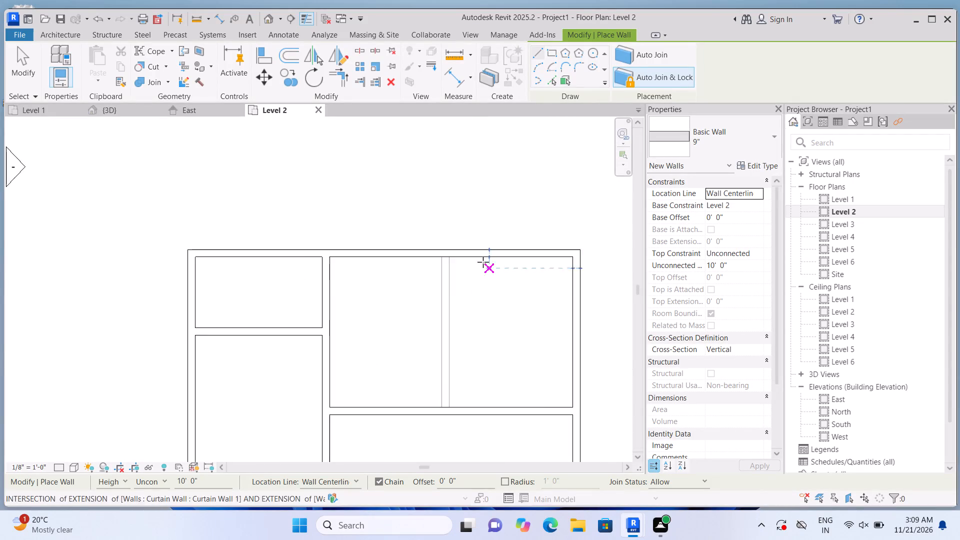
scroll(483, 262, up, 13)
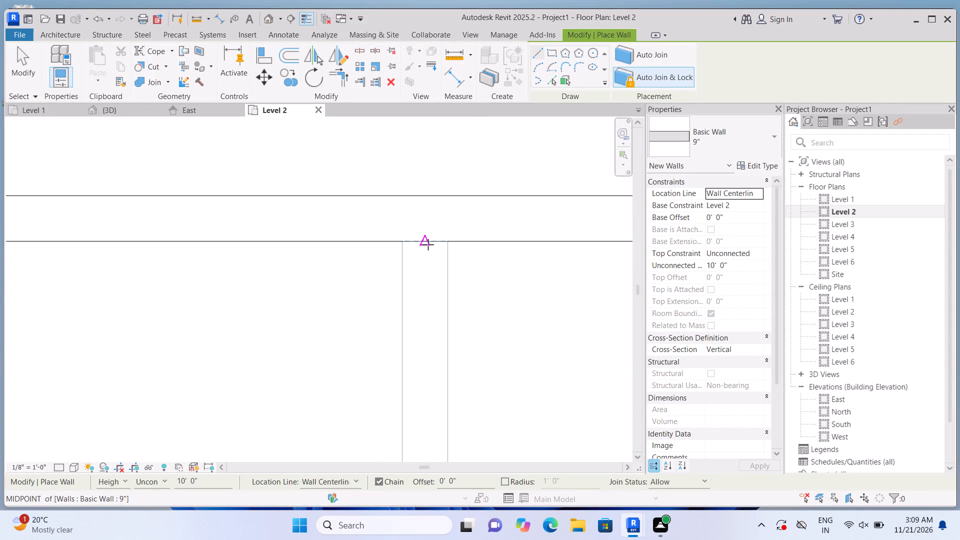
click(427, 243)
scroll(428, 351, down, 7)
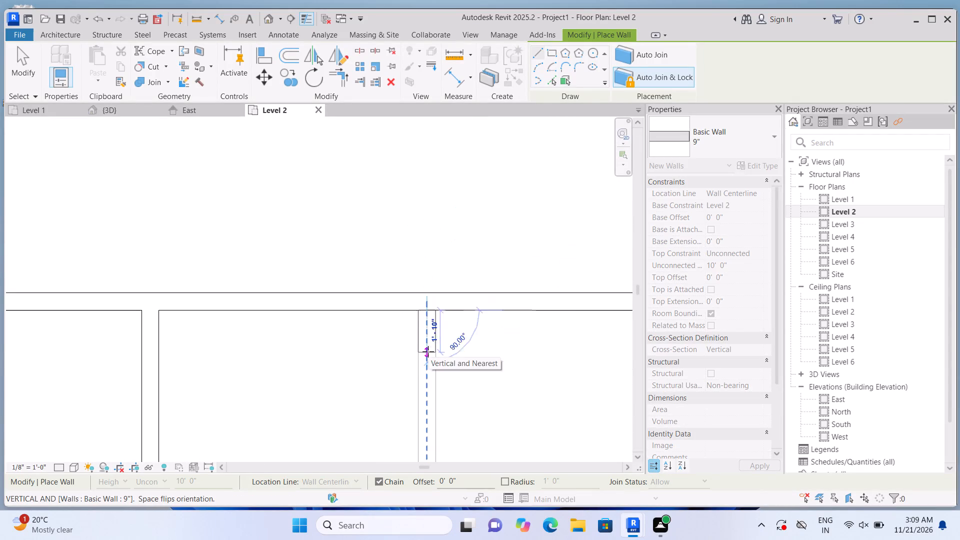
scroll(428, 351, down, 14)
scroll(430, 391, up, 11)
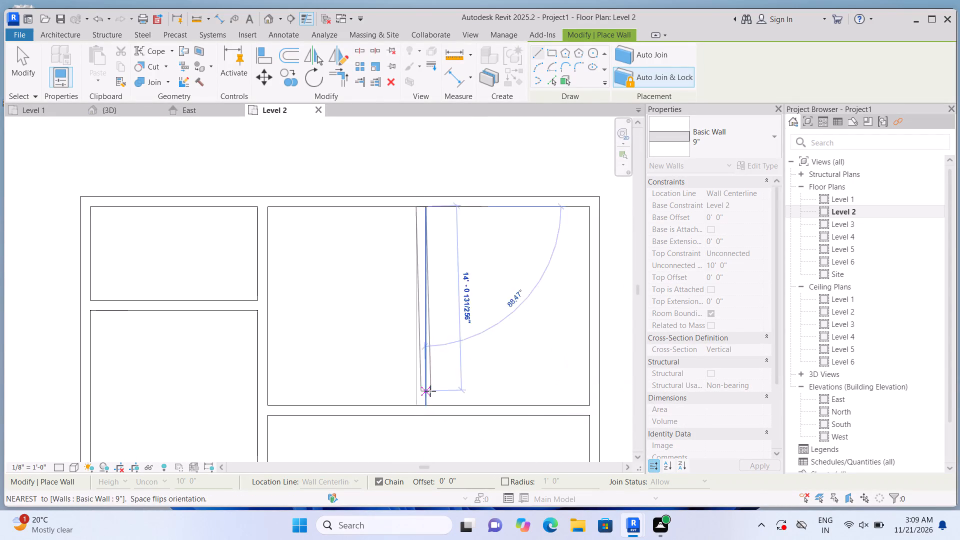
scroll(430, 391, up, 6)
click(410, 431)
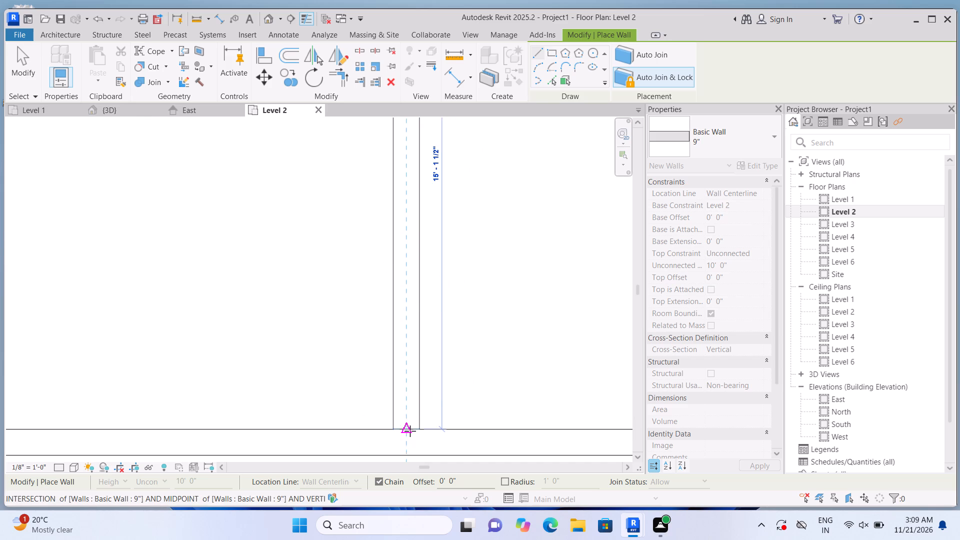
key(Escape)
Draw the north 9" wall of the small west-side enclosure, from the west exterior wall east to its Level 1 corner.
scroll(404, 419, down, 8)
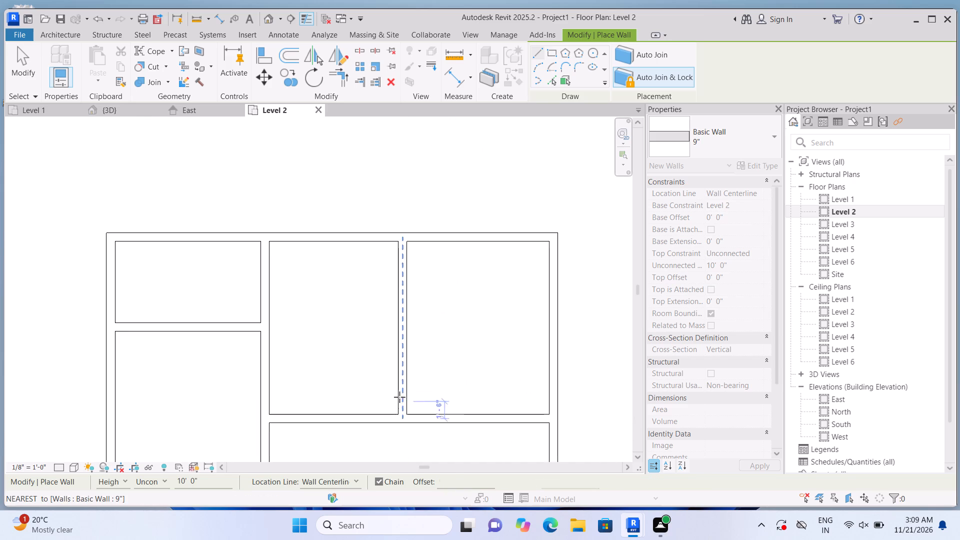
scroll(399, 397, down, 13)
scroll(392, 446, up, 7)
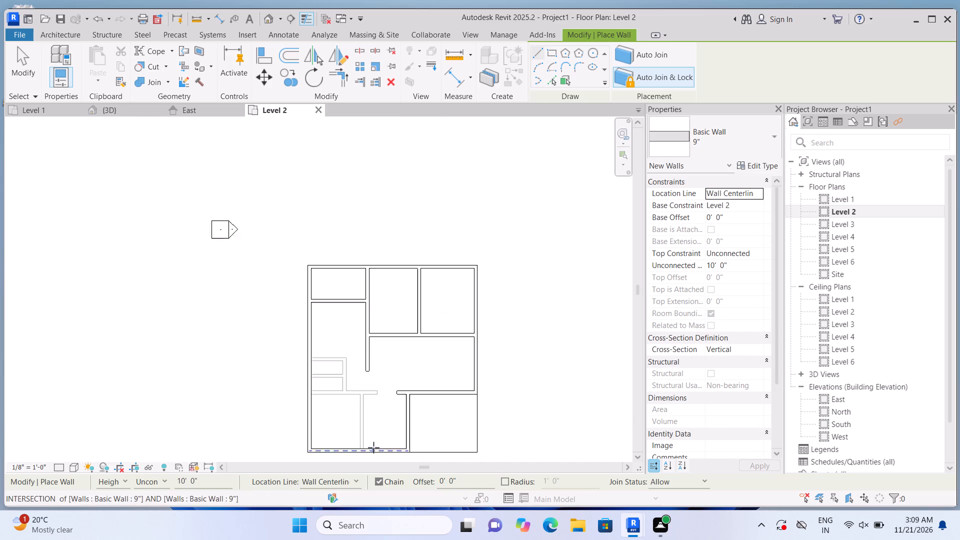
scroll(373, 447, up, 8)
scroll(222, 245, up, 6)
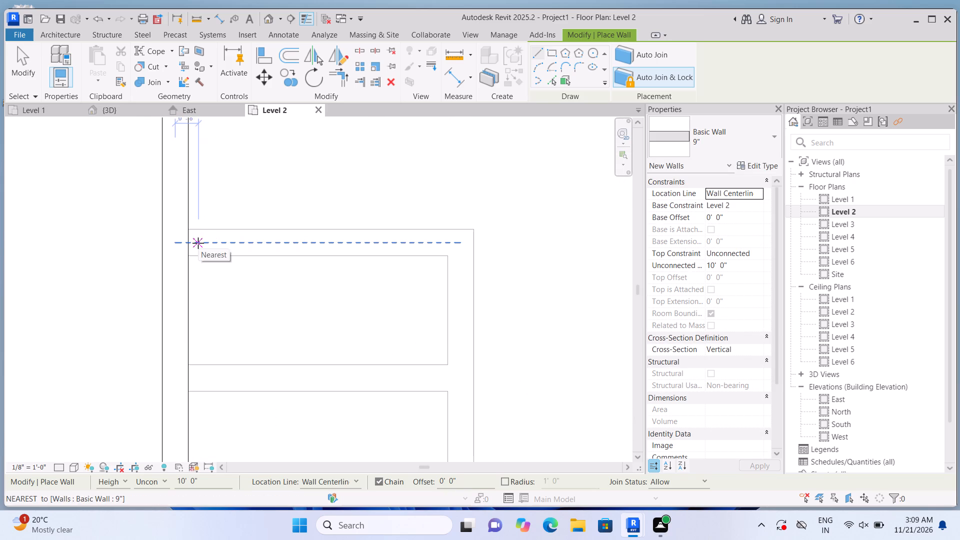
click(189, 241)
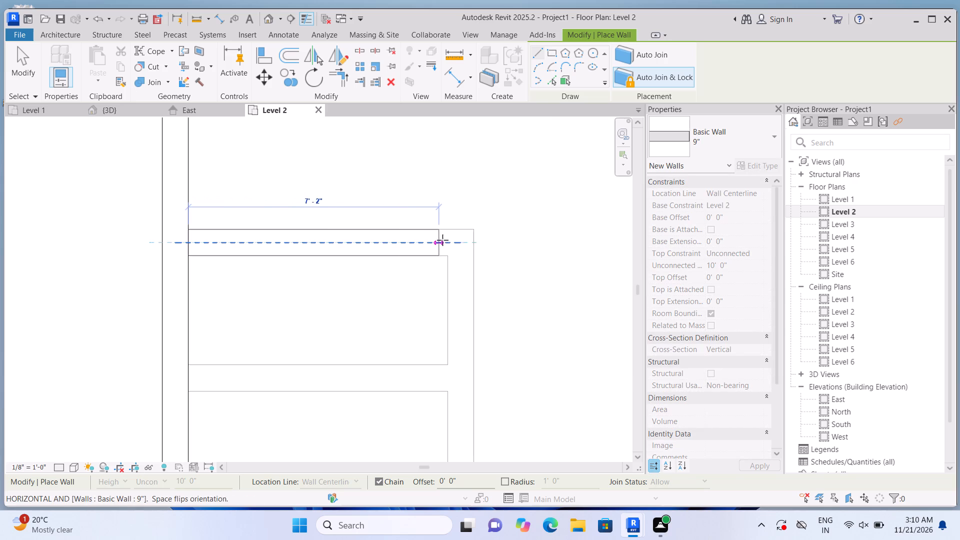
click(457, 243)
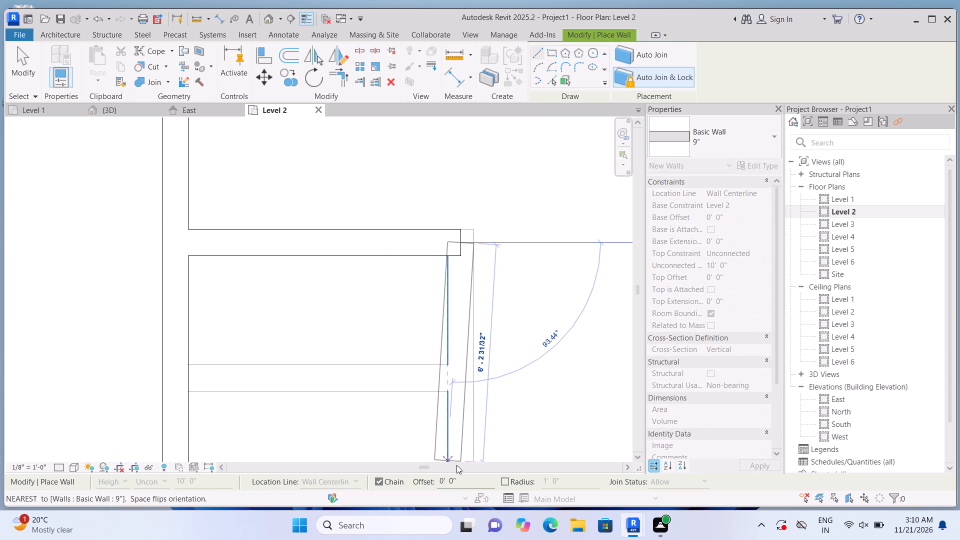
Continue the 9" wall down the enclosure's east side and back along its south side to the west exterior wall, ending the chain.
scroll(445, 413, down, 4)
scroll(443, 411, up, 1)
scroll(443, 411, down, 8)
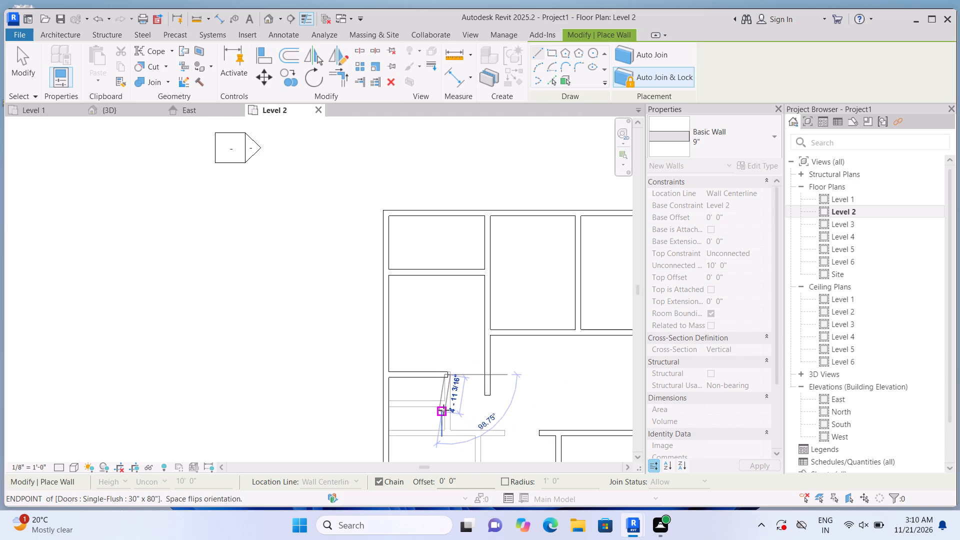
scroll(451, 437, up, 12)
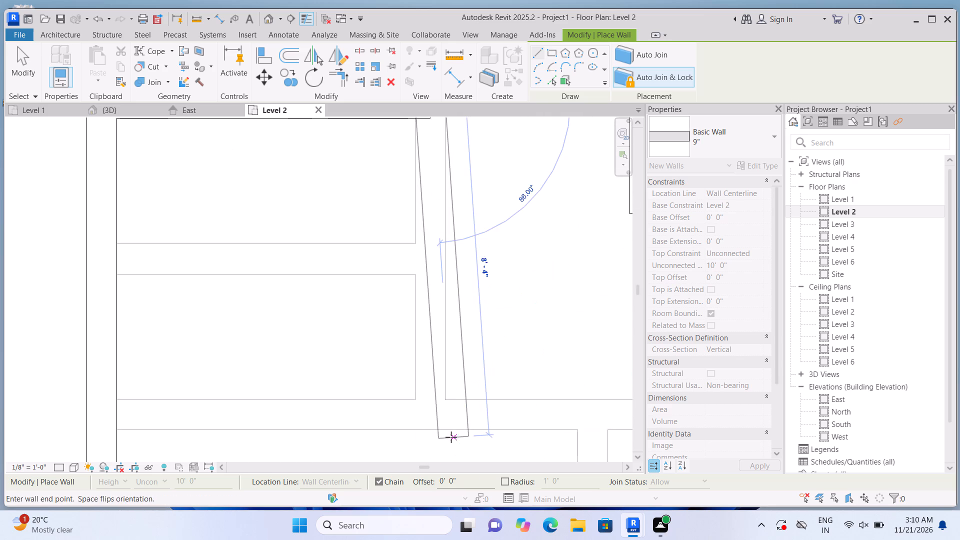
scroll(451, 437, up, 1)
click(420, 414)
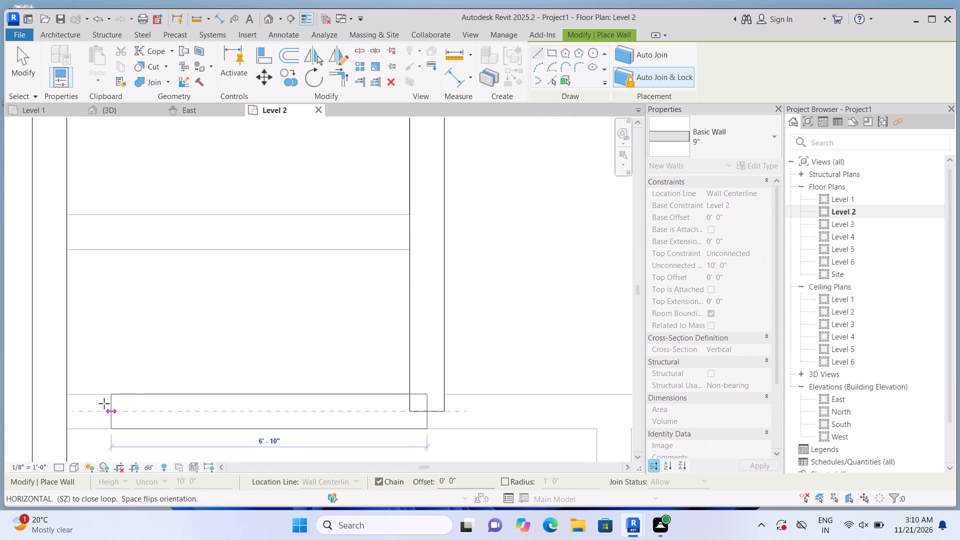
click(66, 402)
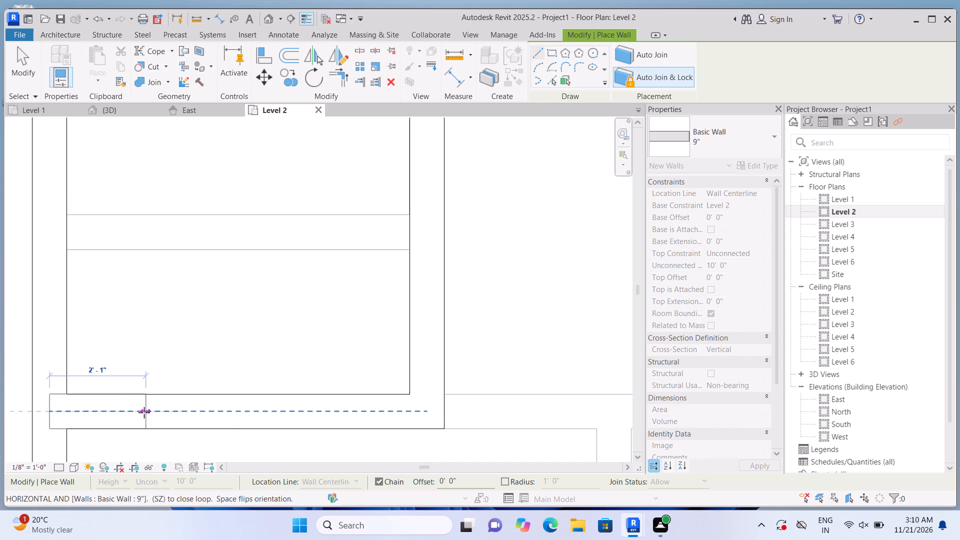
key(Escape)
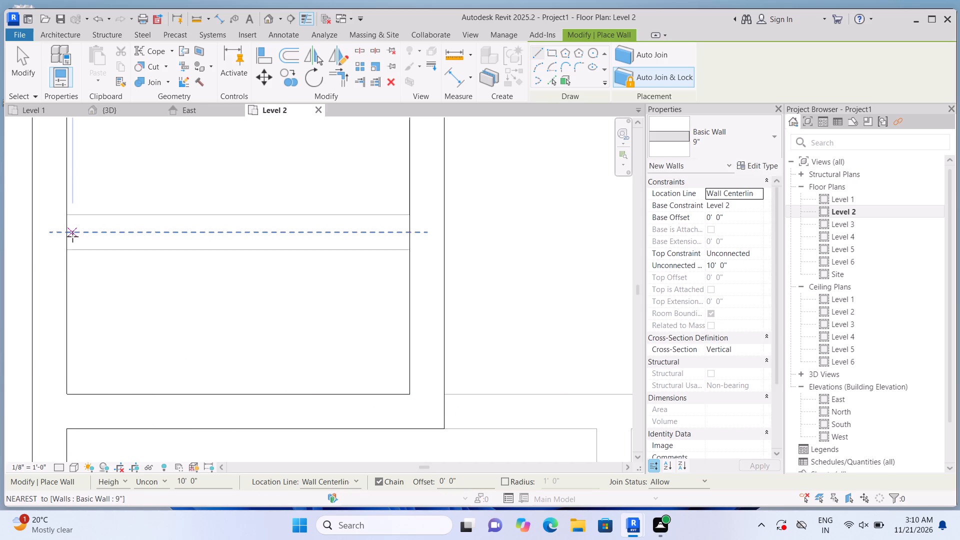
Draw the 9" wall dividing the small west enclosure in two, from the west exterior wall to its east wall.
click(64, 232)
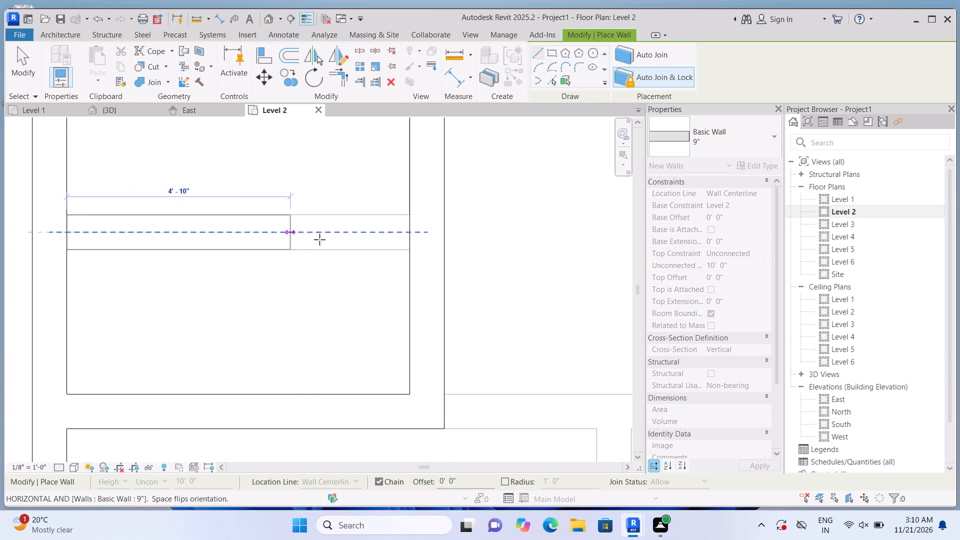
click(412, 235)
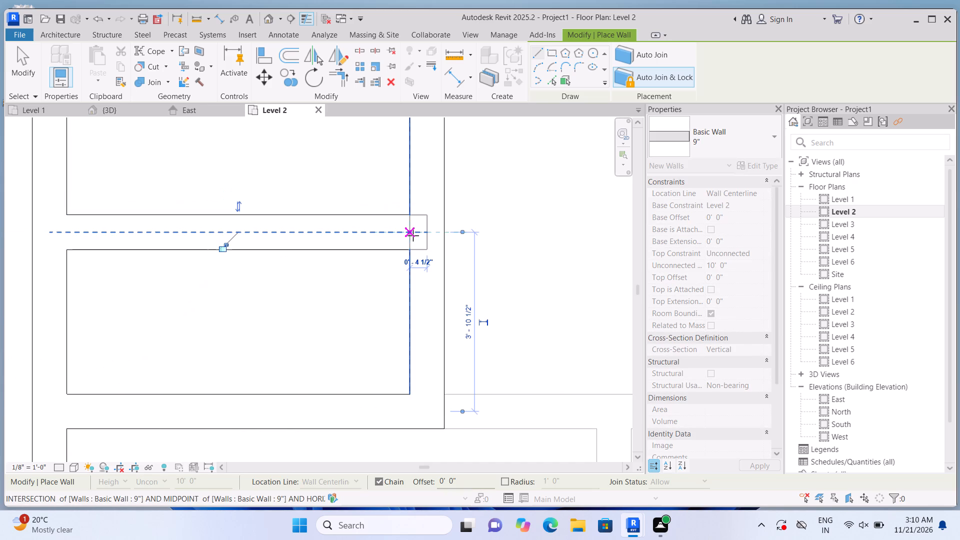
key(Escape)
Draw a 9" wall about 7'-3" long east from the enclosure's southeast corner to the Level 1 wall's free end.
scroll(411, 234, down, 12)
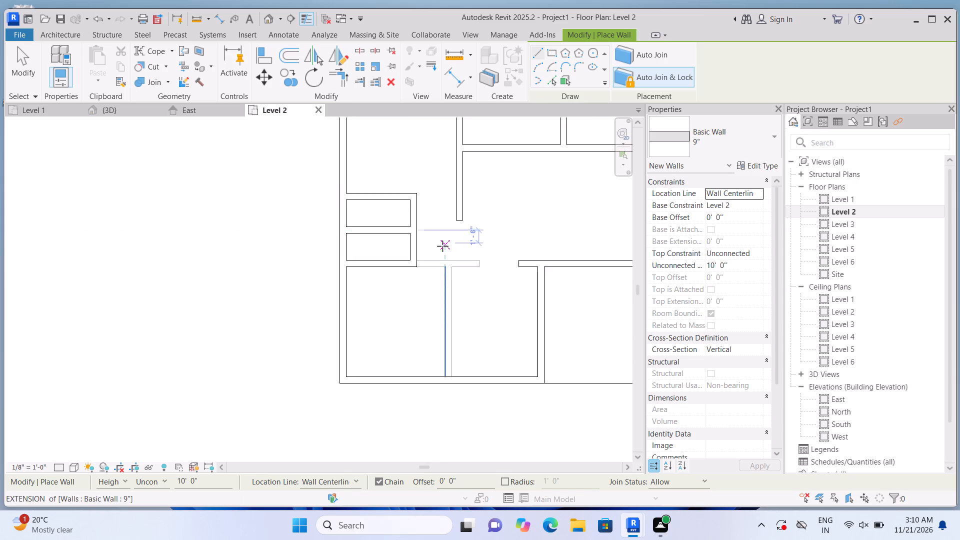
scroll(443, 248, up, 13)
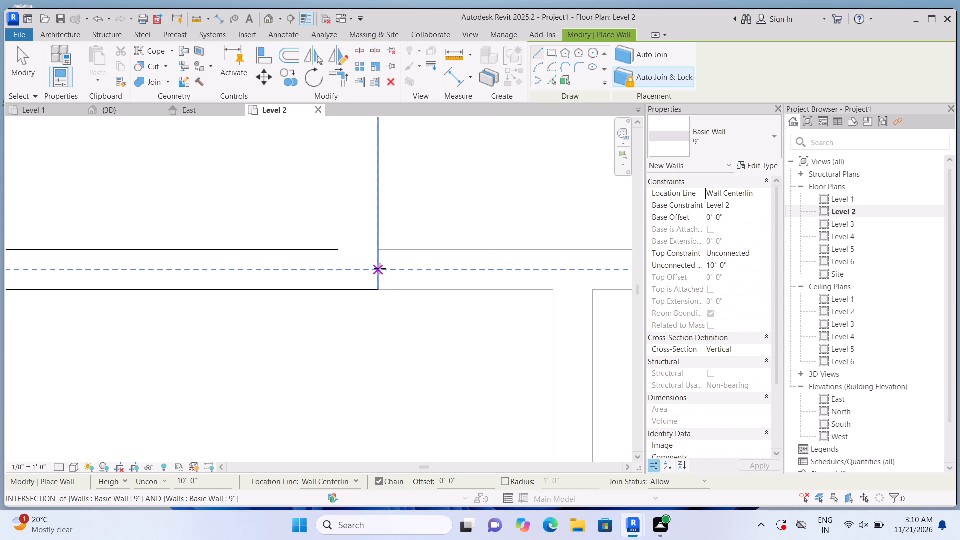
click(380, 268)
scroll(524, 259, down, 8)
scroll(600, 267, up, 2)
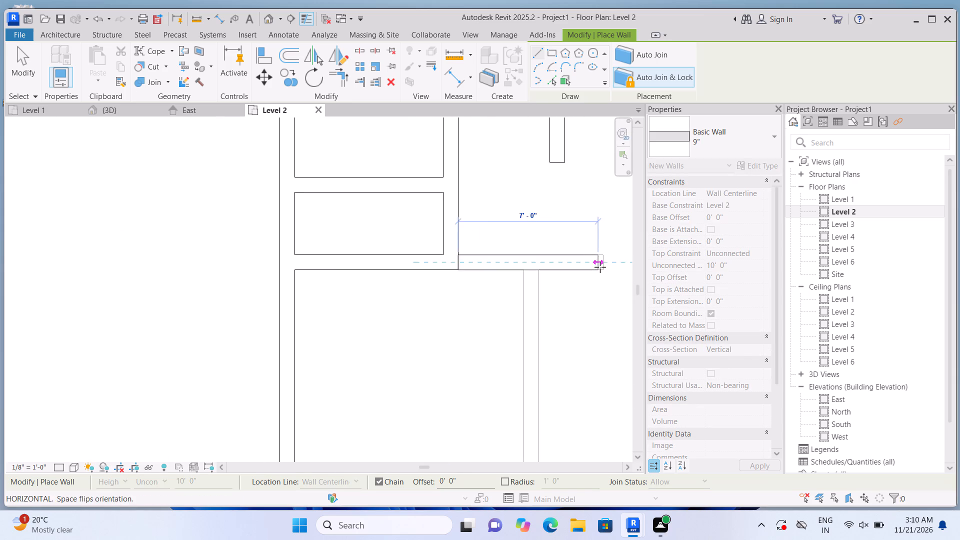
scroll(600, 267, up, 11)
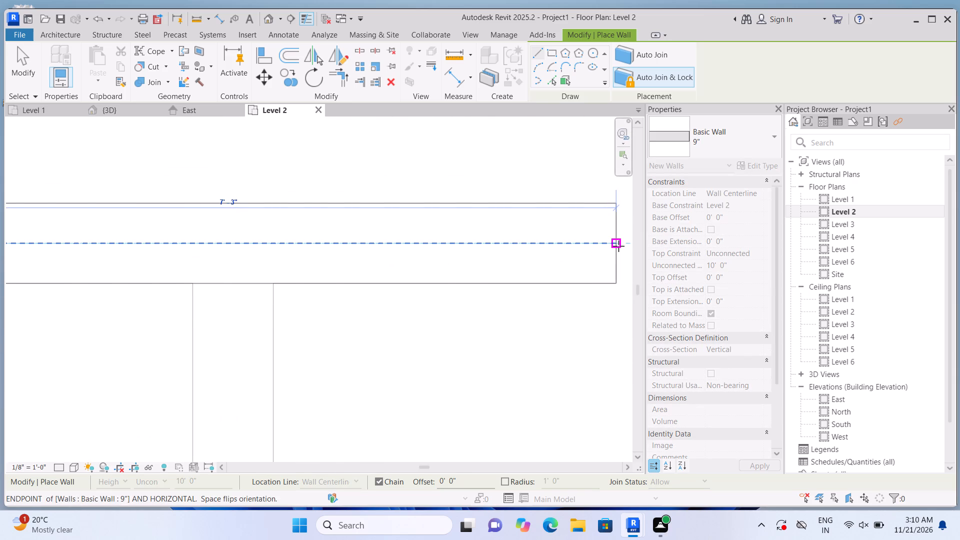
click(618, 246)
key(Escape)
Draw the 9" wall between the southwest room and the middle south room, down to the south exterior wall, and finish the Wall command.
scroll(618, 244, down, 4)
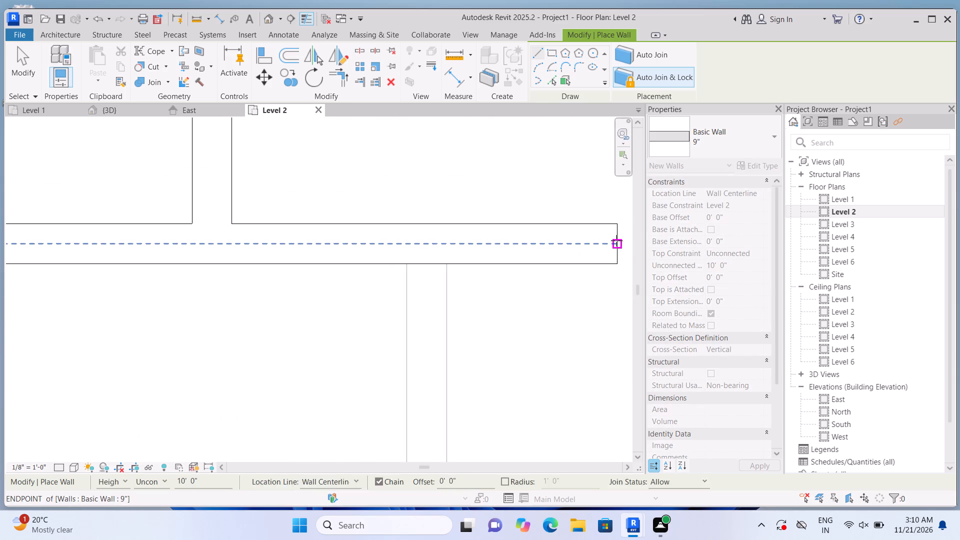
scroll(616, 240, down, 10)
scroll(568, 287, up, 12)
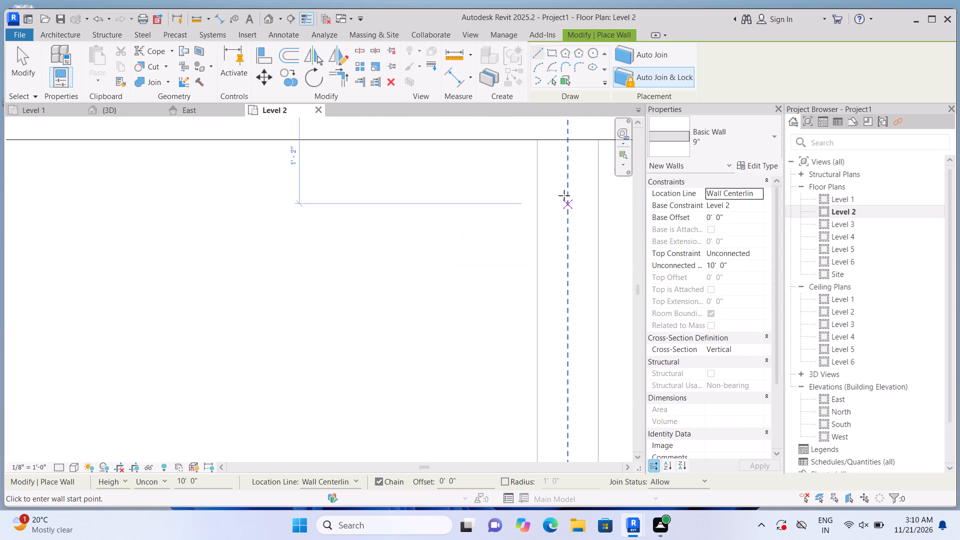
click(564, 145)
scroll(576, 284, down, 2)
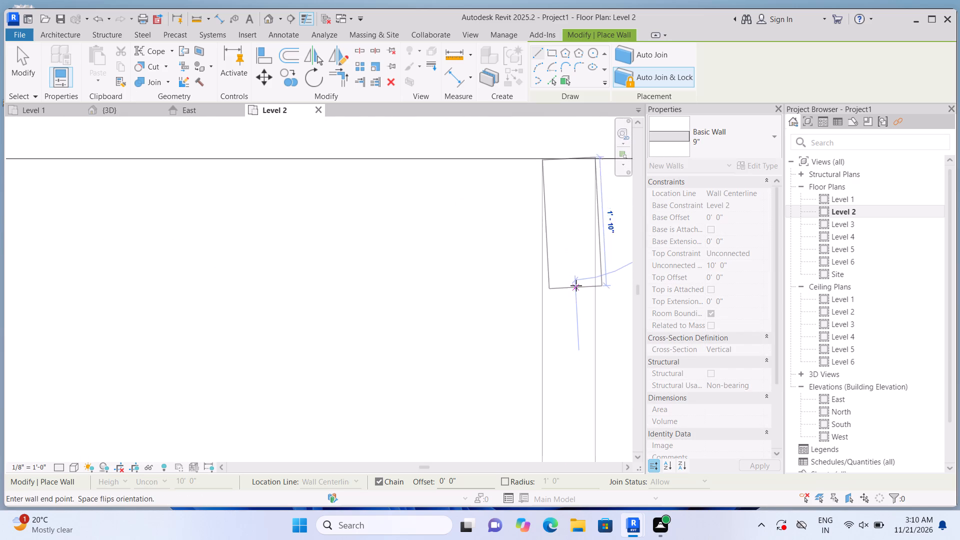
scroll(576, 285, down, 16)
scroll(584, 392, up, 7)
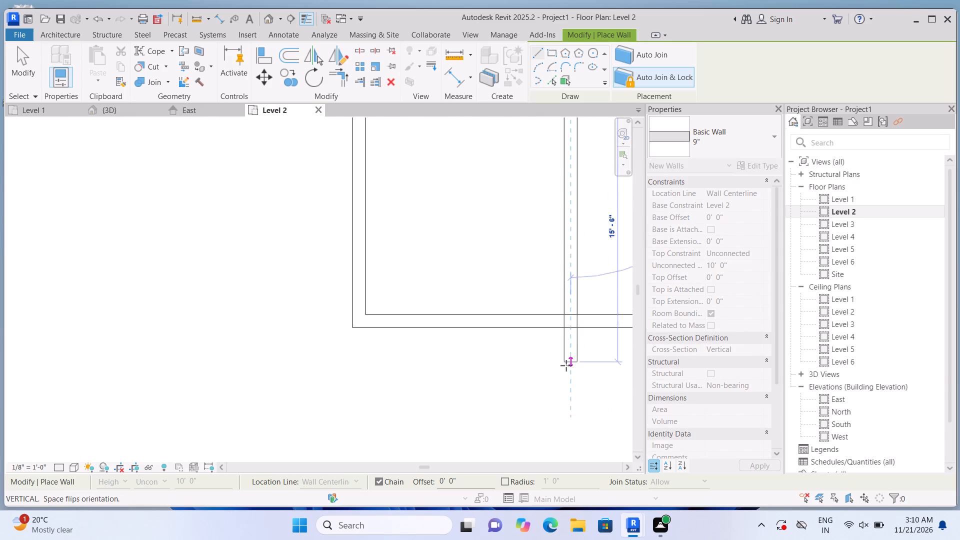
scroll(565, 360, up, 11)
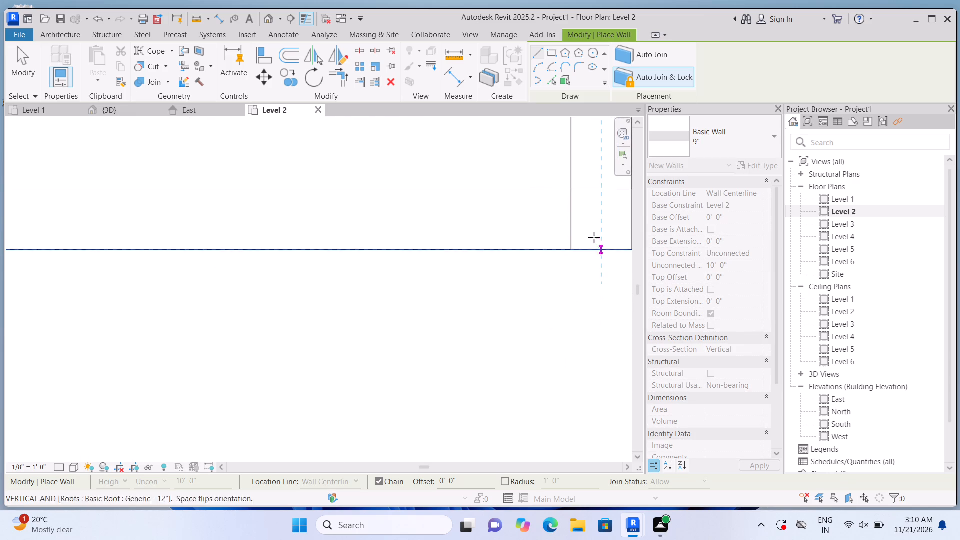
click(600, 227)
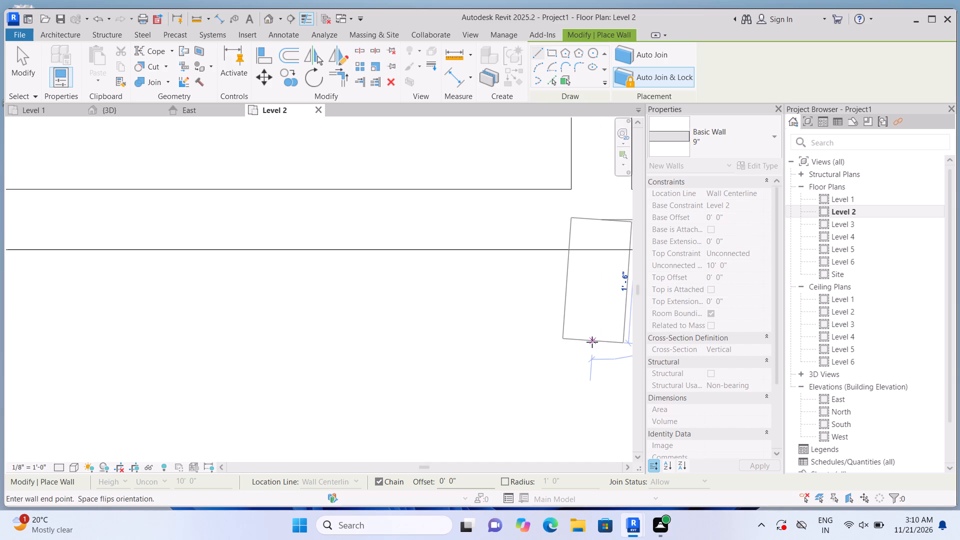
key(Escape)
scroll(542, 374, down, 20)
scroll(542, 374, down, 7)
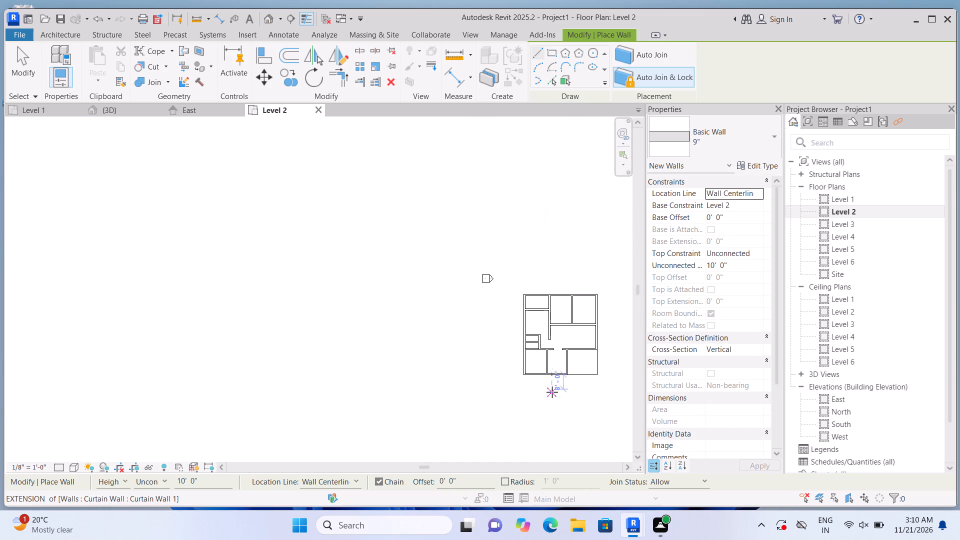
scroll(627, 374, up, 7)
scroll(589, 322, up, 8)
scroll(585, 320, down, 4)
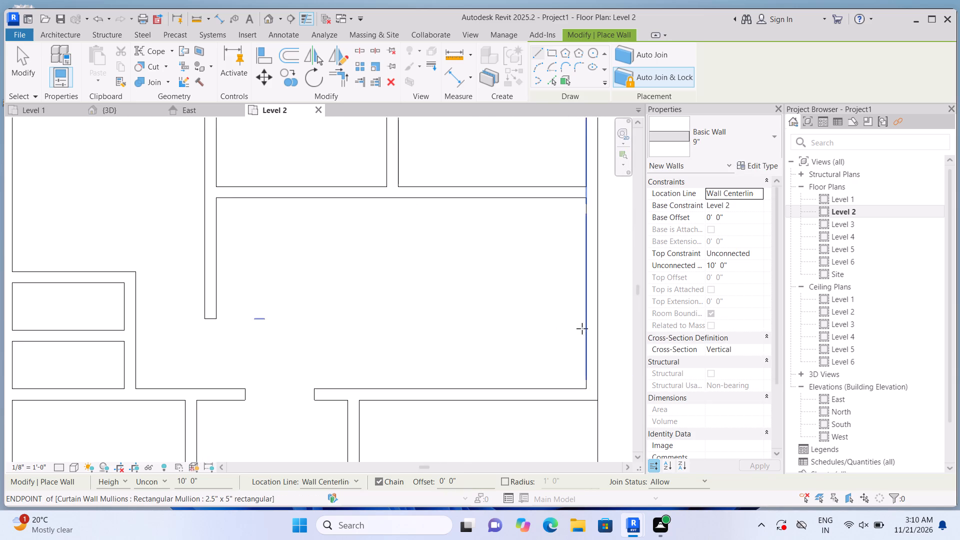
scroll(582, 328, down, 1)
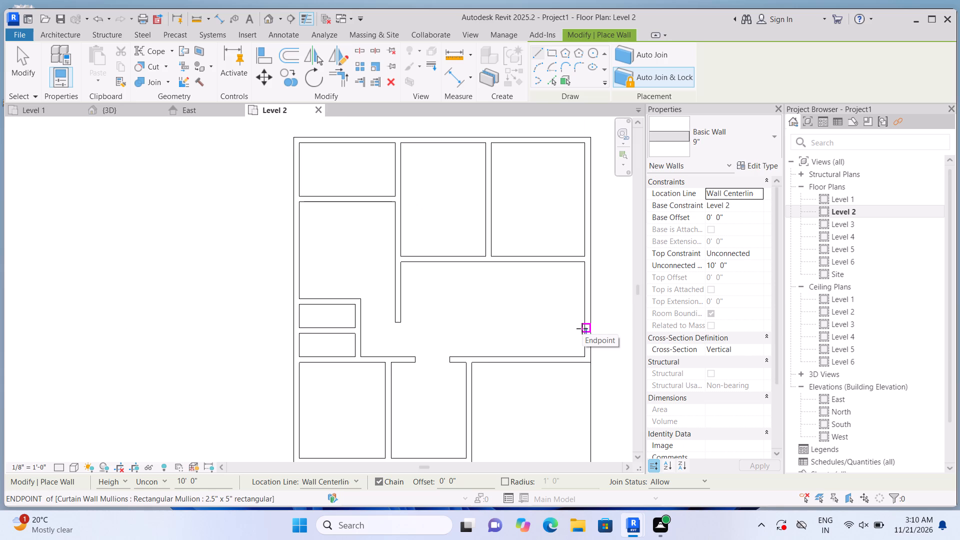
key(Escape)
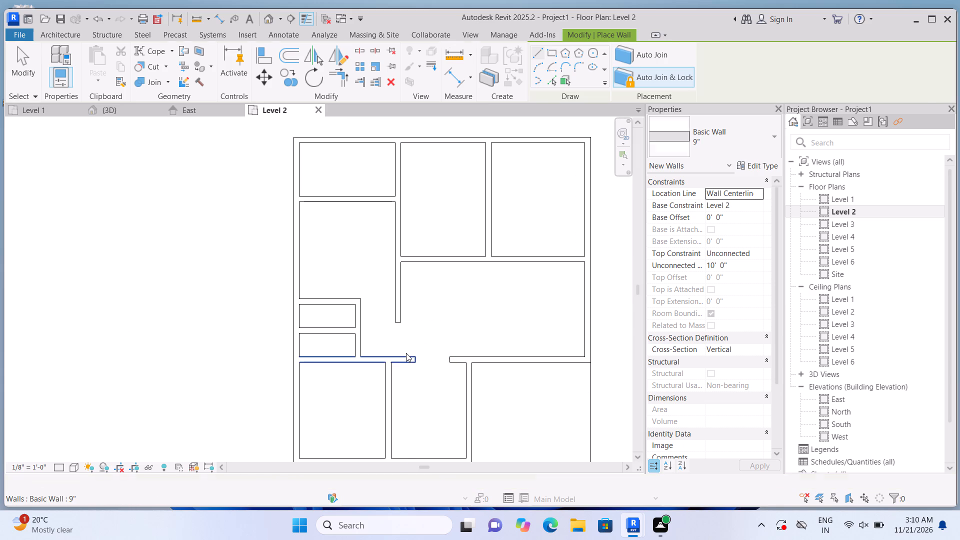
Start the Door tool on Level 2 and bring up the available Single-Flush door types.
scroll(308, 355, down, 6)
scroll(442, 416, up, 5)
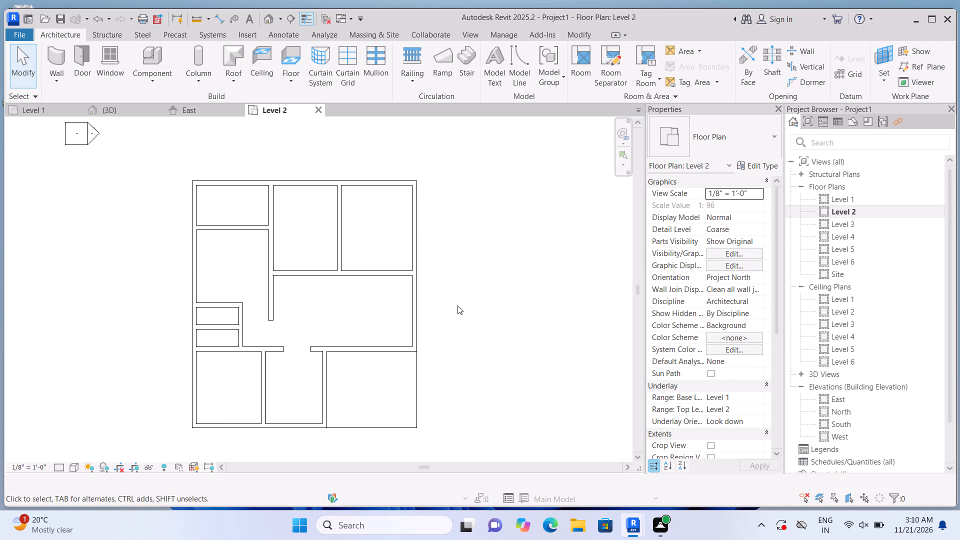
scroll(457, 305, up, 1)
scroll(86, 279, down, 2)
click(85, 70)
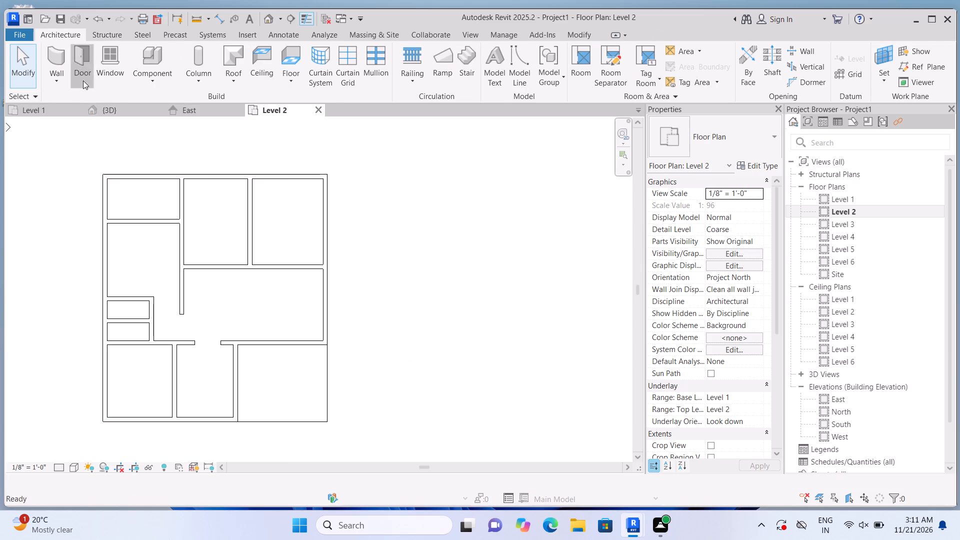
scroll(65, 173, up, 2)
scroll(147, 187, down, 3)
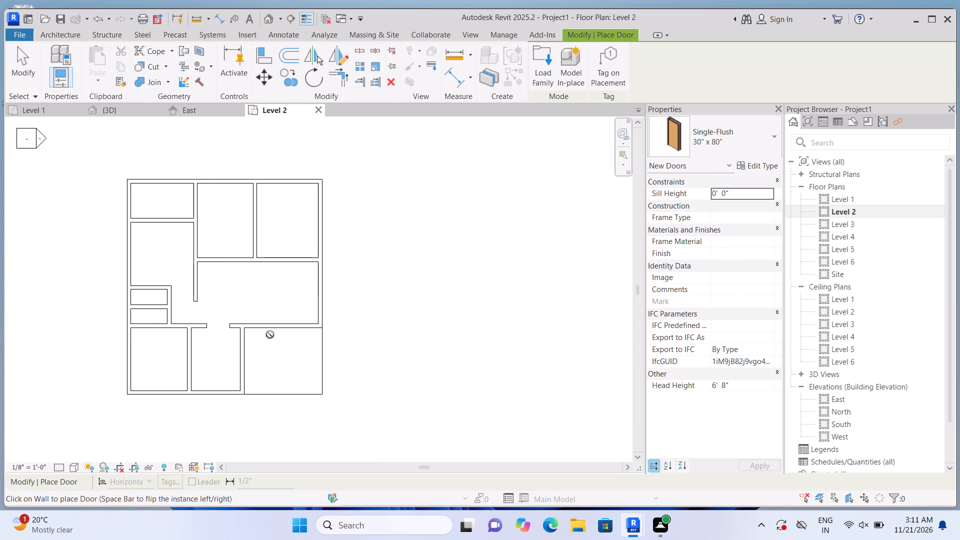
scroll(270, 334, up, 3)
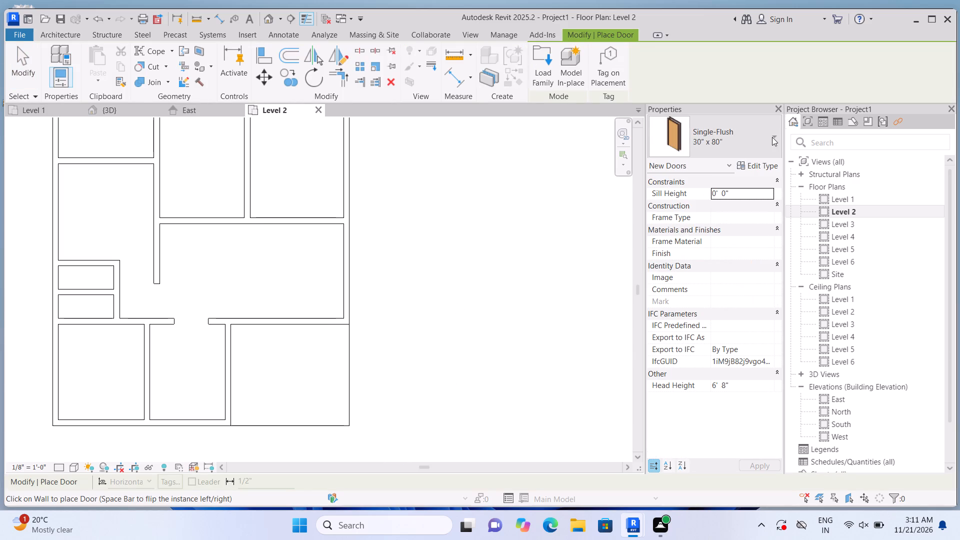
click(772, 137)
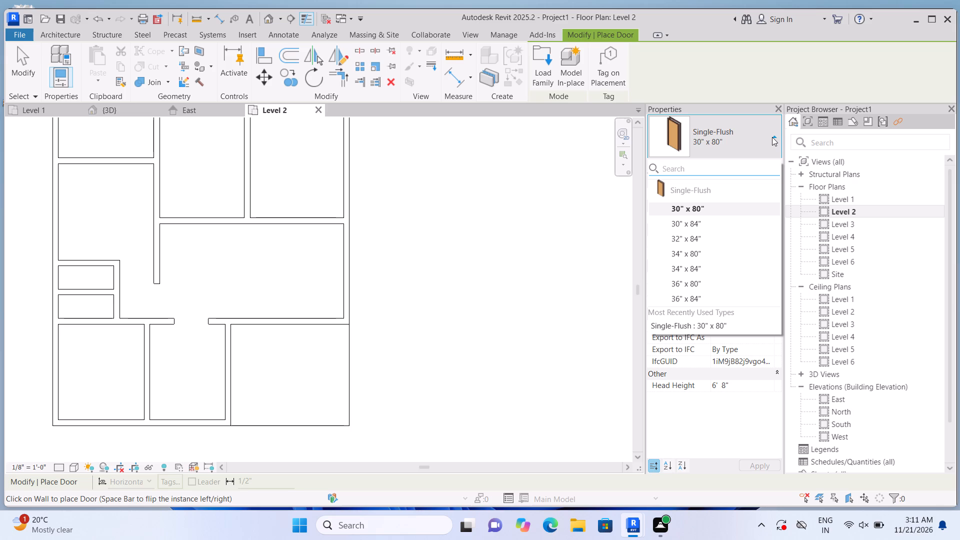
scroll(202, 323, down, 3)
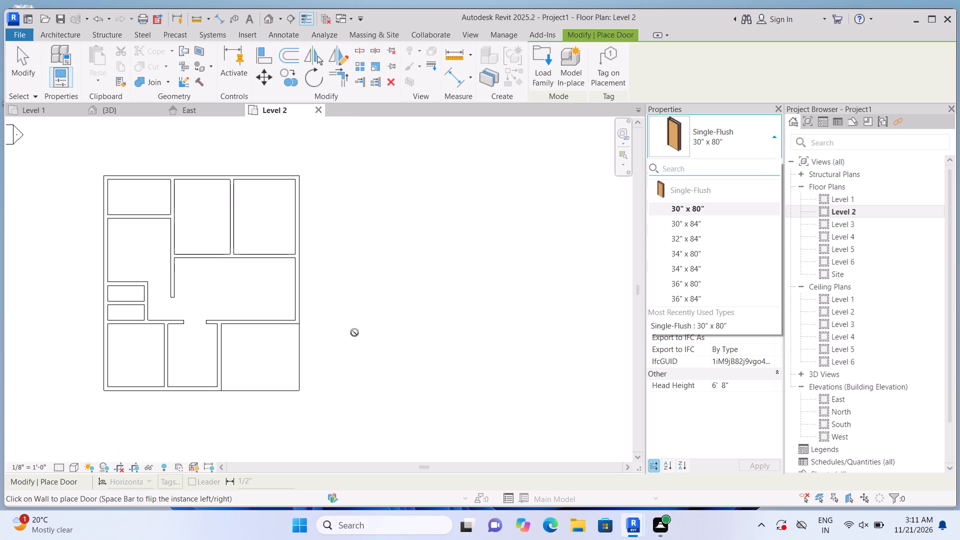
scroll(355, 332, up, 1)
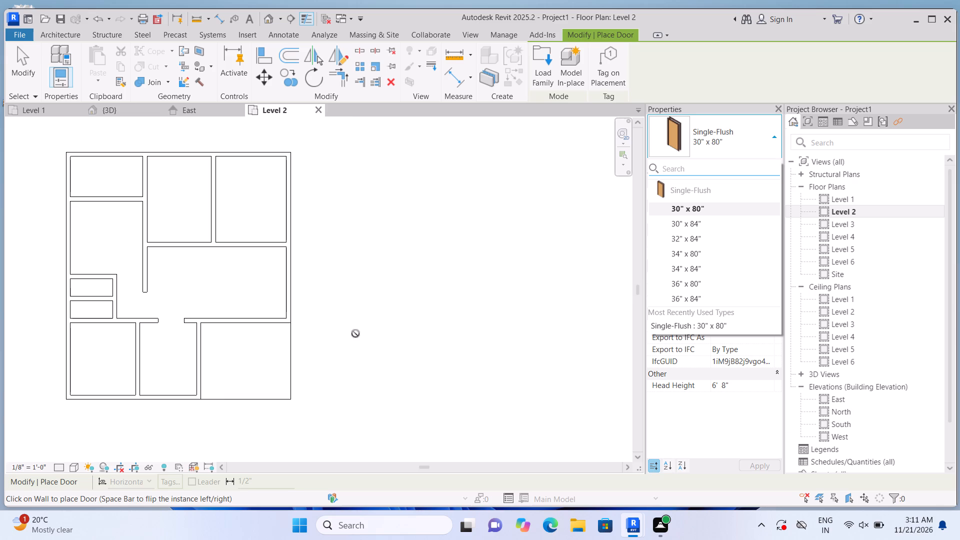
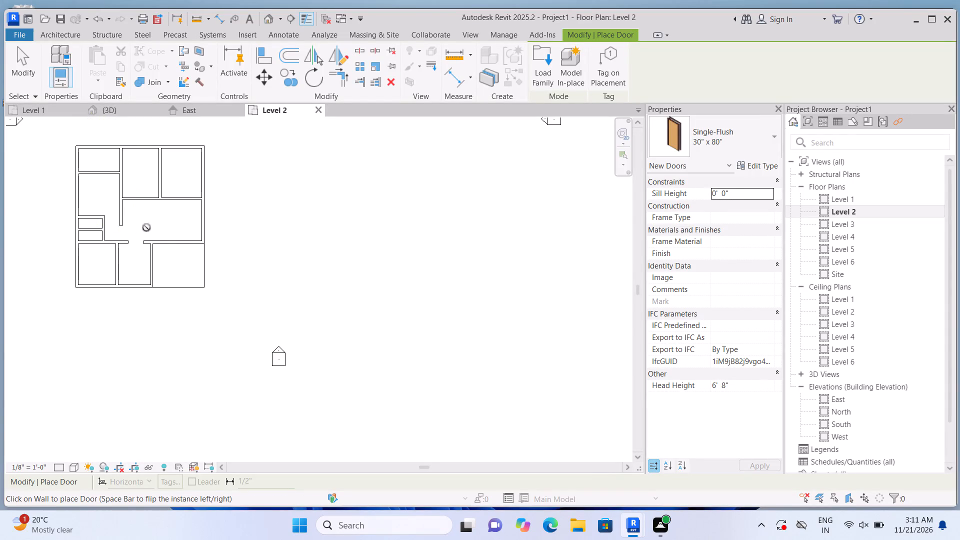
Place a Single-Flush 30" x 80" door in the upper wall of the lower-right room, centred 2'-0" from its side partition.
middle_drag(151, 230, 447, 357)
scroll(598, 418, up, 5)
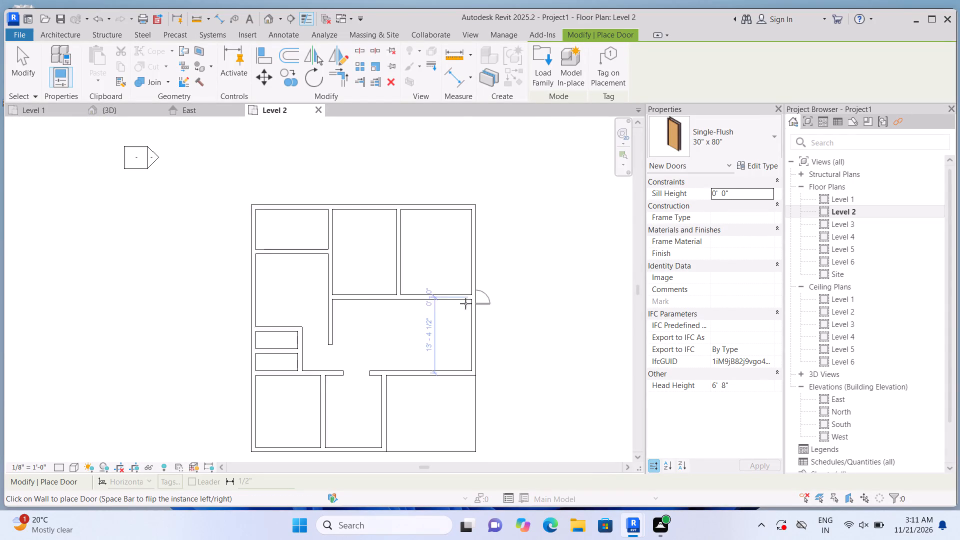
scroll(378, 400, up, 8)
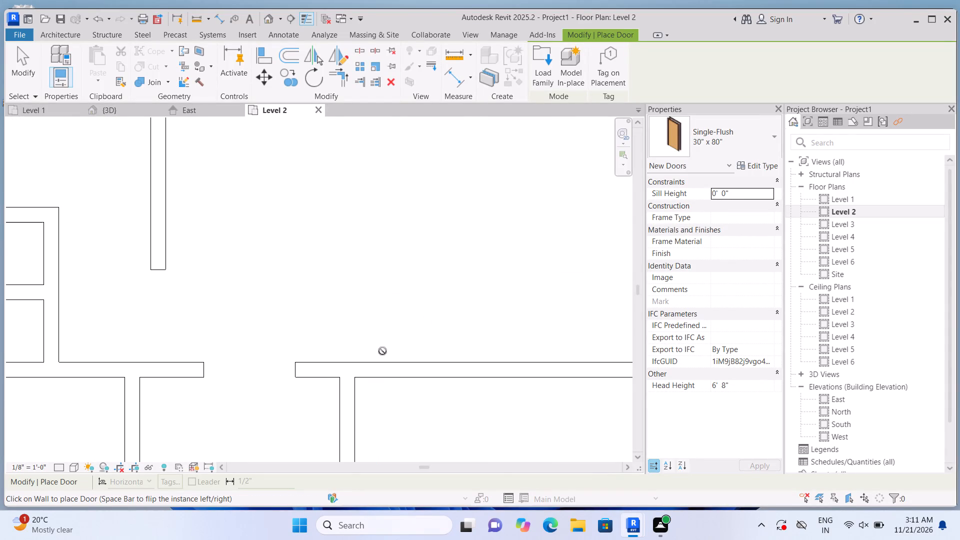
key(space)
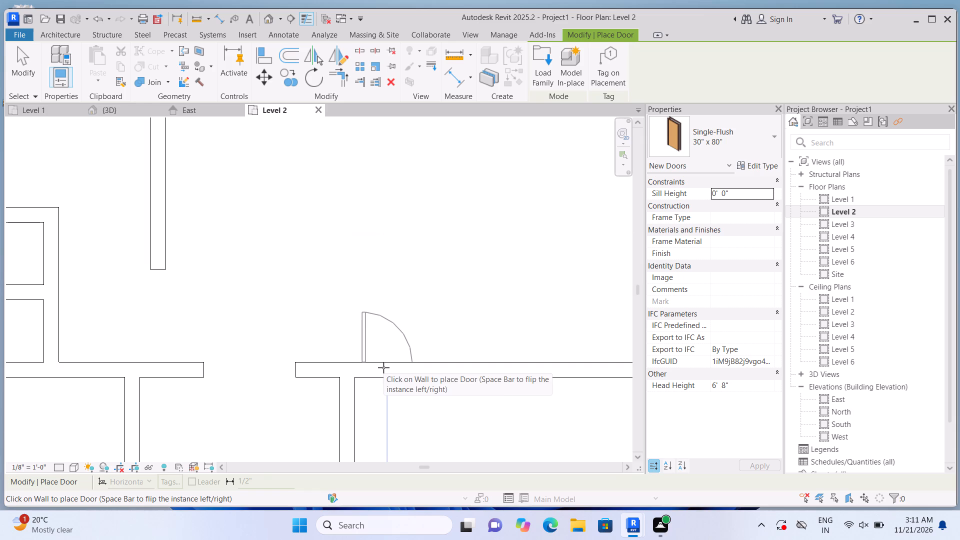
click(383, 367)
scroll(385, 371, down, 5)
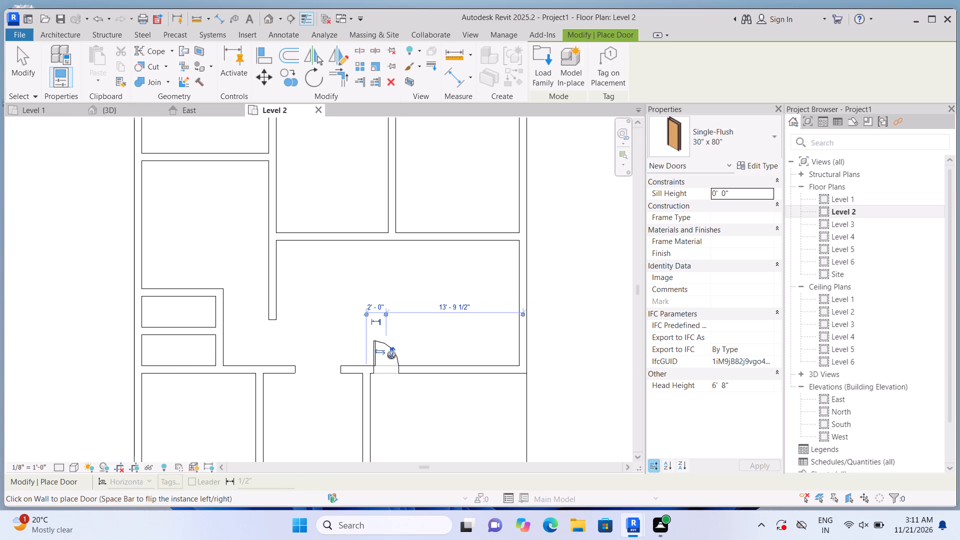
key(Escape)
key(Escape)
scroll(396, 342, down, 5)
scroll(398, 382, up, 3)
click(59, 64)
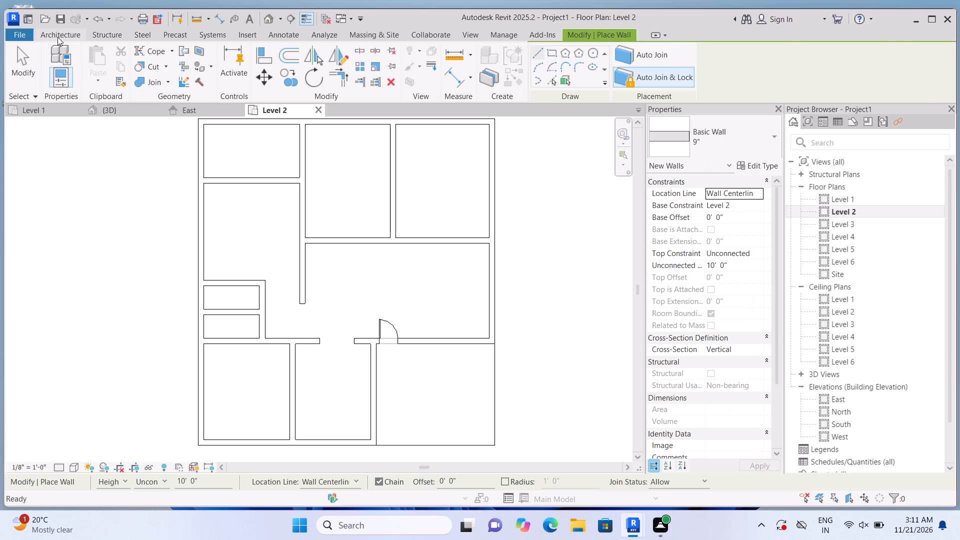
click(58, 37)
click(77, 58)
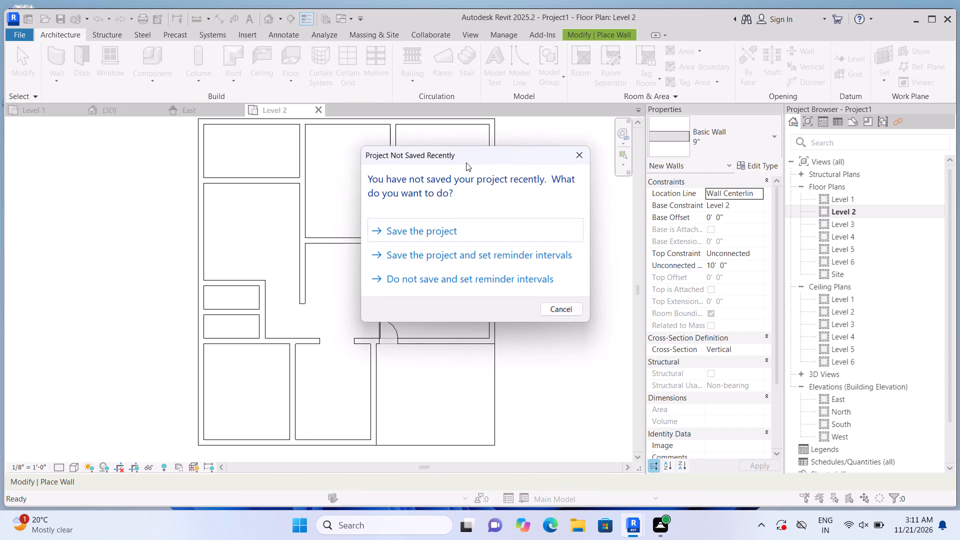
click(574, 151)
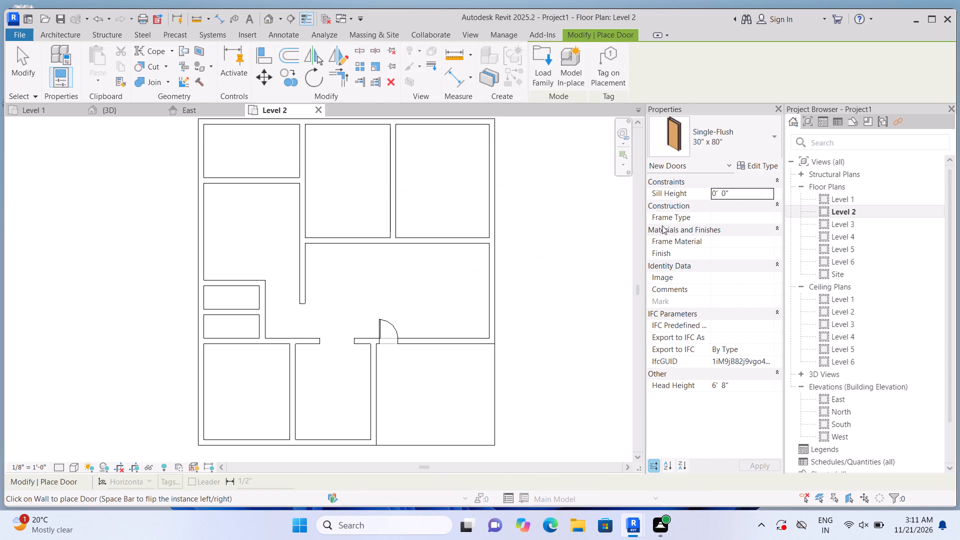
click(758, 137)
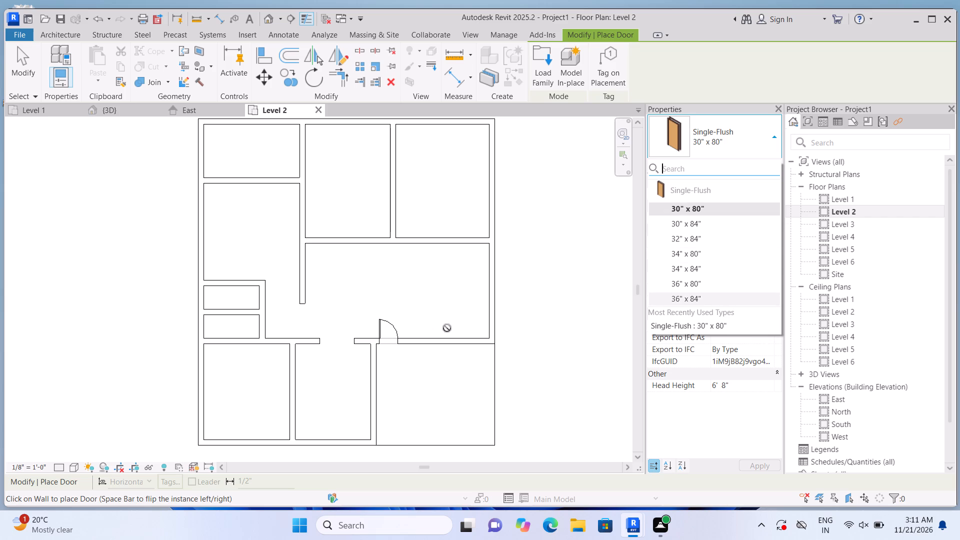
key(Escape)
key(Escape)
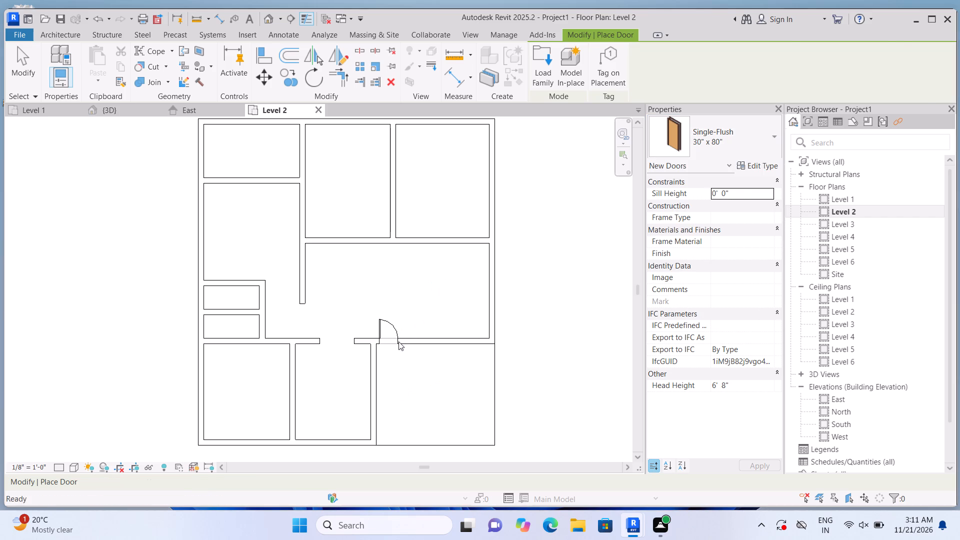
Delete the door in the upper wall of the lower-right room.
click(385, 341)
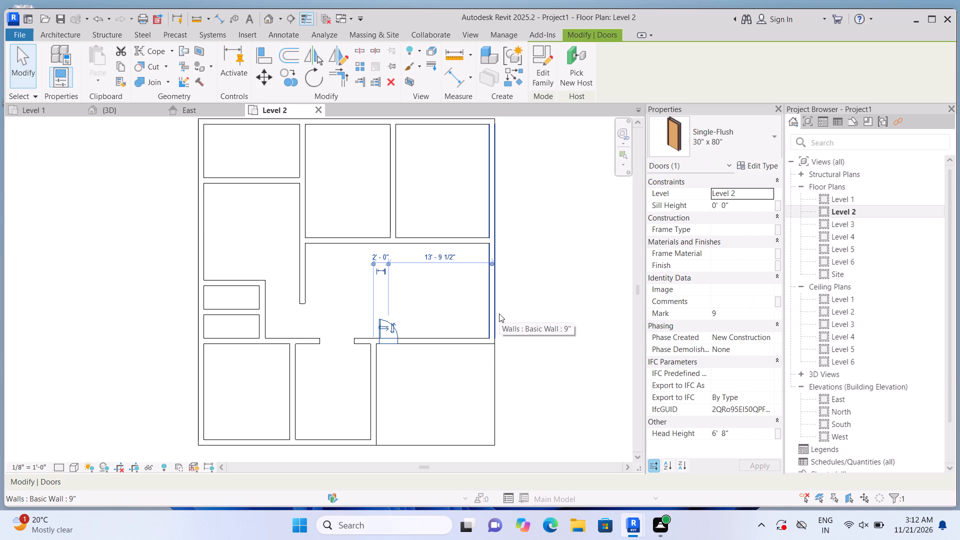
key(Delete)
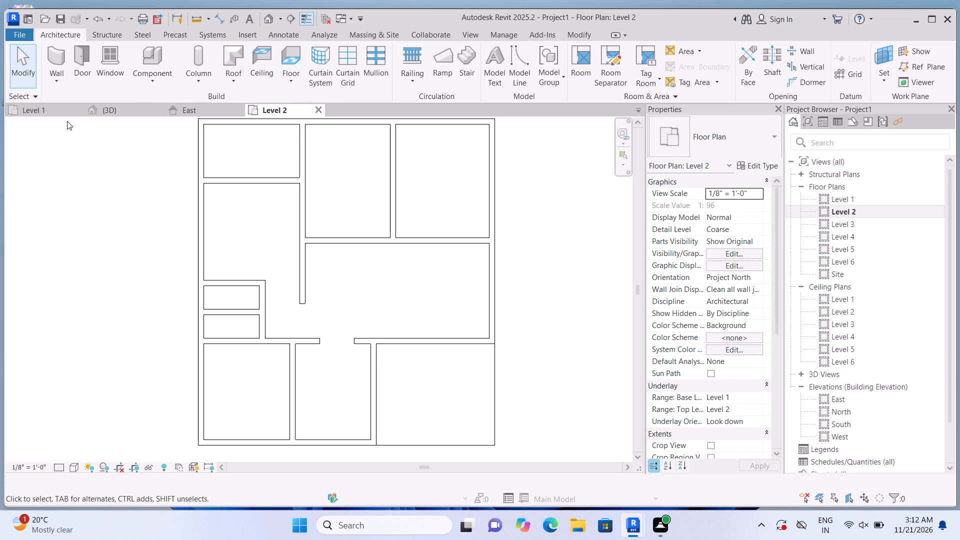
Place a Single-Flush 36" x 84" door in the lower-right room's upper wall, centred 2'-6" from the partition and swinging into the hall.
click(84, 79)
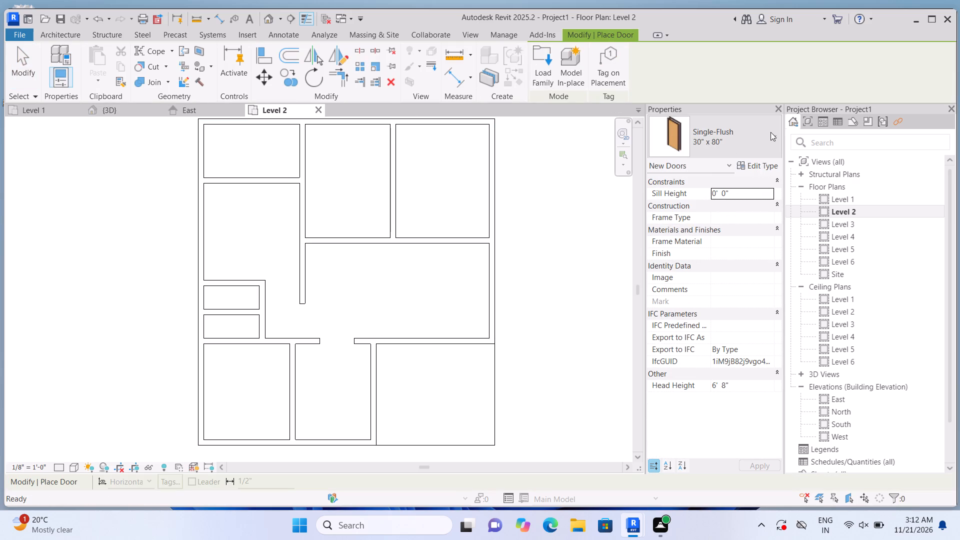
click(770, 132)
scroll(693, 246, down, 4)
click(701, 295)
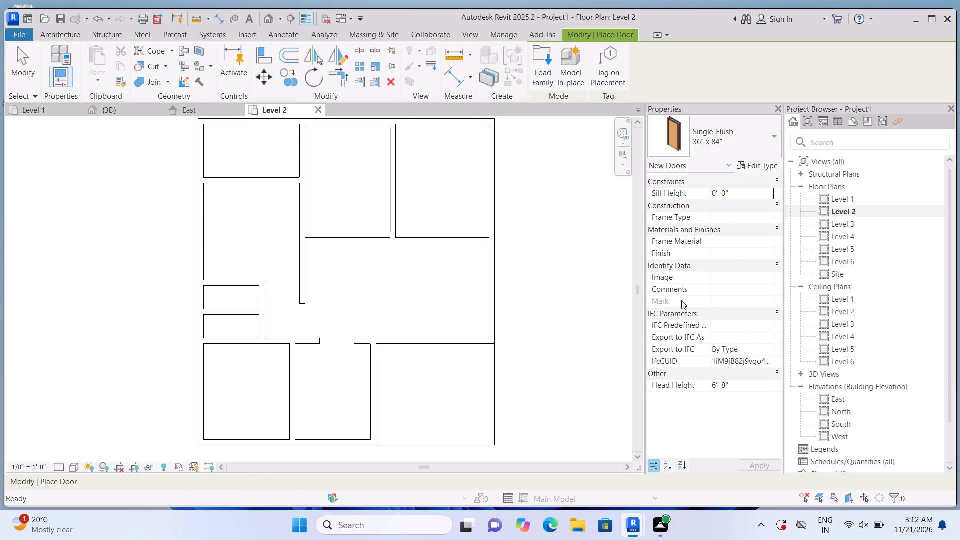
key(space)
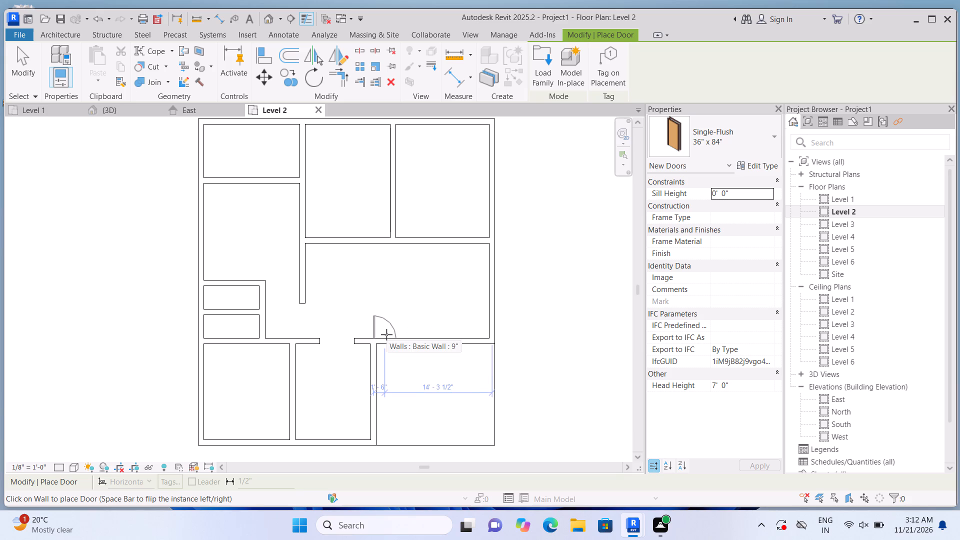
click(393, 334)
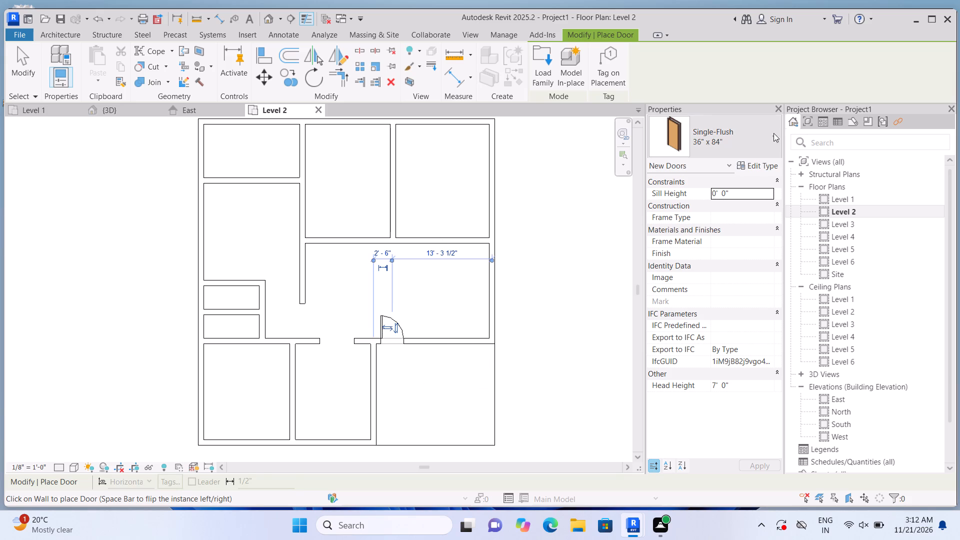
Place mirrored Single-Flush 30" x 80" doors in the two upper-right rooms' lower wall, each centred 2'-0" from their shared partition.
click(747, 135)
scroll(739, 252, up, 4)
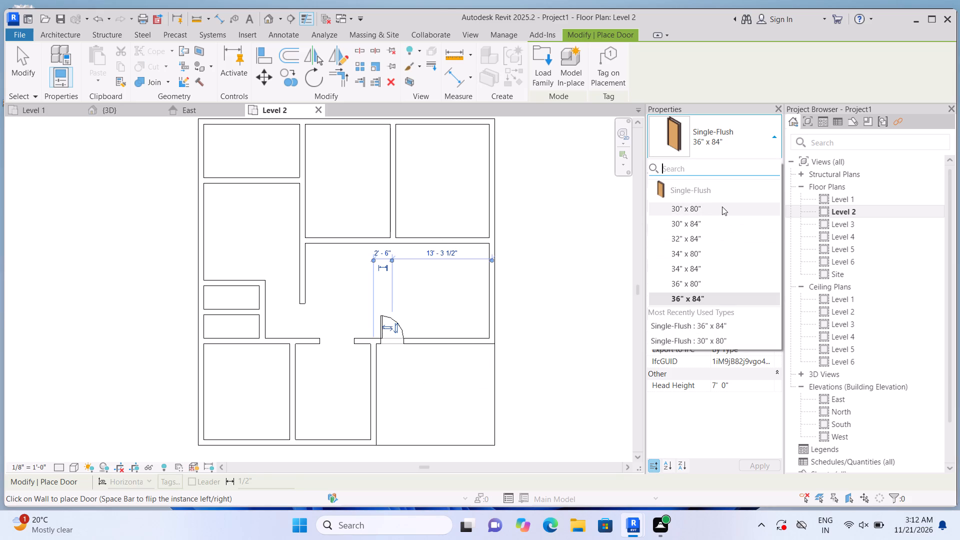
click(722, 206)
scroll(558, 256, down, 2)
scroll(411, 280, up, 5)
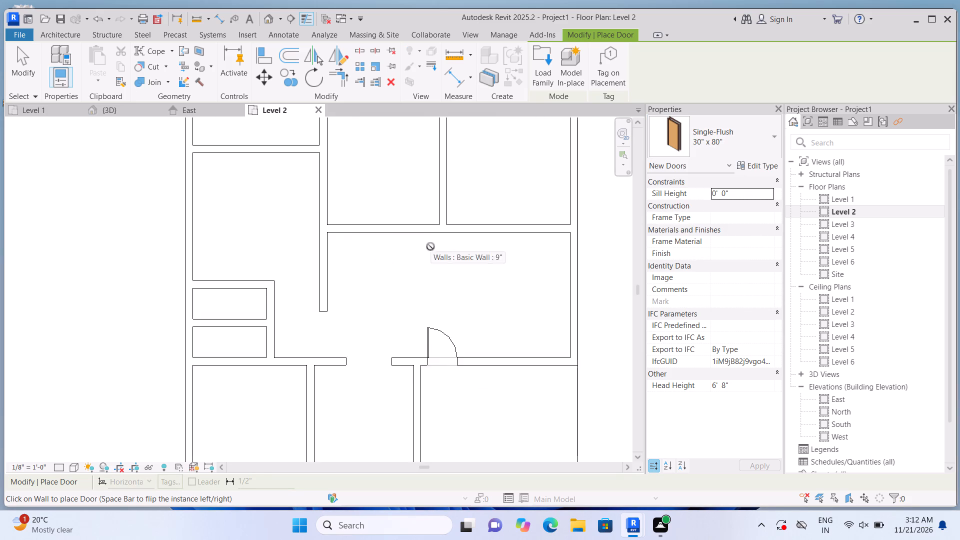
scroll(430, 246, up, 2)
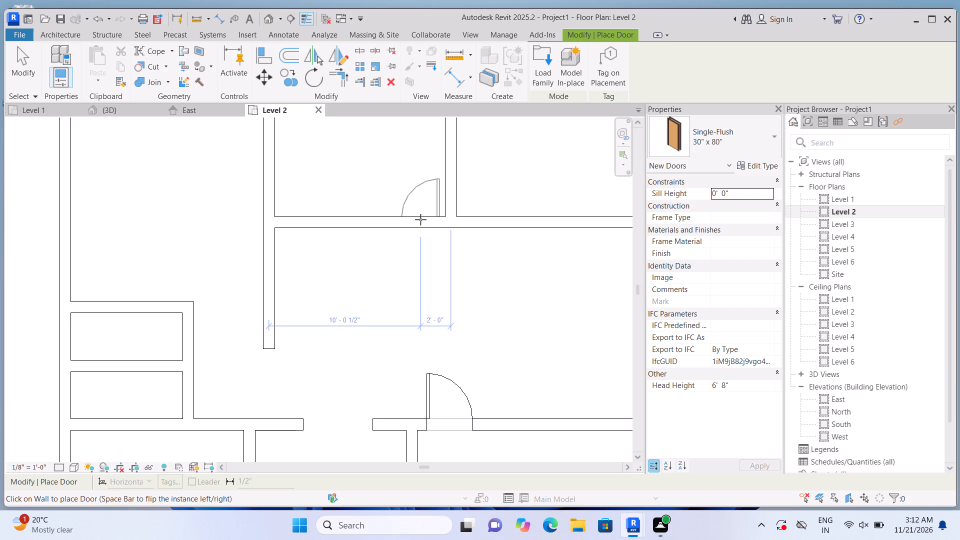
click(420, 219)
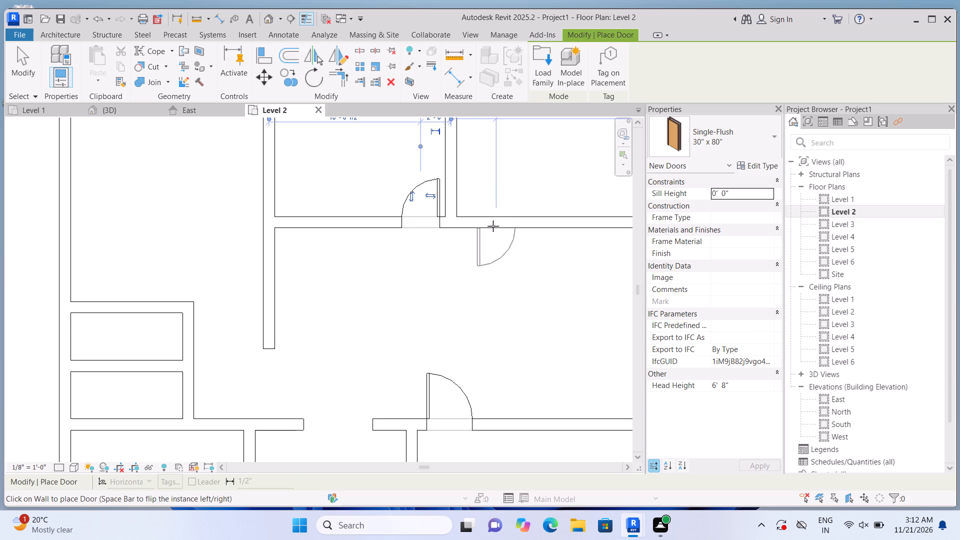
key(space)
click(484, 214)
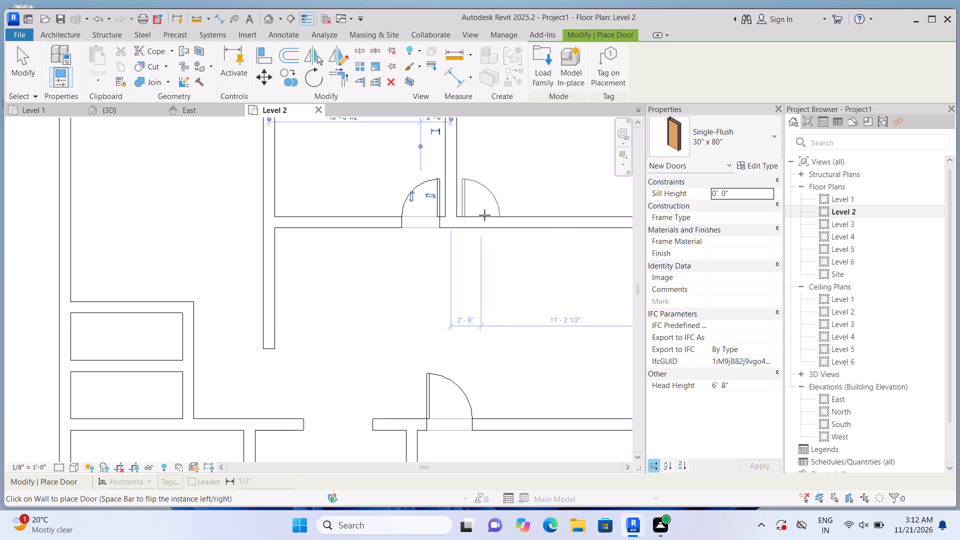
Place a 30" x 80" door in the top-left room's lower wall, centred 2'-0" from the right partition and hinged on that side.
scroll(483, 260, down, 5)
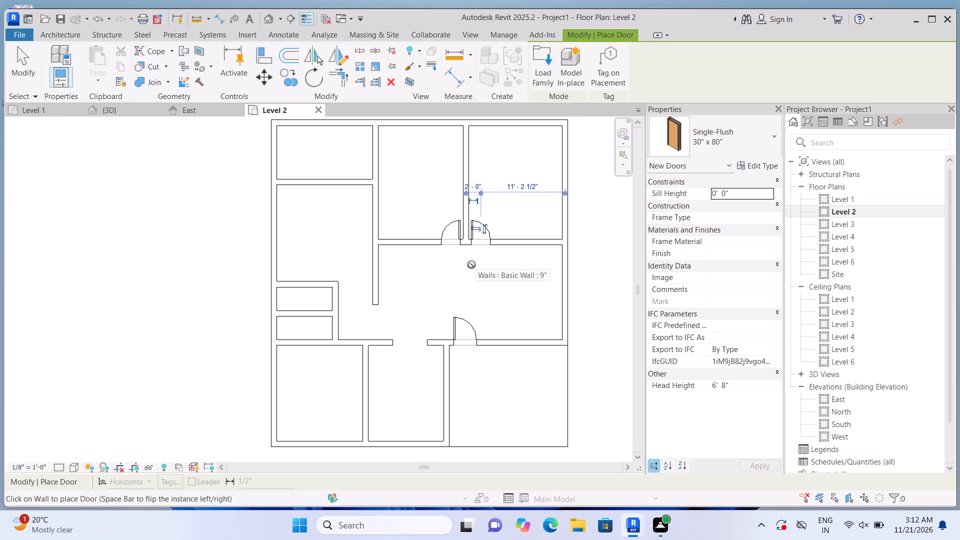
scroll(354, 183, up, 4)
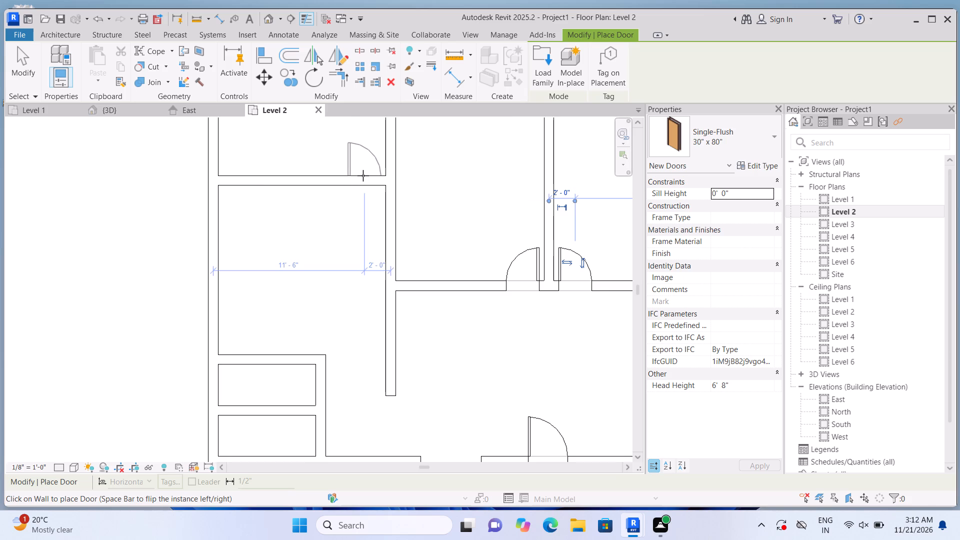
key(space)
click(363, 176)
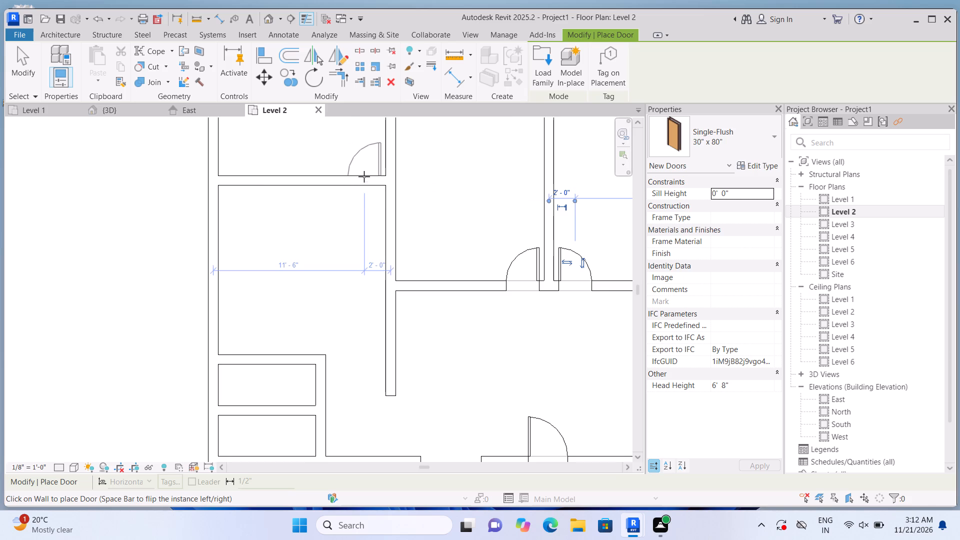
Place a 30" x 80" door centred in the right wall of the upper small room, 1'-11 1/4" each way, swinging inward.
scroll(364, 220, down, 7)
scroll(363, 268, up, 7)
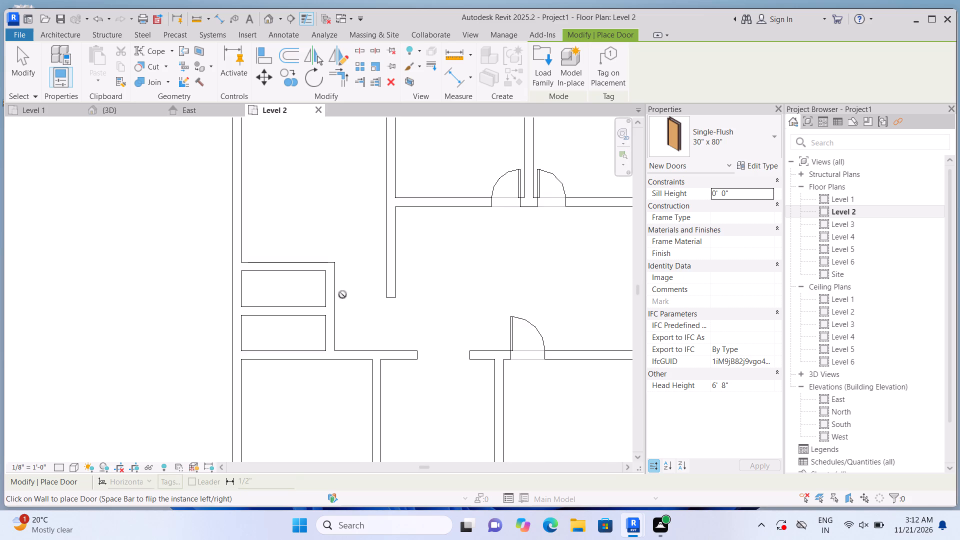
scroll(342, 294, up, 3)
key(space)
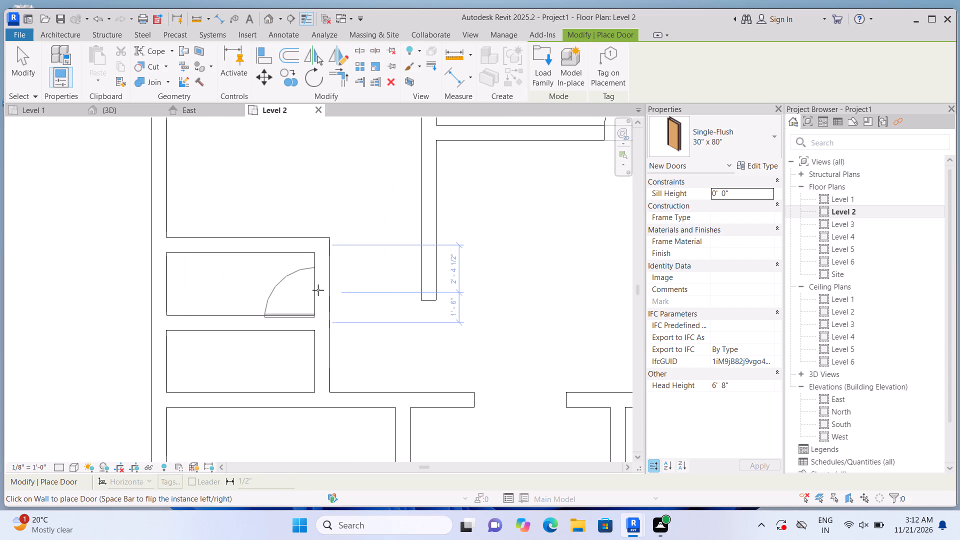
scroll(317, 290, up, 4)
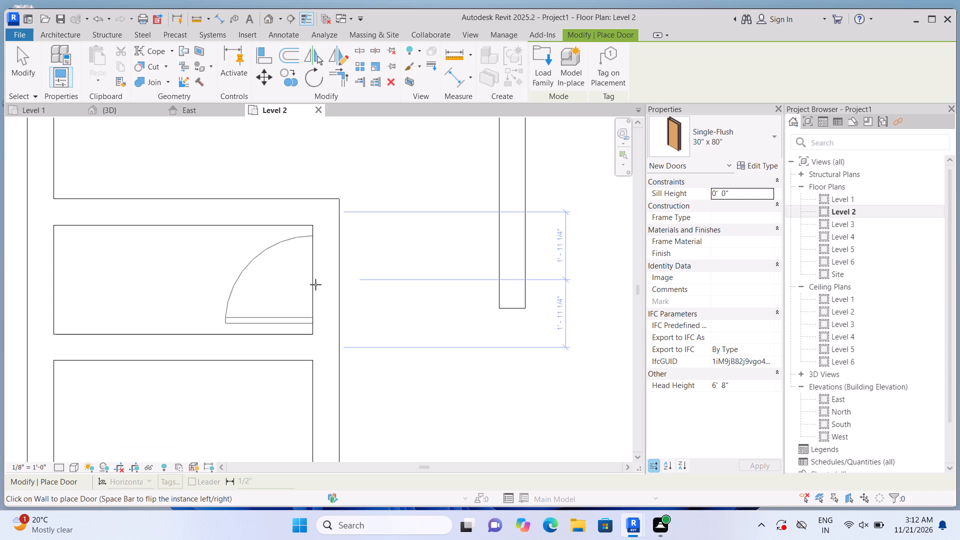
click(315, 285)
Place inward-swinging 30" x 80" doors in the lower-left room's upper wall, 2'-0 1/4" from its right partition, and the lower small room's bottom wall.
scroll(315, 285, down, 11)
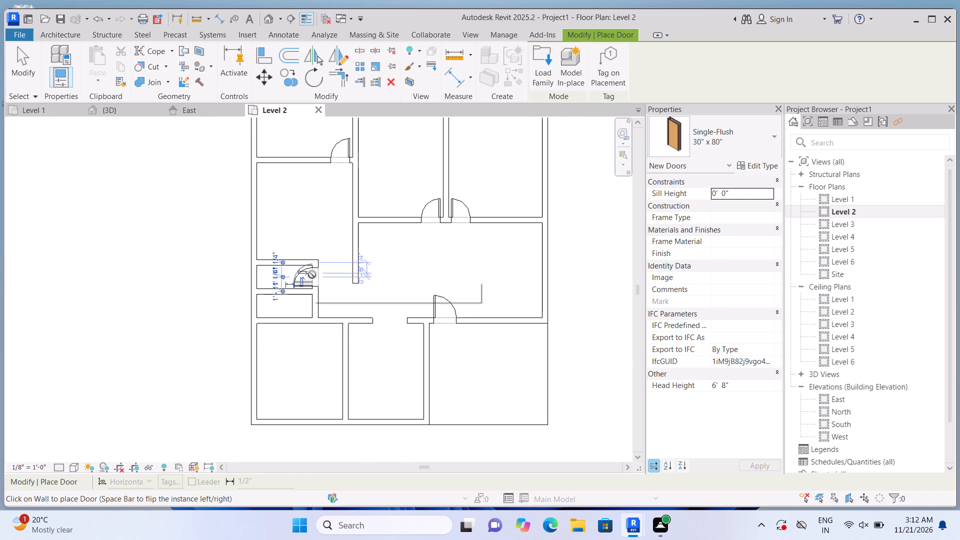
scroll(312, 340, up, 10)
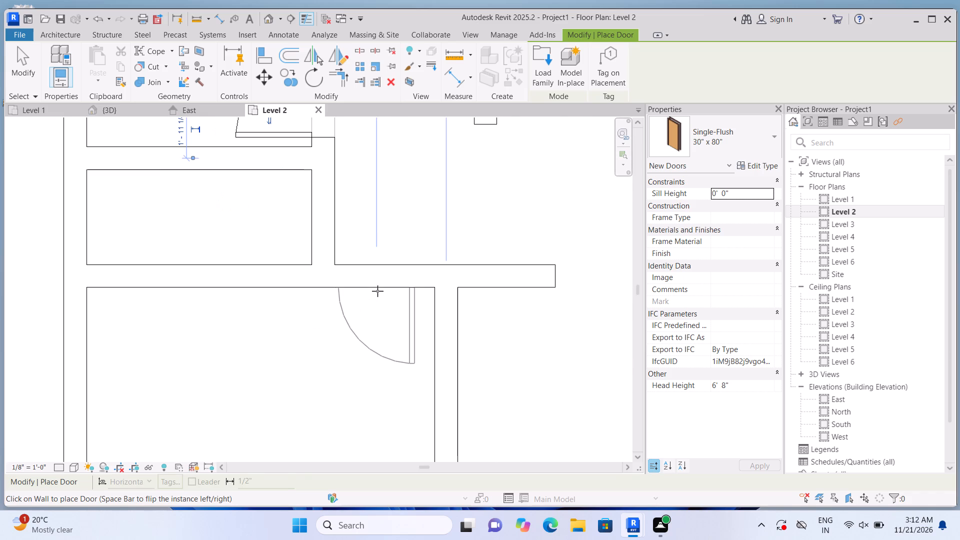
scroll(391, 292, up, 1)
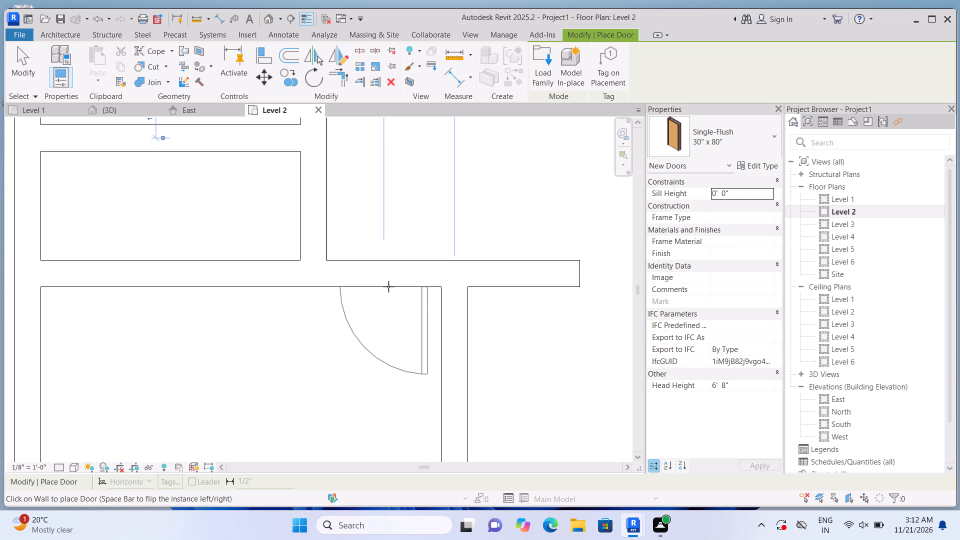
click(389, 286)
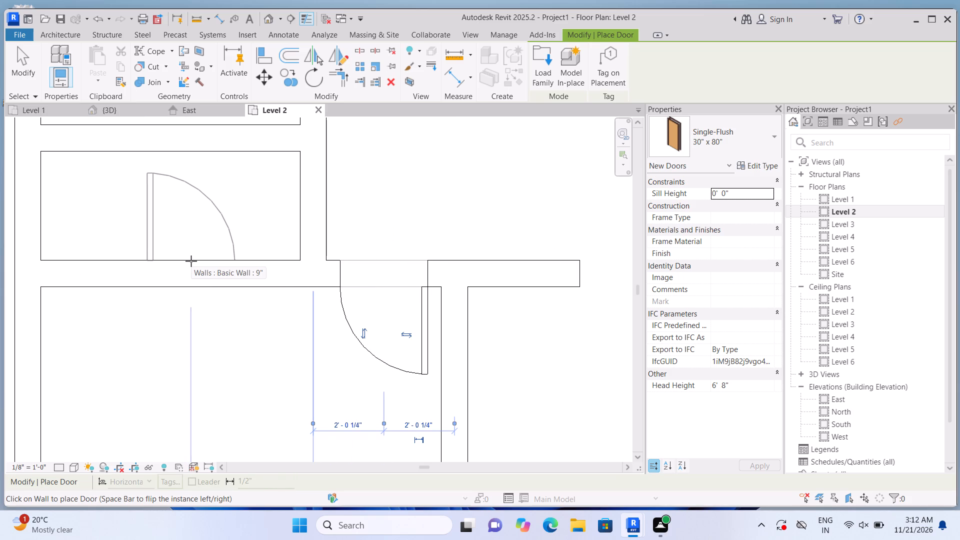
key(space)
click(250, 264)
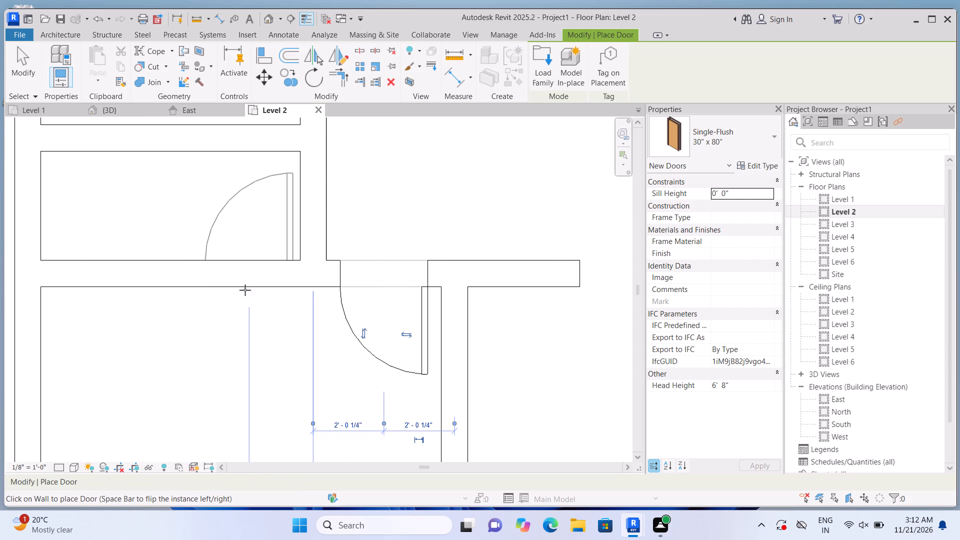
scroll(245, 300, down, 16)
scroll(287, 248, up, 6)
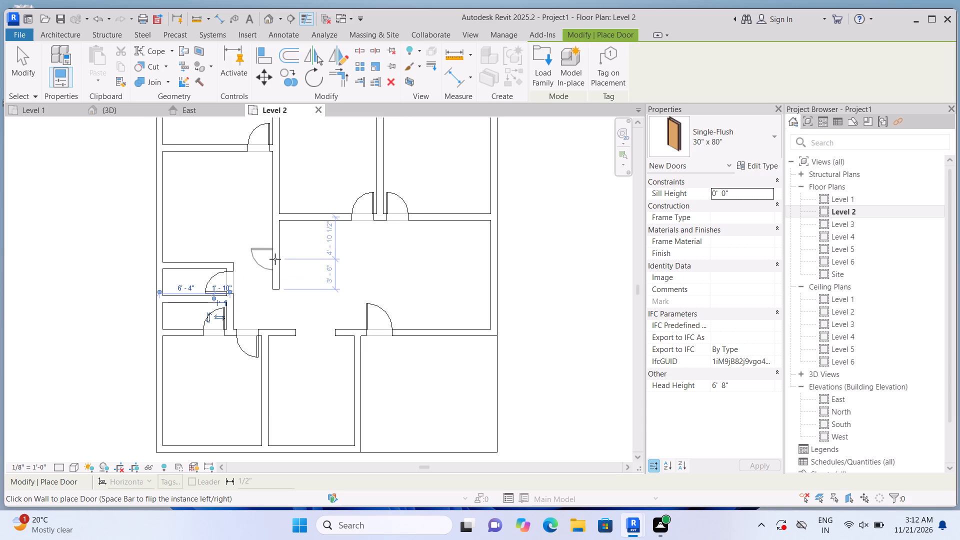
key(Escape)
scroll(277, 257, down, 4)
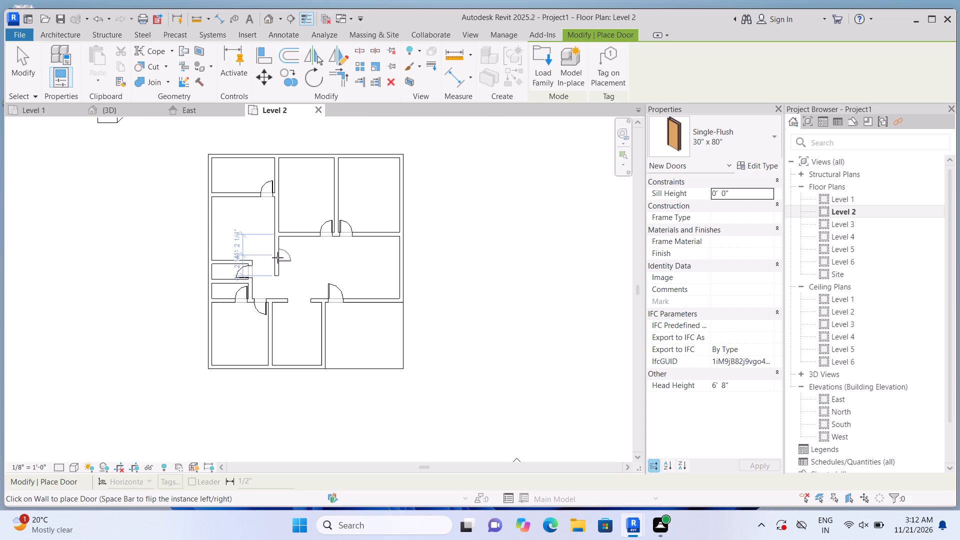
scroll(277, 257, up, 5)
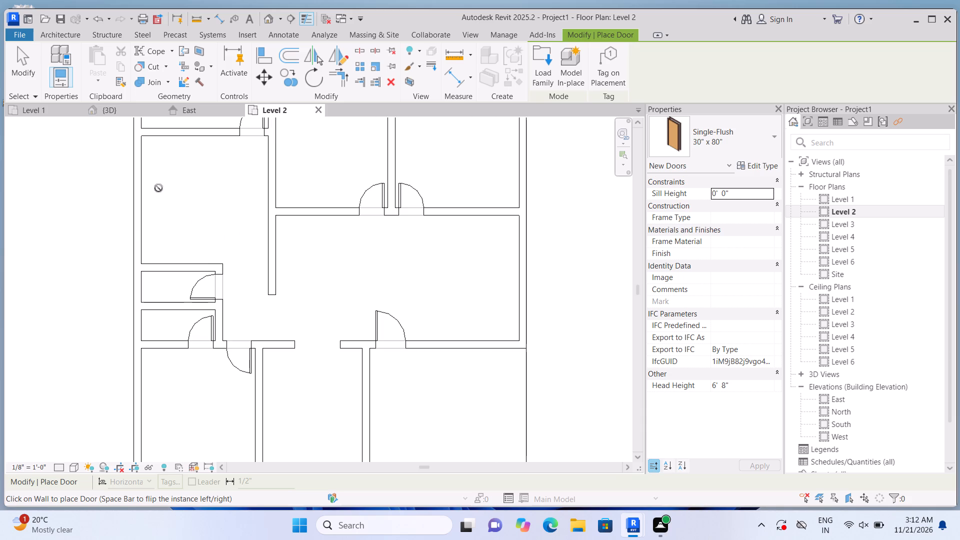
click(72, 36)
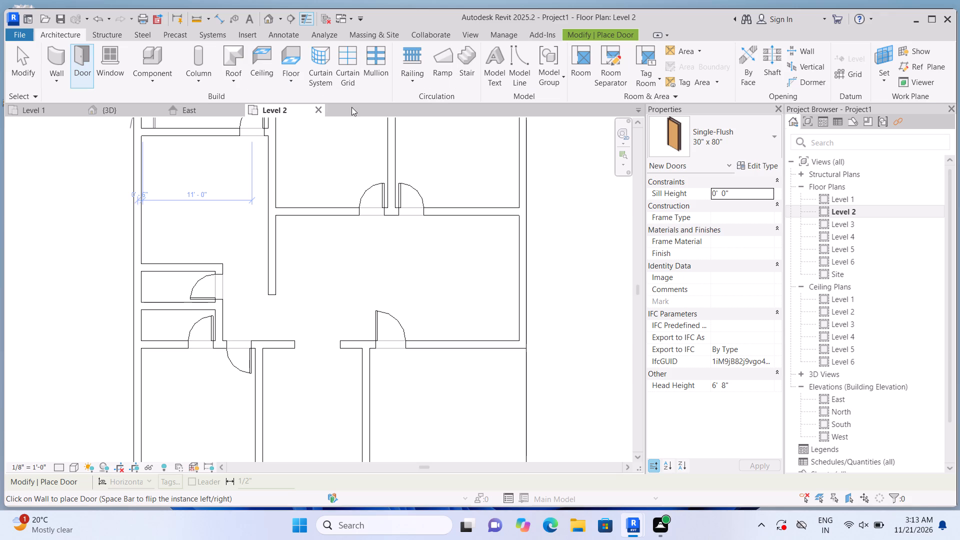
Draw a Curtain Wall 1 segment about 6'-4 3/4" long in the large room's lower wall, right of its door, and cut the host wall.
click(49, 65)
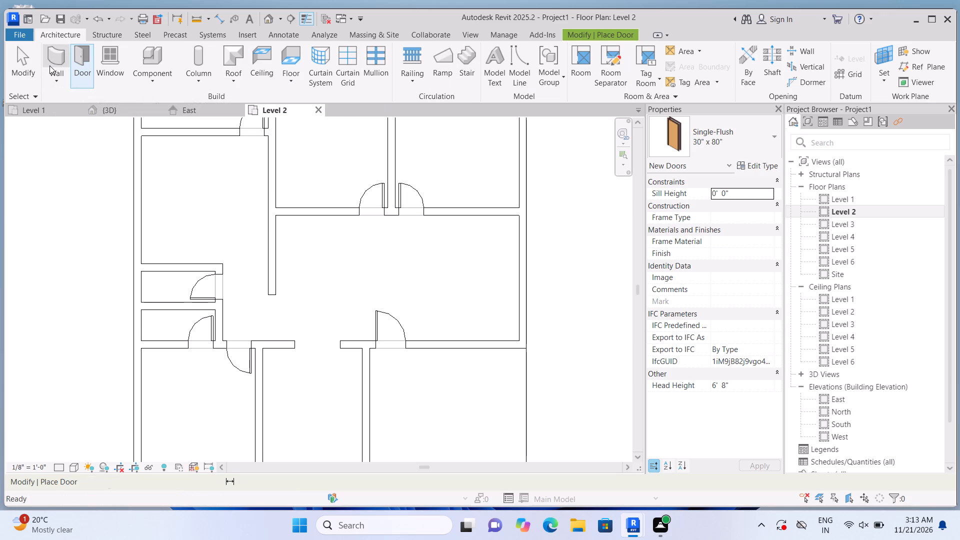
click(727, 143)
scroll(715, 202, down, 9)
click(713, 331)
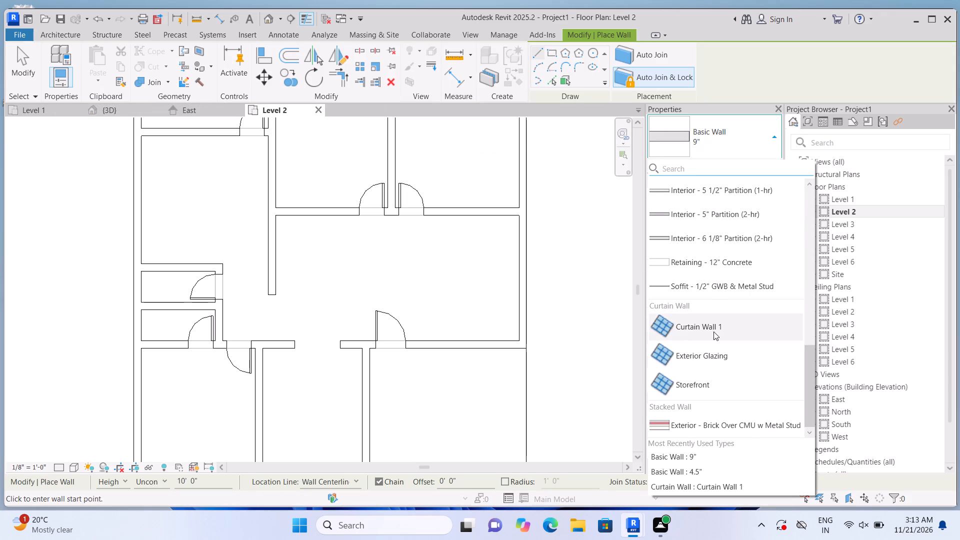
scroll(372, 318, down, 7)
scroll(419, 330, up, 9)
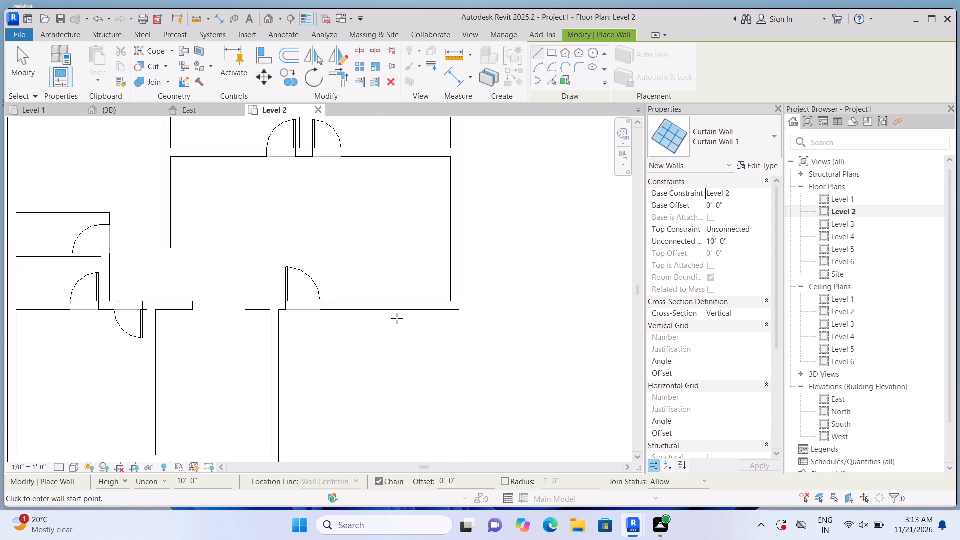
scroll(397, 318, up, 1)
click(339, 301)
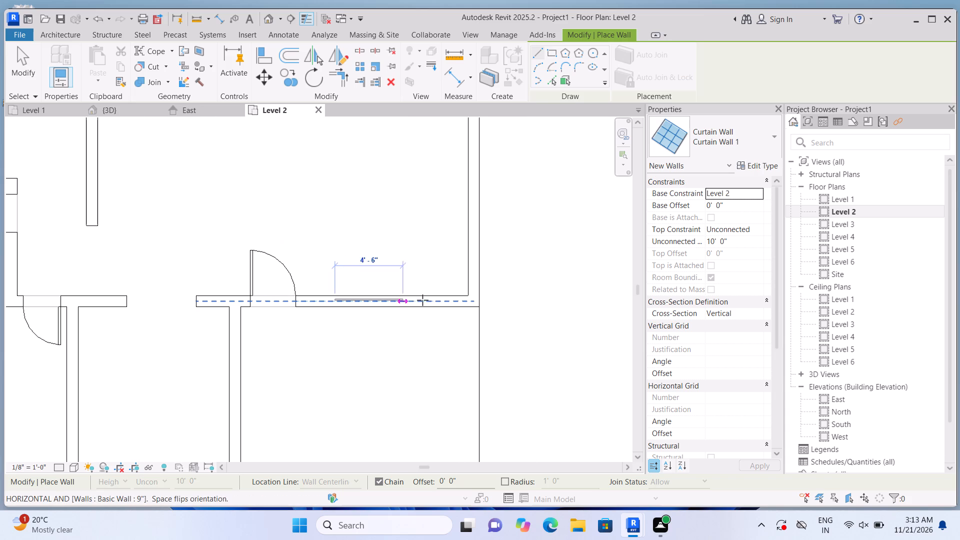
click(429, 304)
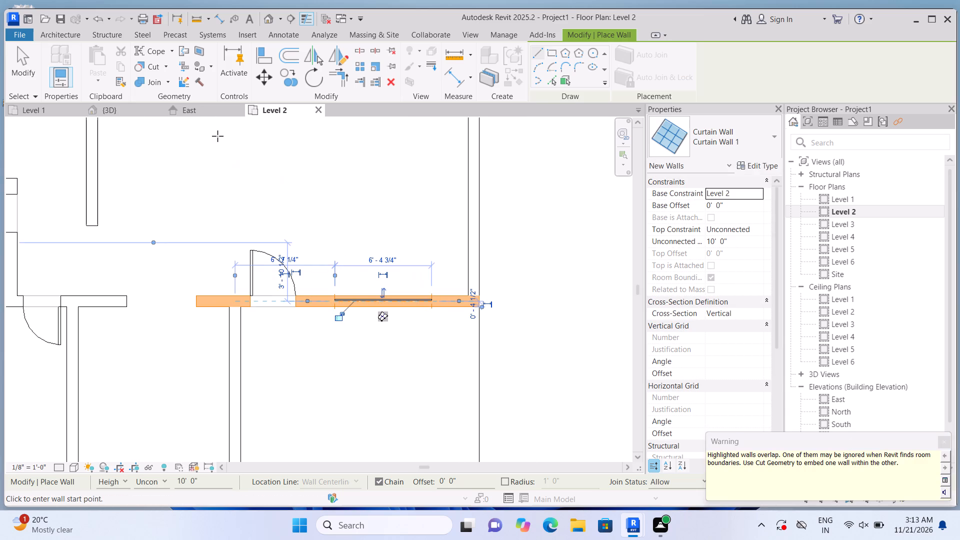
click(169, 61)
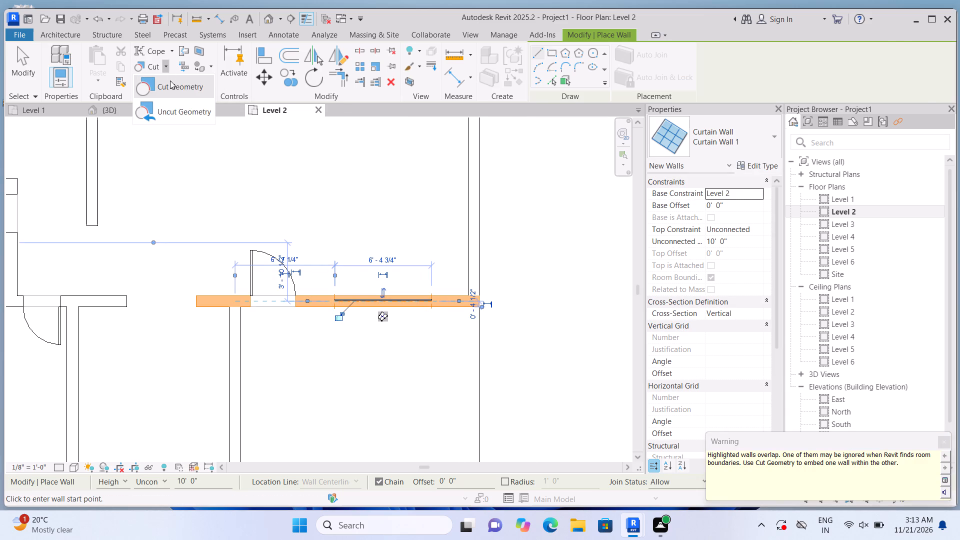
click(170, 80)
click(458, 303)
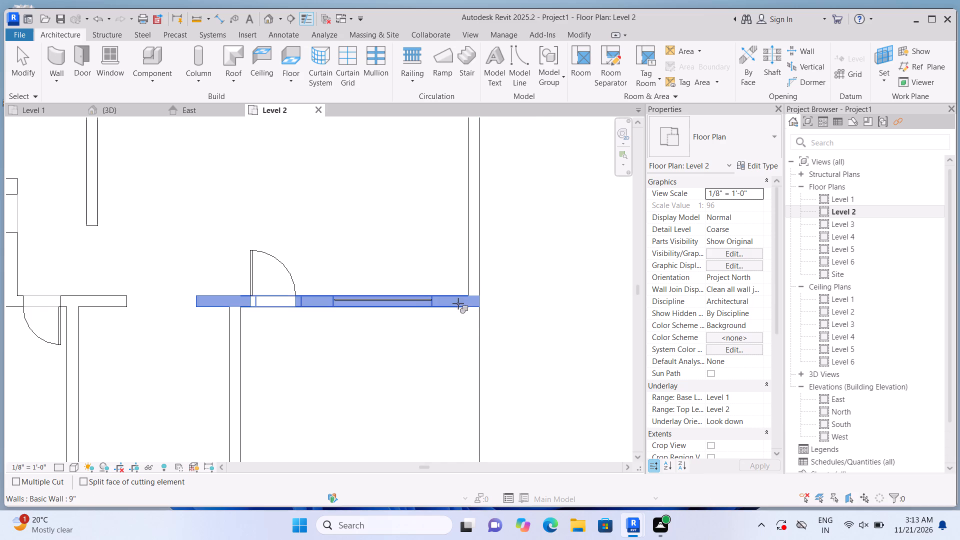
click(396, 302)
Embed a Curtain Wall 1 window about 4'-7" long in the lower-middle room's bottom wall, about 3'-2" from its left partition, cutting the wall.
scroll(406, 271, down, 6)
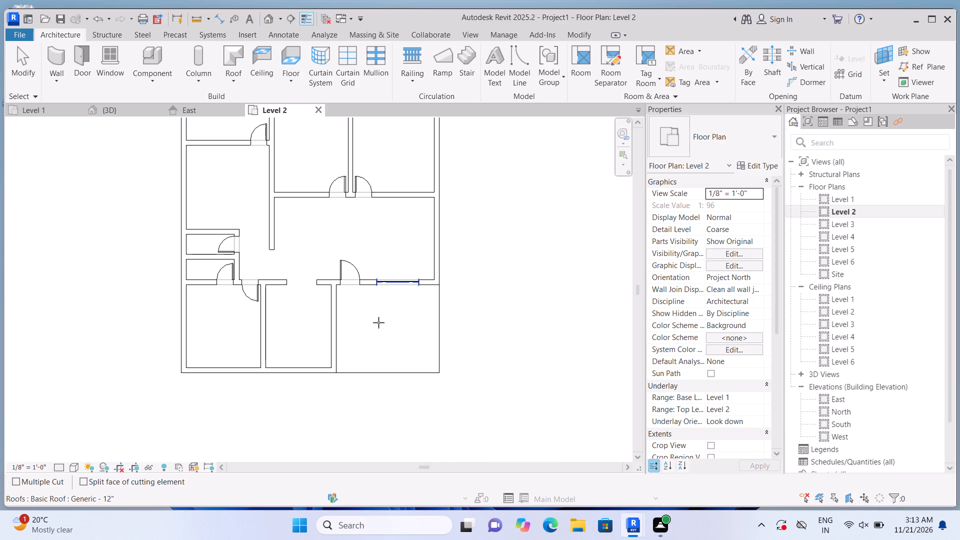
scroll(294, 376, up, 2)
click(60, 59)
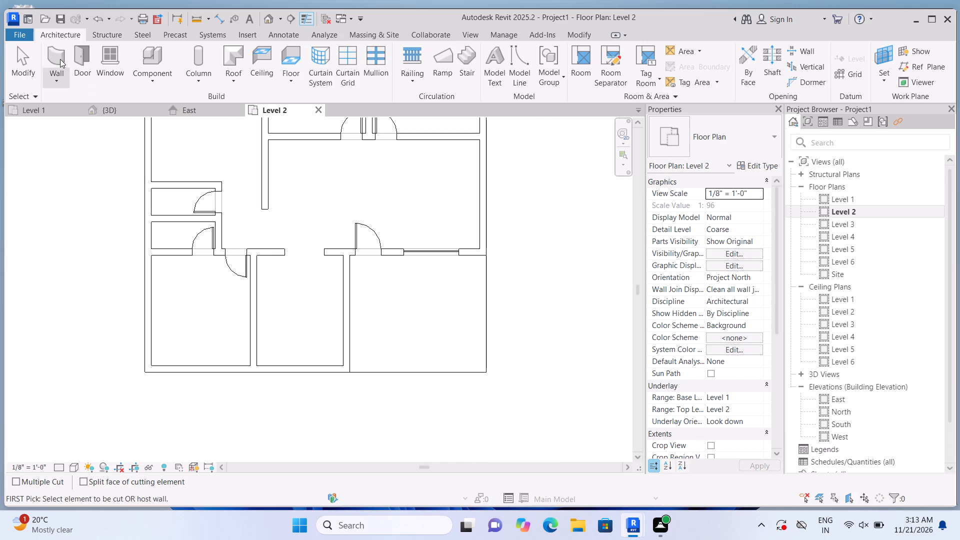
scroll(349, 344, up, 3)
scroll(261, 395, up, 4)
click(238, 370)
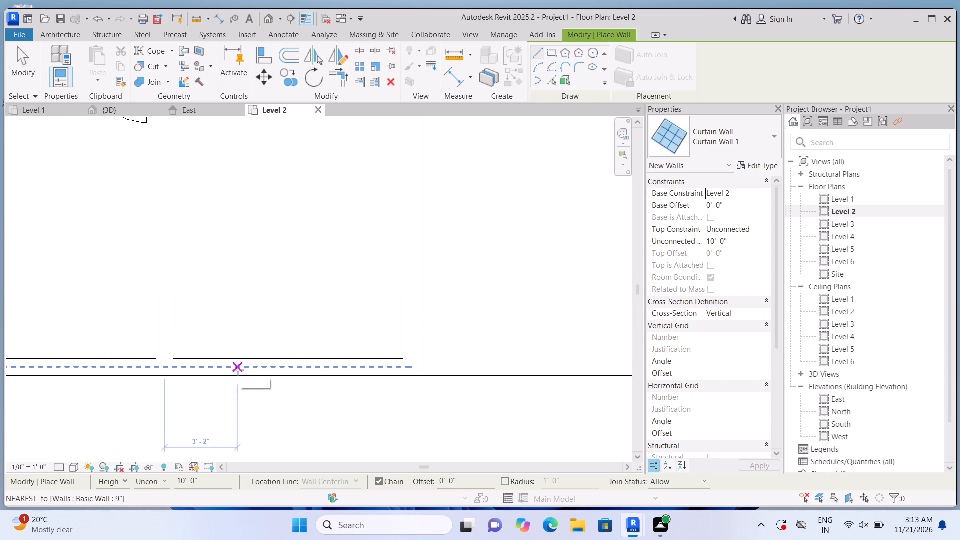
click(342, 367)
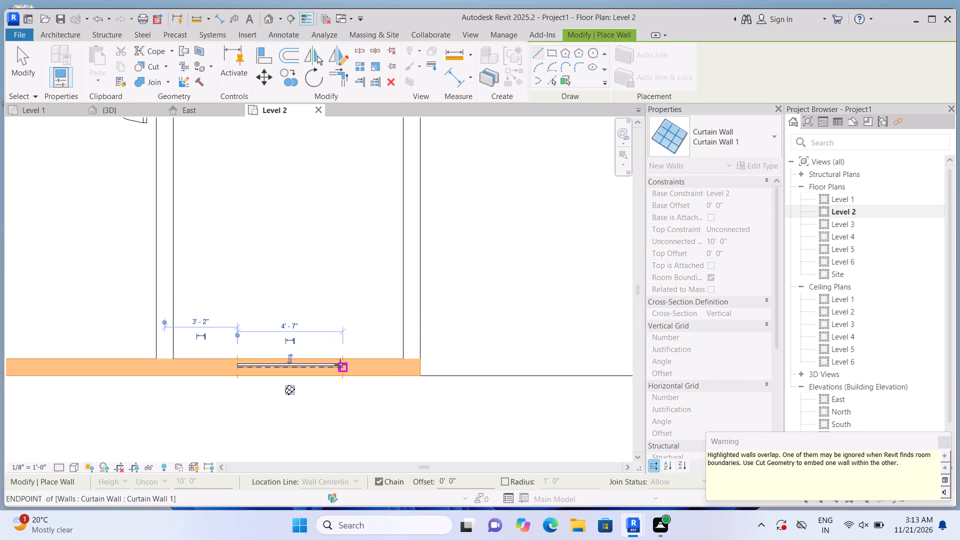
click(169, 63)
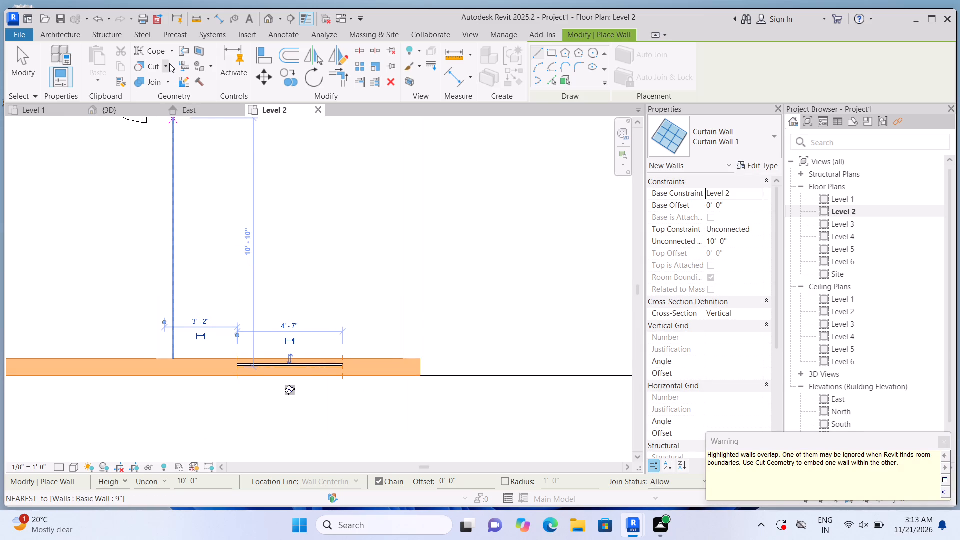
click(174, 89)
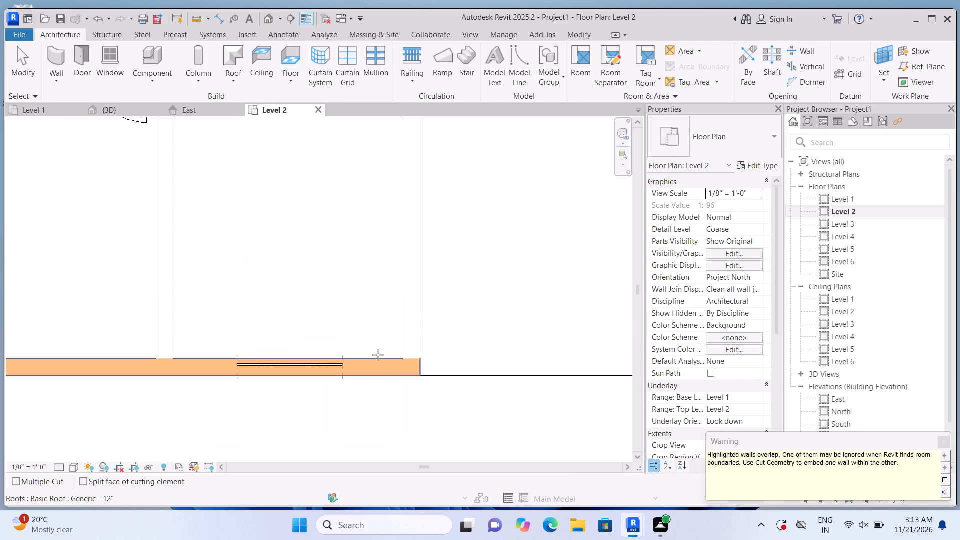
click(378, 363)
click(303, 365)
Embed a 5'-0" long Curtain Wall 1 segment in the lower-left room's bottom wall, about 3'-7" from the outer corner, cutting the host wall.
scroll(354, 317, down, 4)
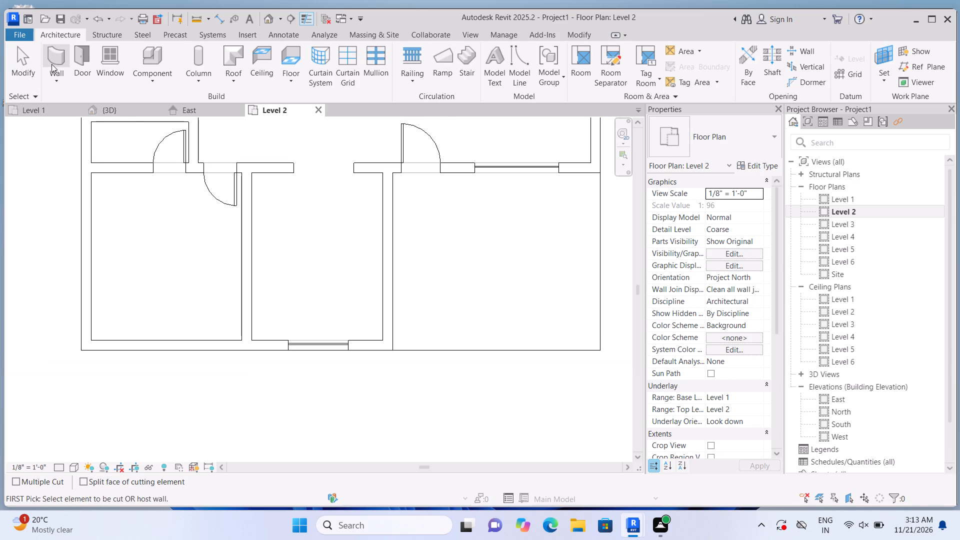
click(51, 64)
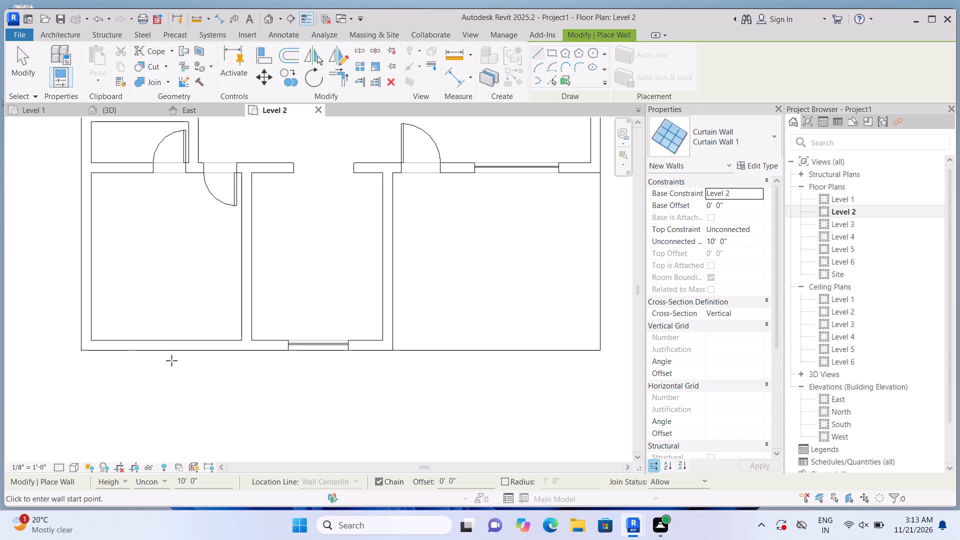
scroll(171, 362, up, 4)
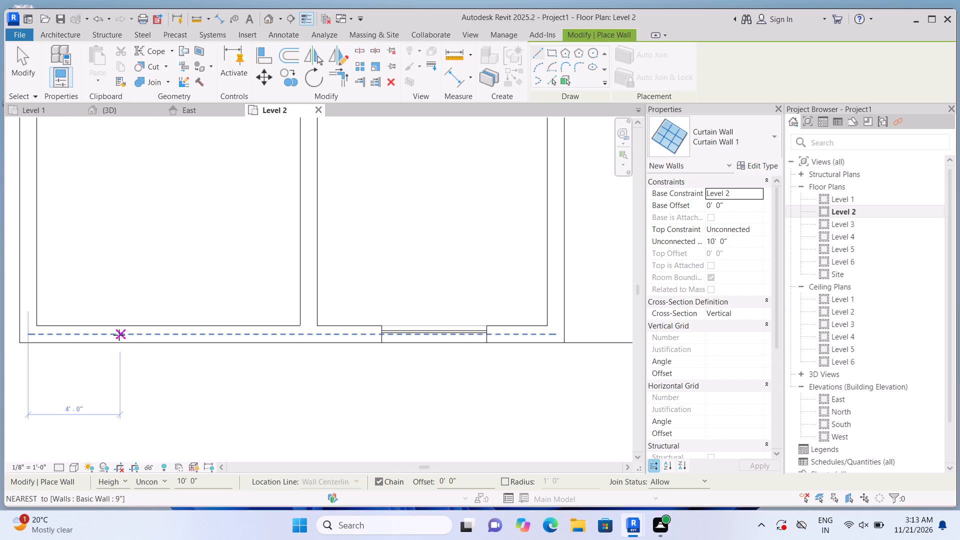
click(111, 335)
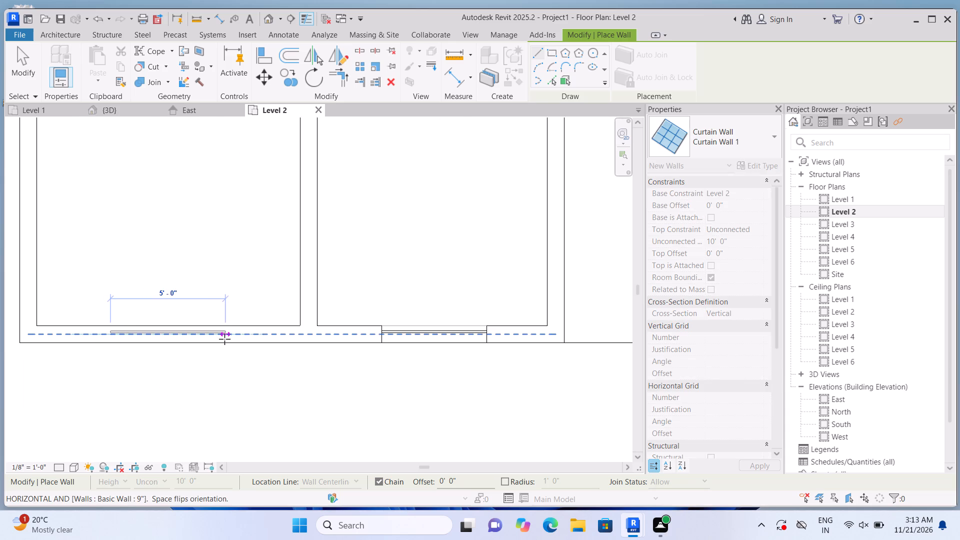
click(224, 338)
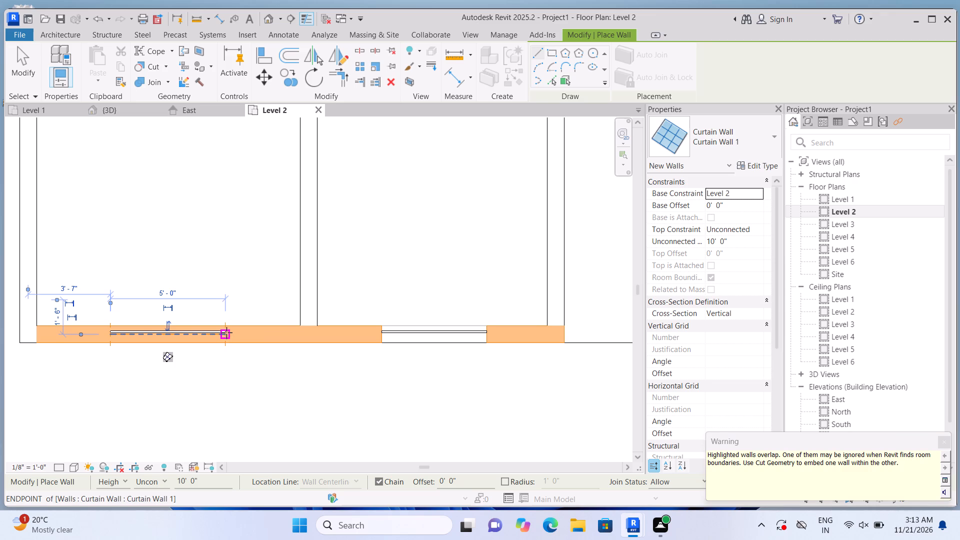
click(166, 62)
click(169, 78)
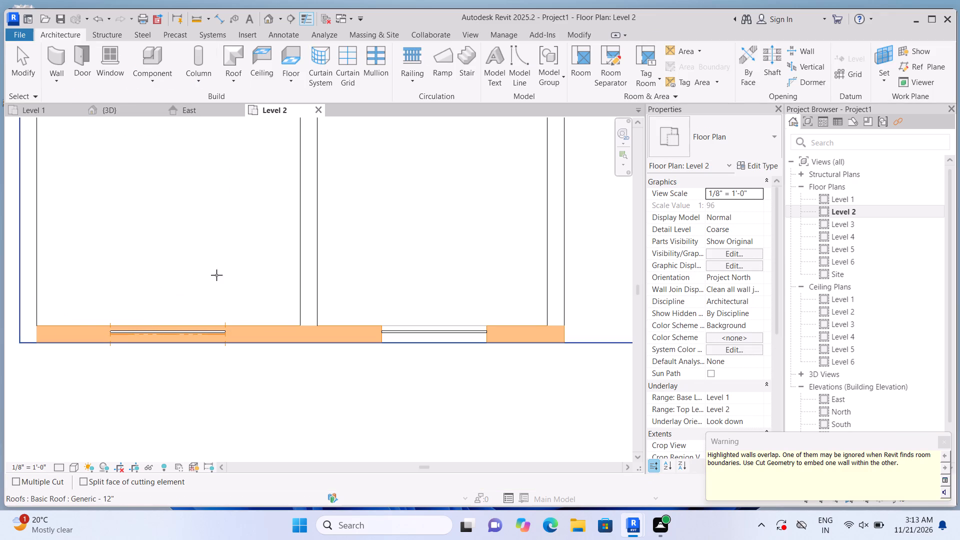
click(254, 335)
click(201, 333)
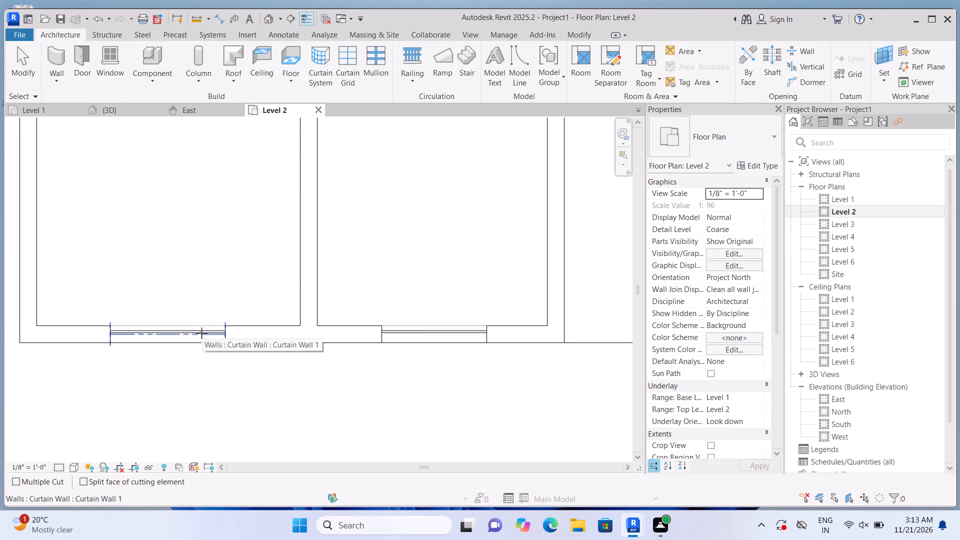
Embed a Curtain Wall 1 segment 5'-6" long in the large room's right exterior wall, 4'-4 1/2" below its upper wall, cutting the host.
click(61, 58)
scroll(239, 343, down, 11)
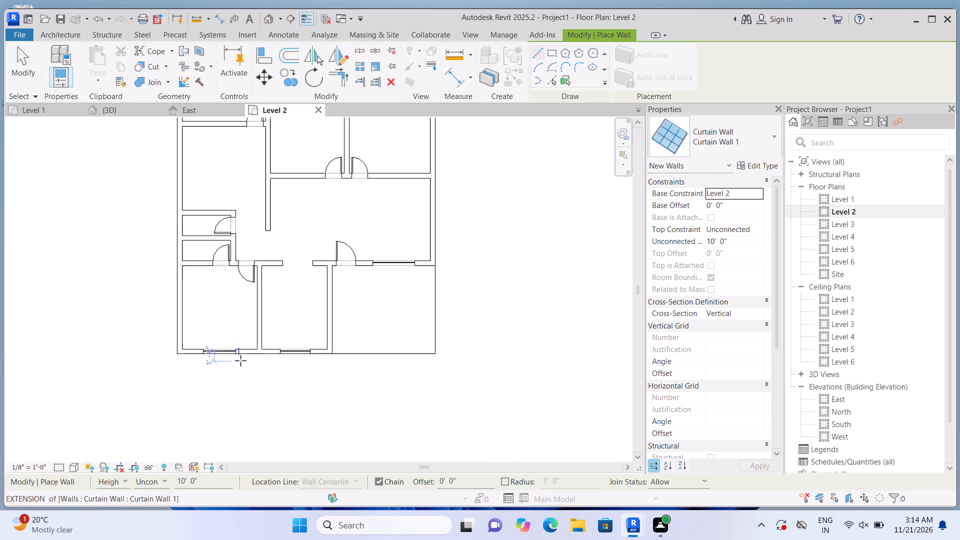
scroll(386, 253, up, 7)
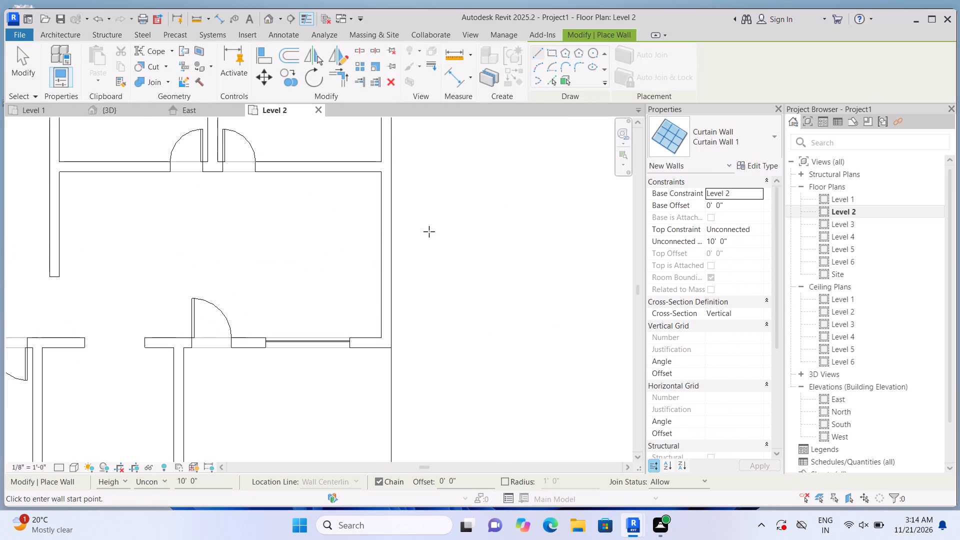
click(386, 220)
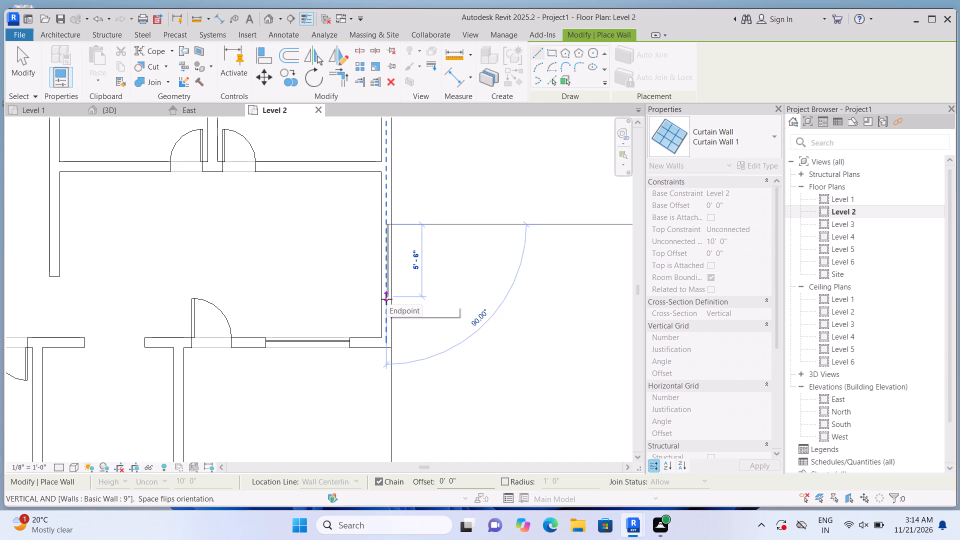
click(386, 299)
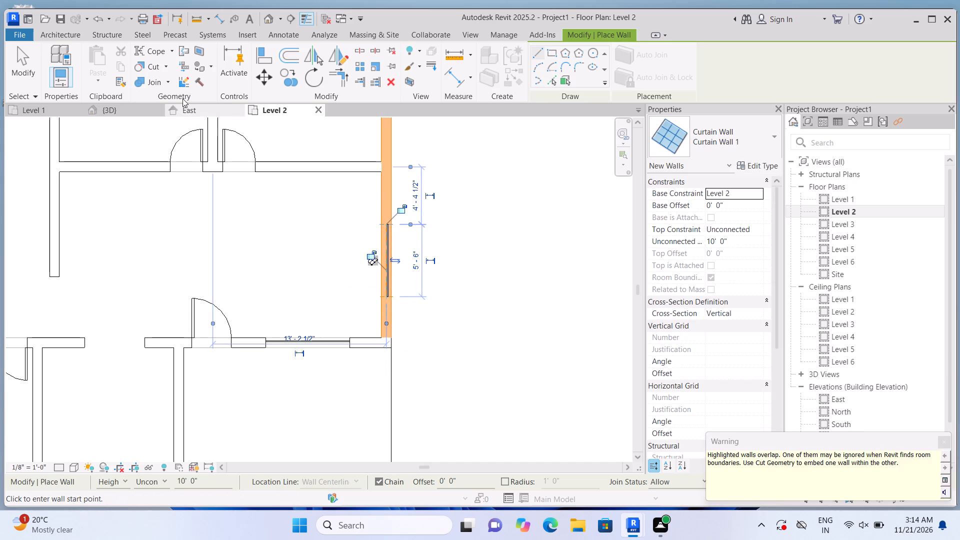
click(167, 63)
click(175, 80)
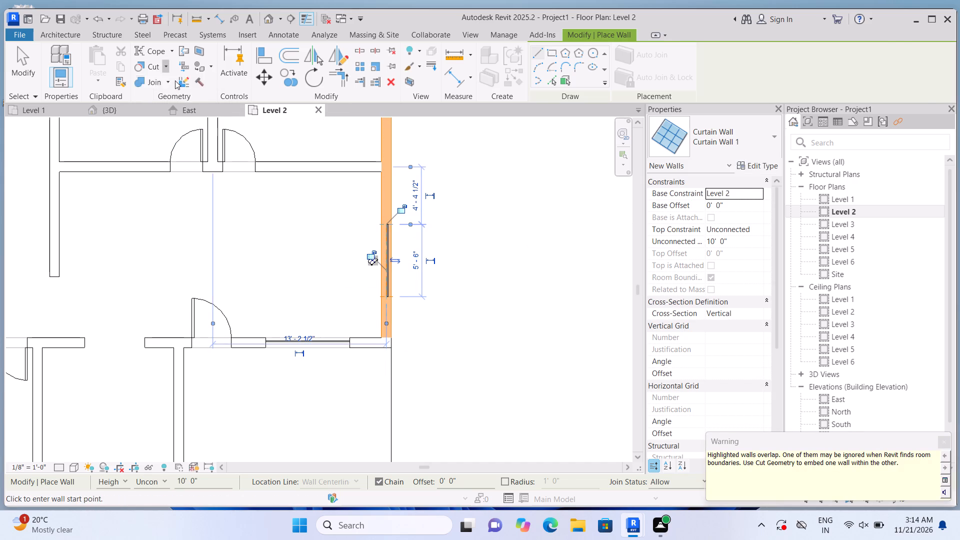
click(390, 319)
click(388, 268)
Embed a Curtain Wall 1 segment about 7'-9 1/2" long in the upper-right room's right wall, 1'-8 1/2" below the corner, cutting the host.
scroll(417, 320, down, 9)
scroll(432, 253, up, 1)
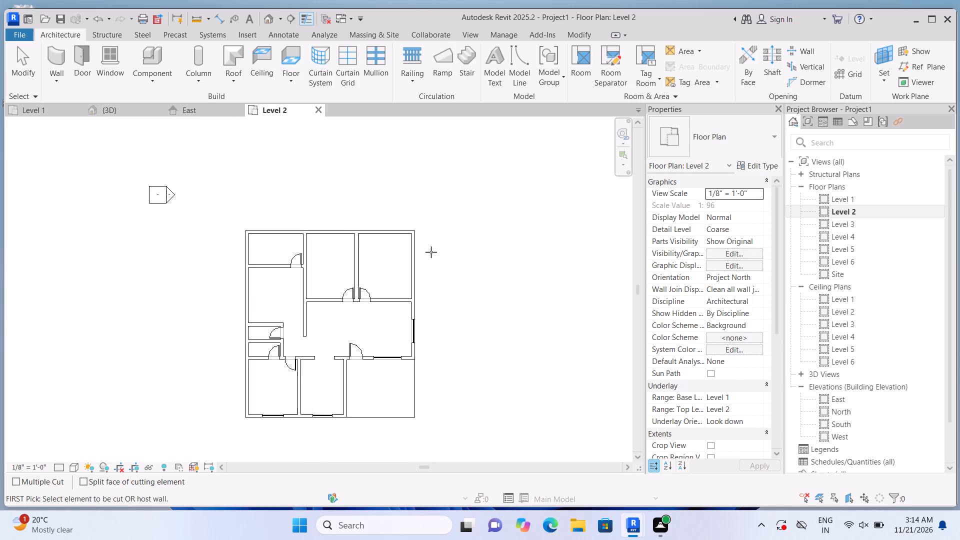
scroll(431, 252, up, 4)
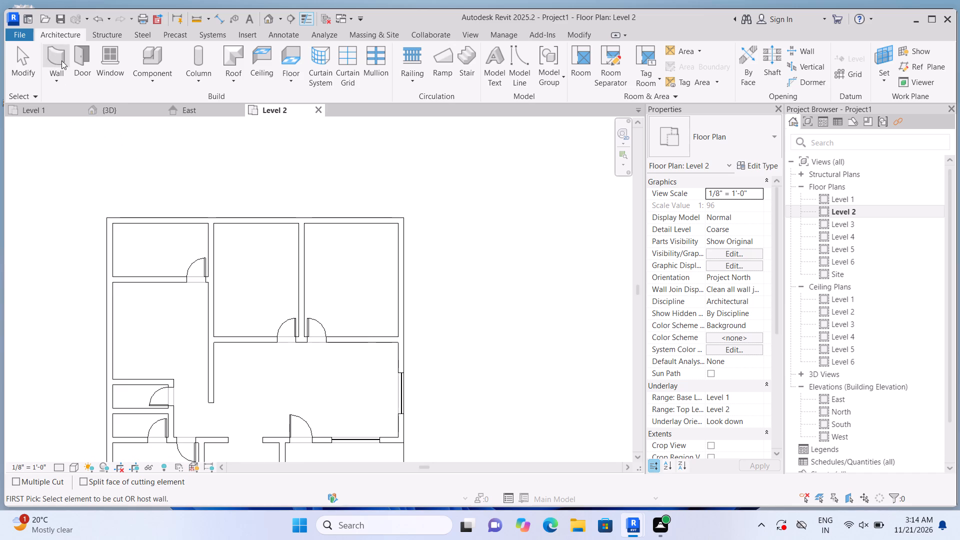
click(60, 59)
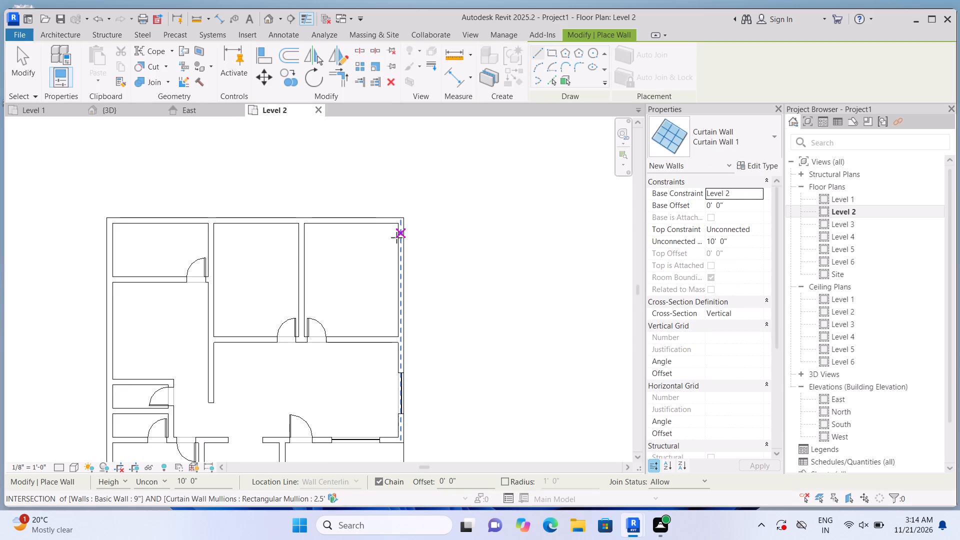
click(395, 237)
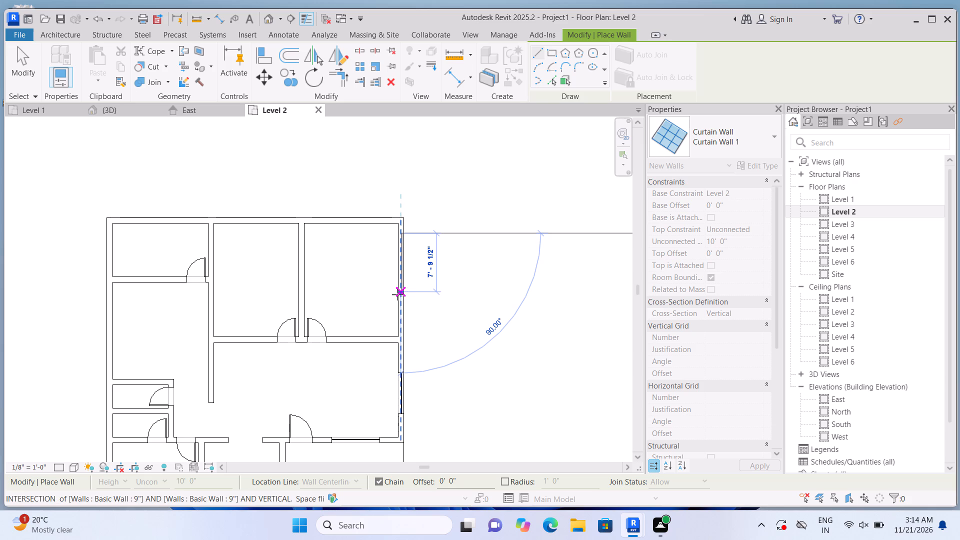
click(398, 297)
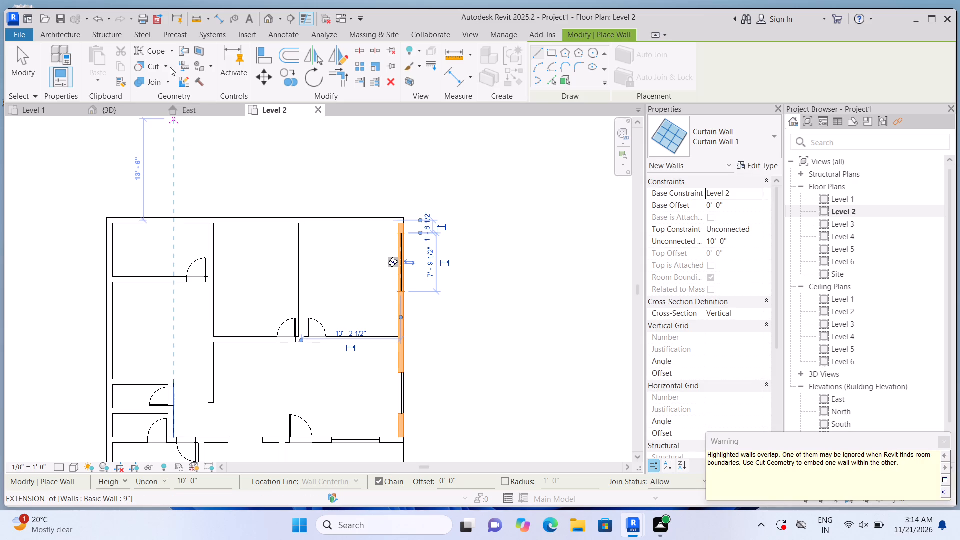
click(163, 59)
click(166, 61)
click(172, 77)
click(404, 323)
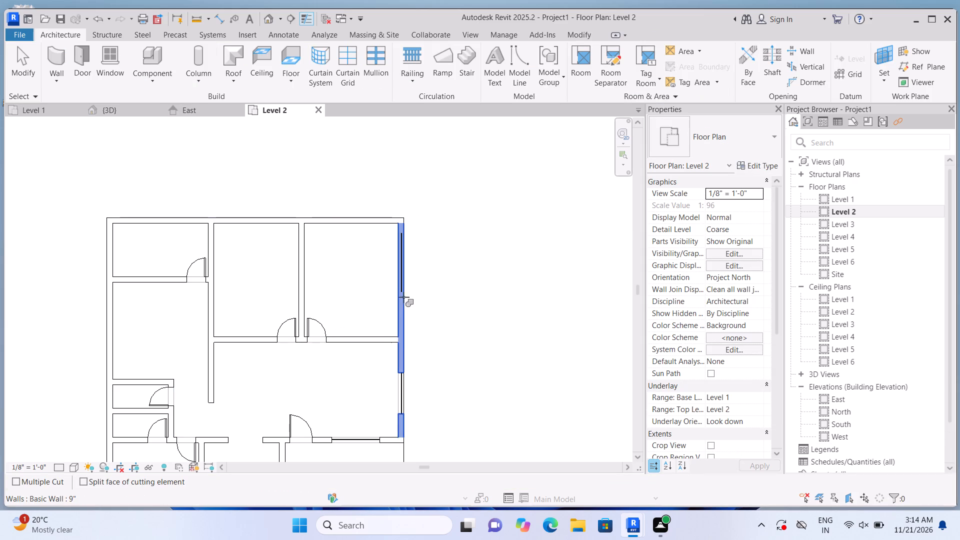
click(401, 258)
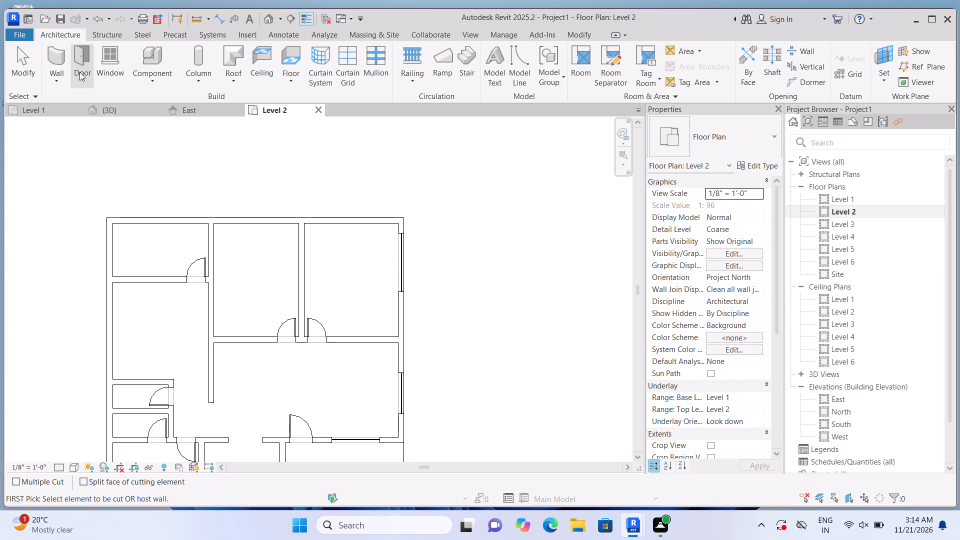
Embed a Curtain Wall 1 segment 7'-3 1/2" long in the upper-right room's top wall, about 1'-6" from the corner, cutting the host.
click(60, 57)
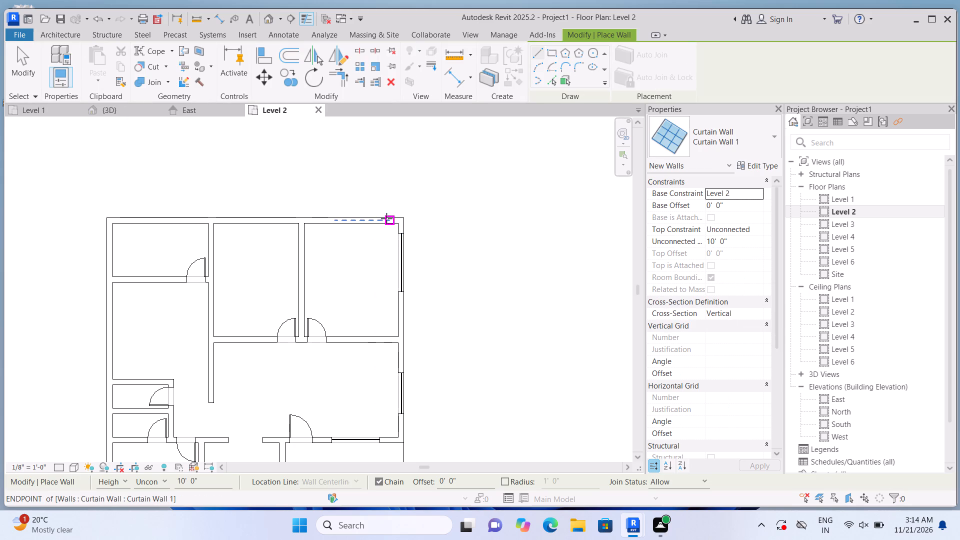
click(385, 218)
click(336, 222)
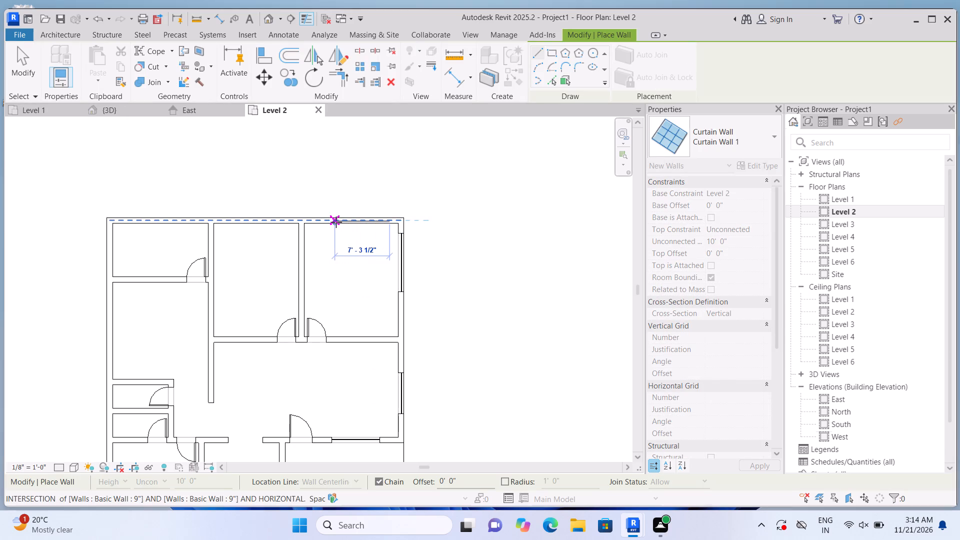
click(169, 67)
click(182, 88)
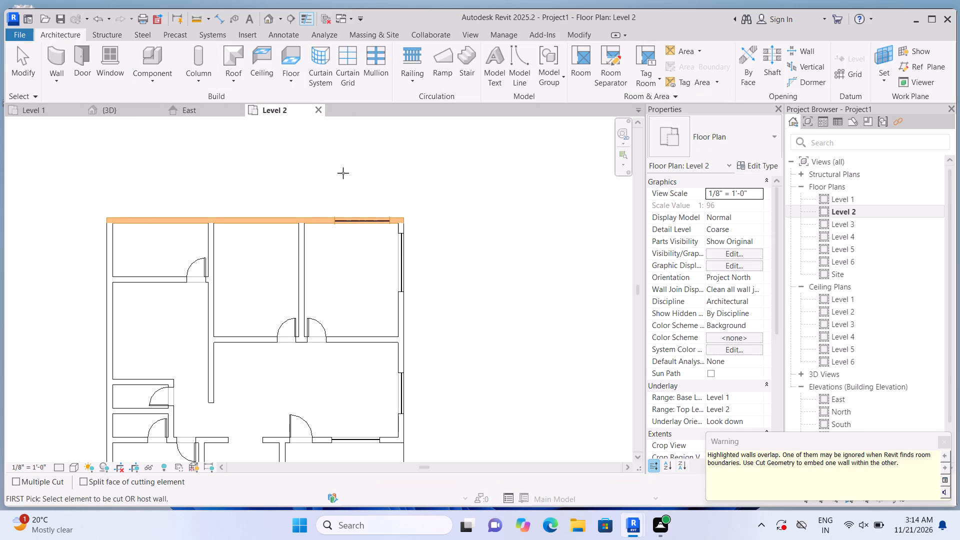
click(320, 224)
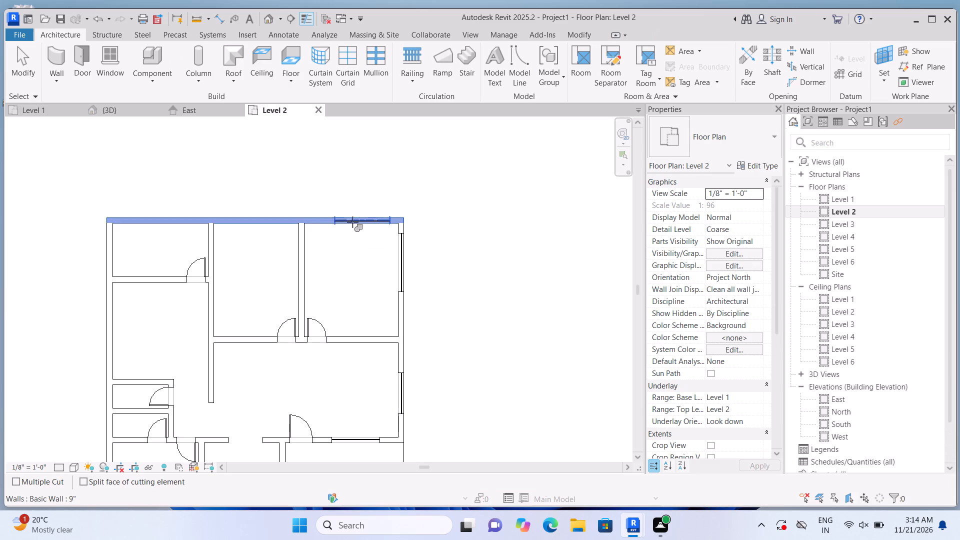
click(353, 222)
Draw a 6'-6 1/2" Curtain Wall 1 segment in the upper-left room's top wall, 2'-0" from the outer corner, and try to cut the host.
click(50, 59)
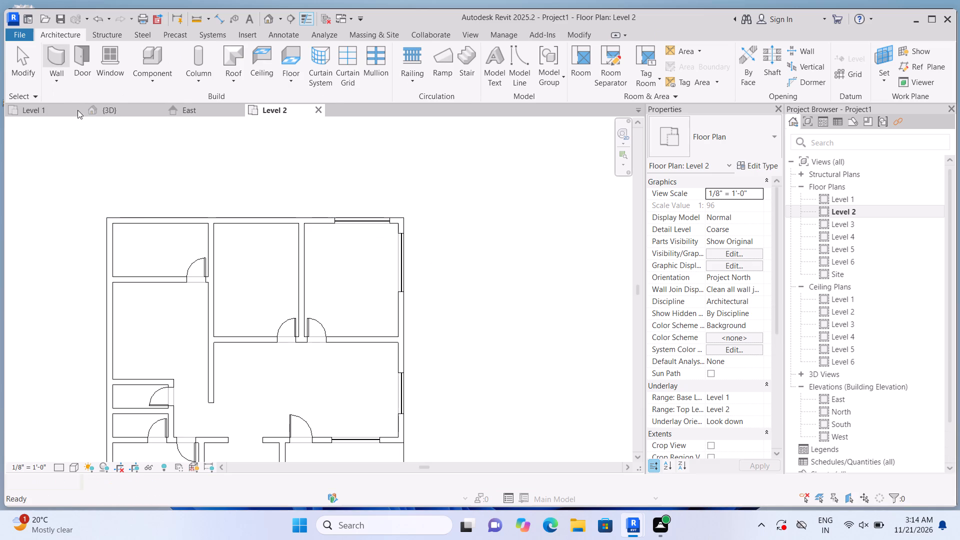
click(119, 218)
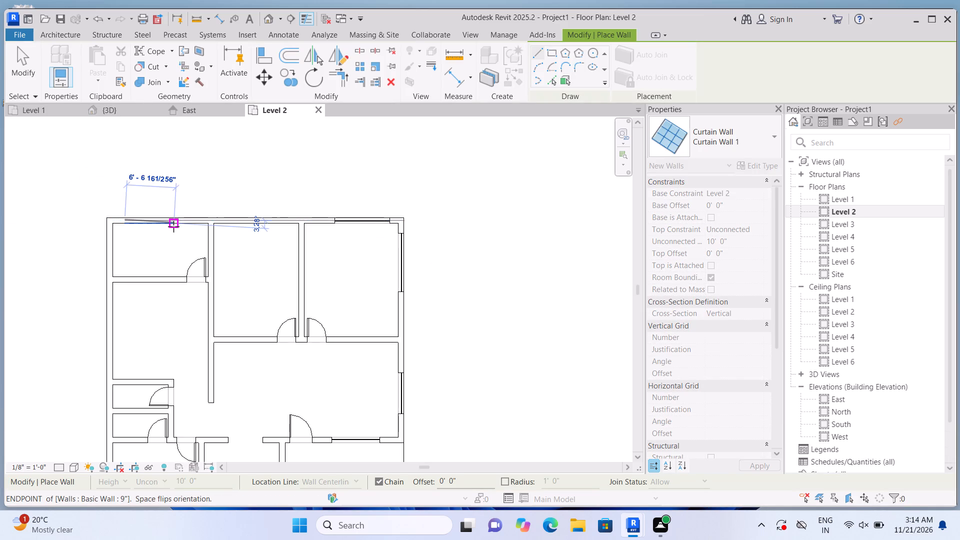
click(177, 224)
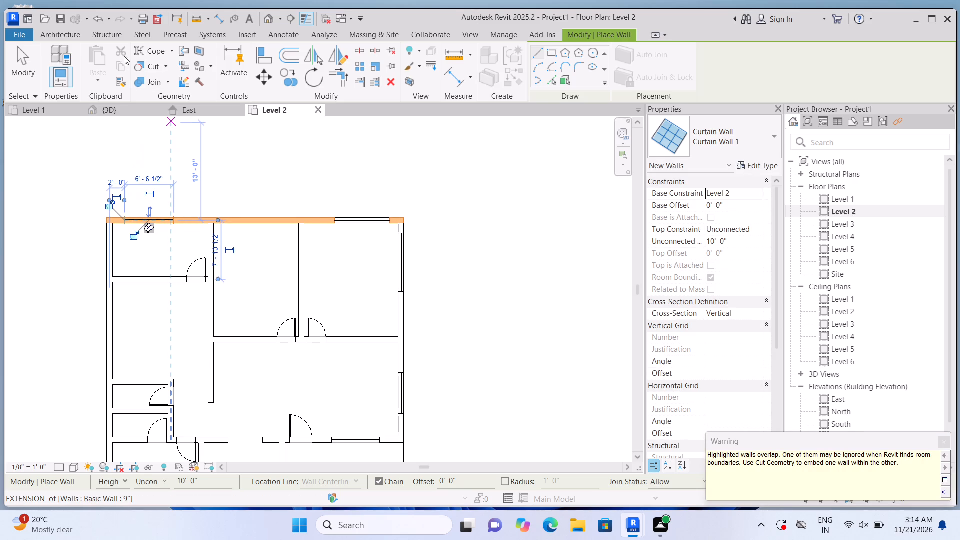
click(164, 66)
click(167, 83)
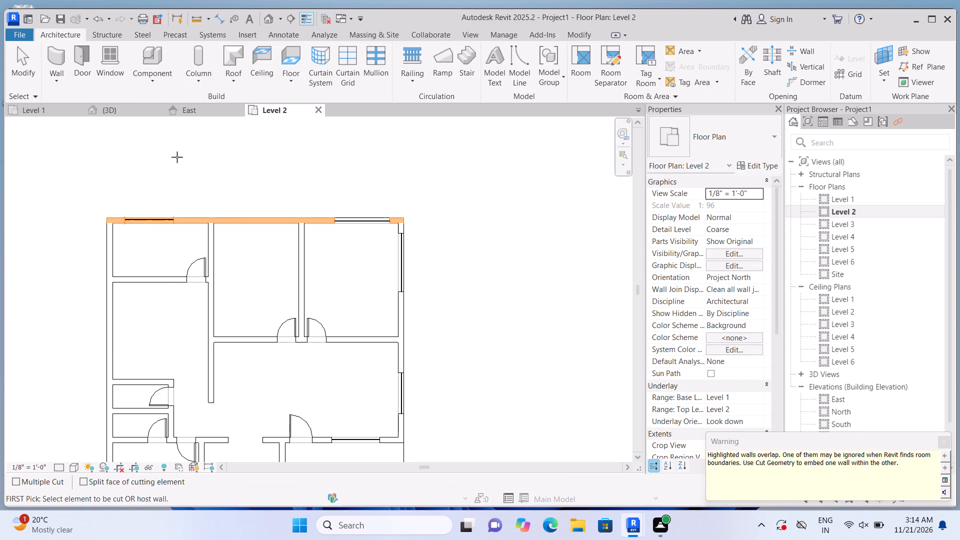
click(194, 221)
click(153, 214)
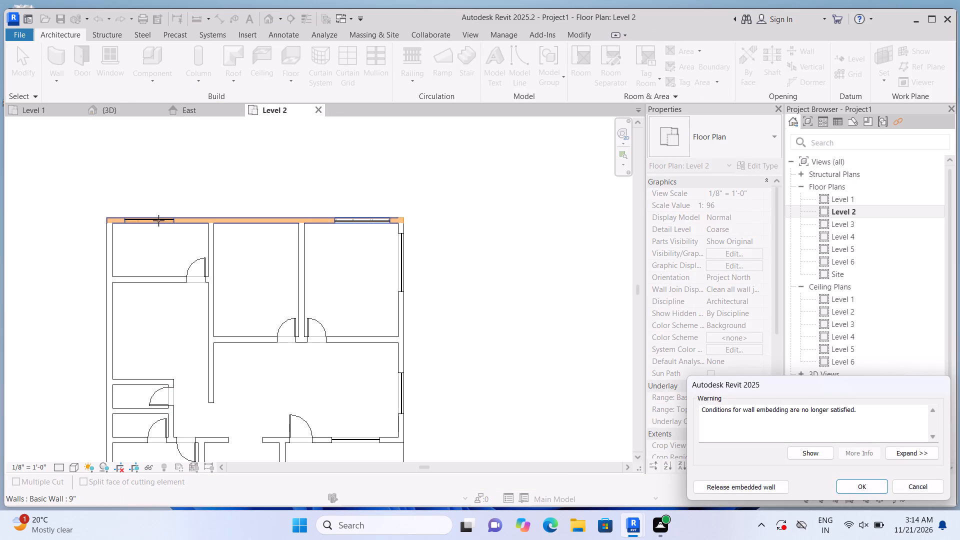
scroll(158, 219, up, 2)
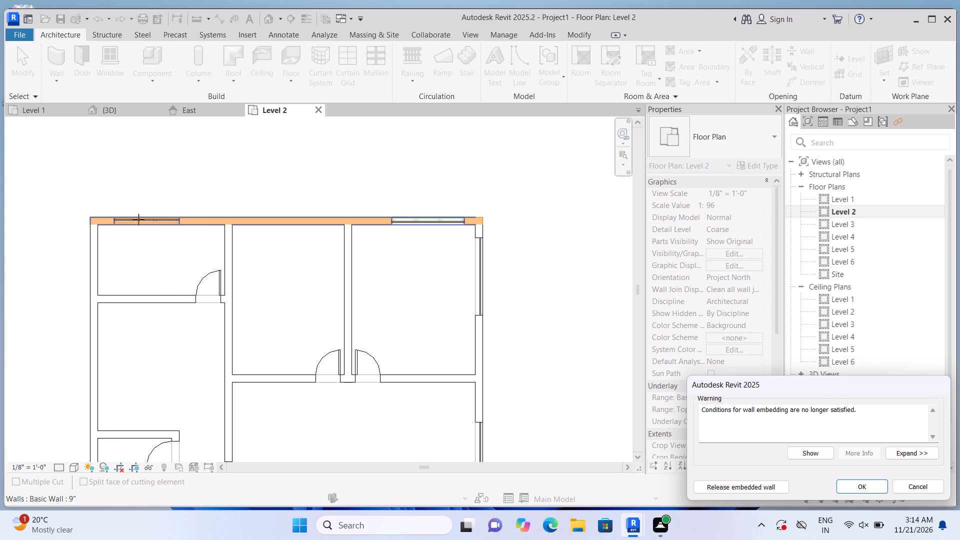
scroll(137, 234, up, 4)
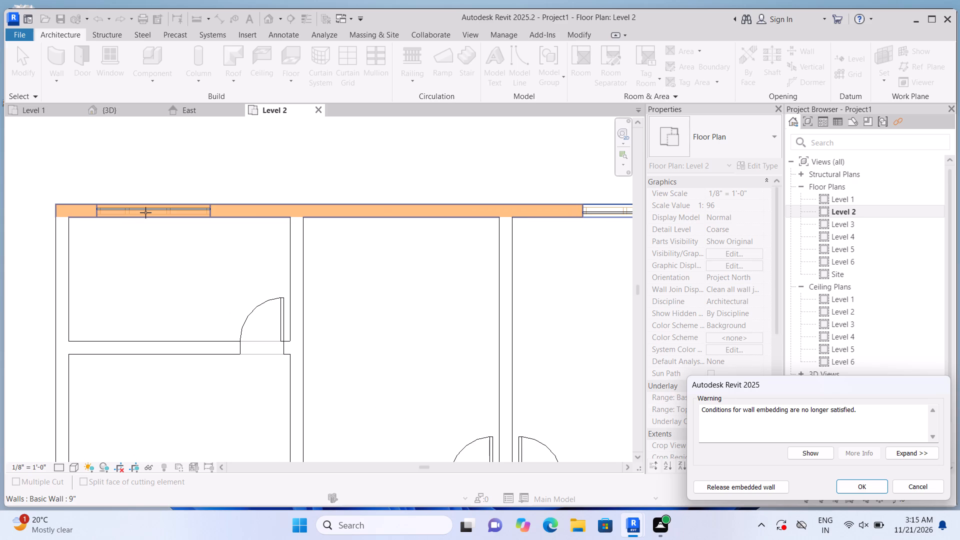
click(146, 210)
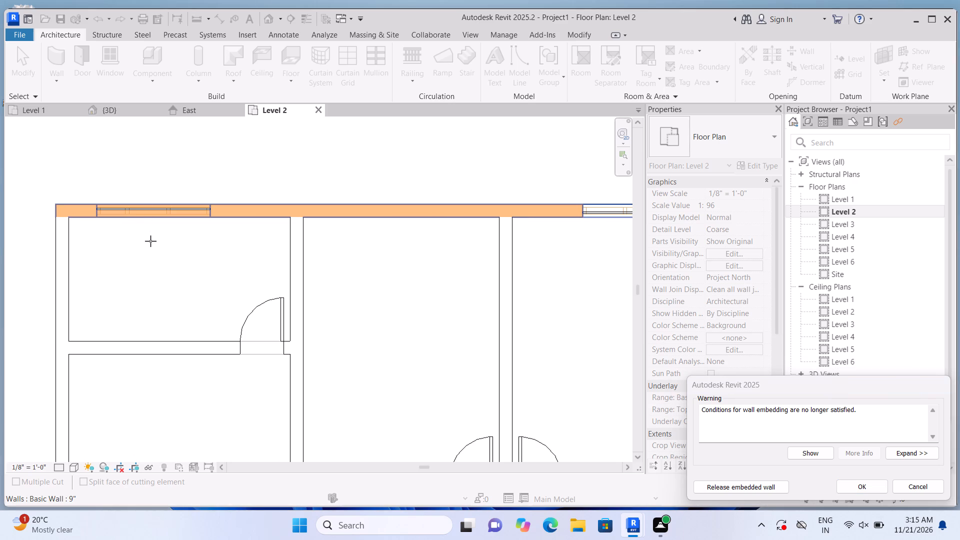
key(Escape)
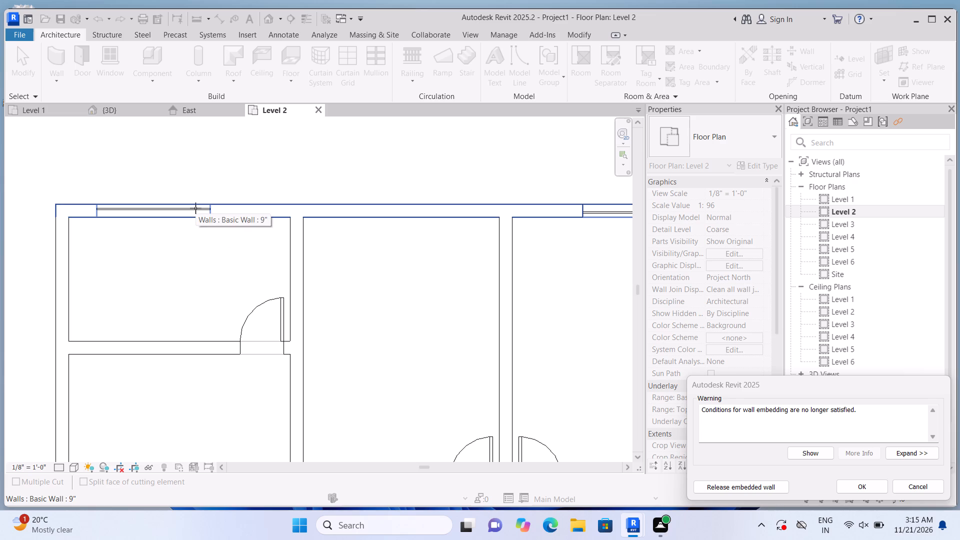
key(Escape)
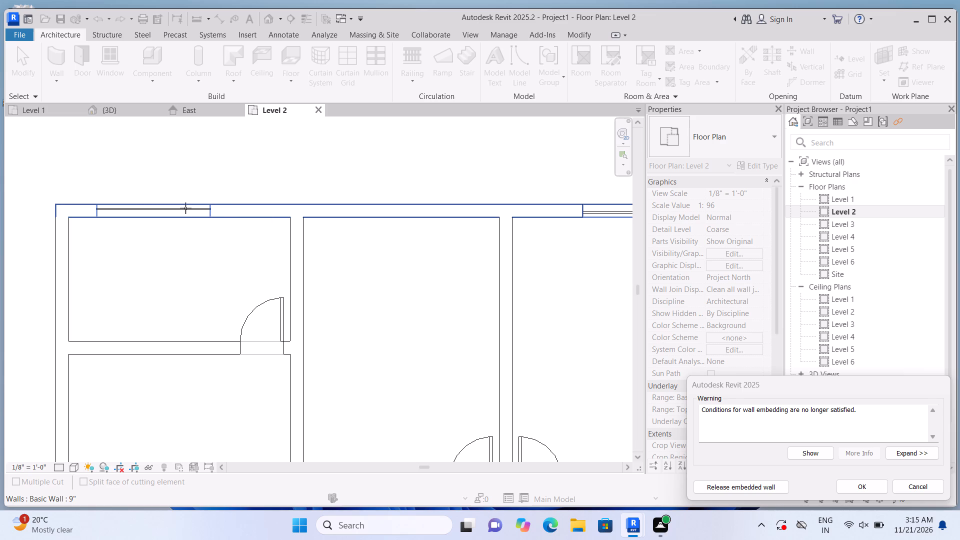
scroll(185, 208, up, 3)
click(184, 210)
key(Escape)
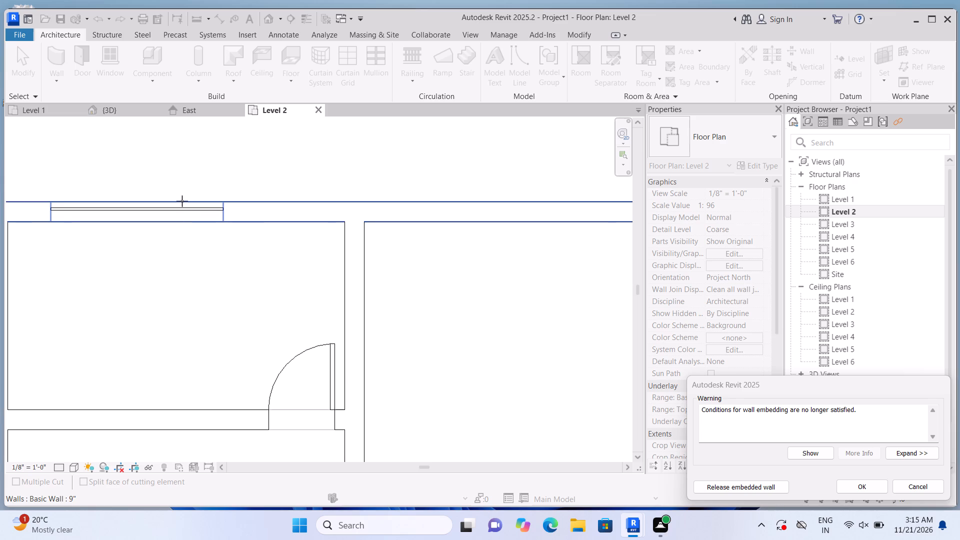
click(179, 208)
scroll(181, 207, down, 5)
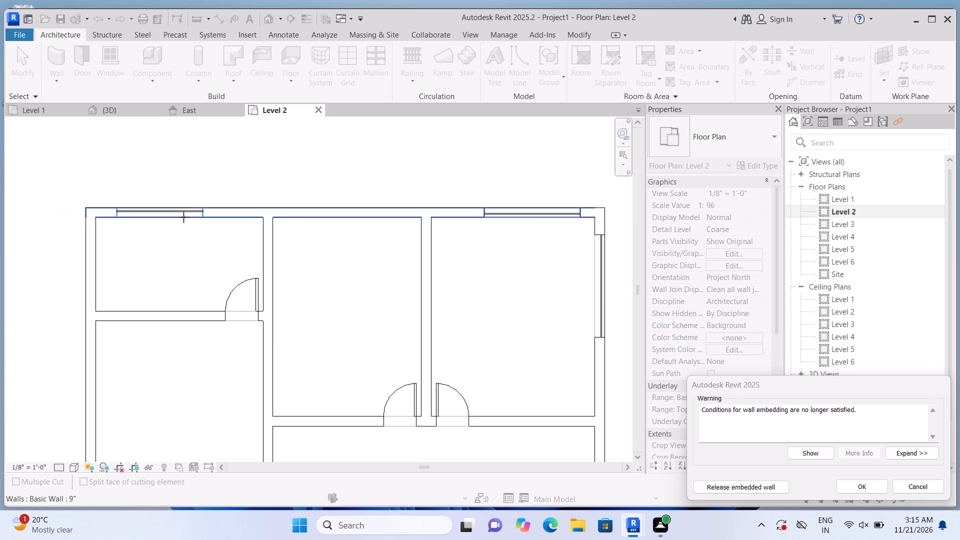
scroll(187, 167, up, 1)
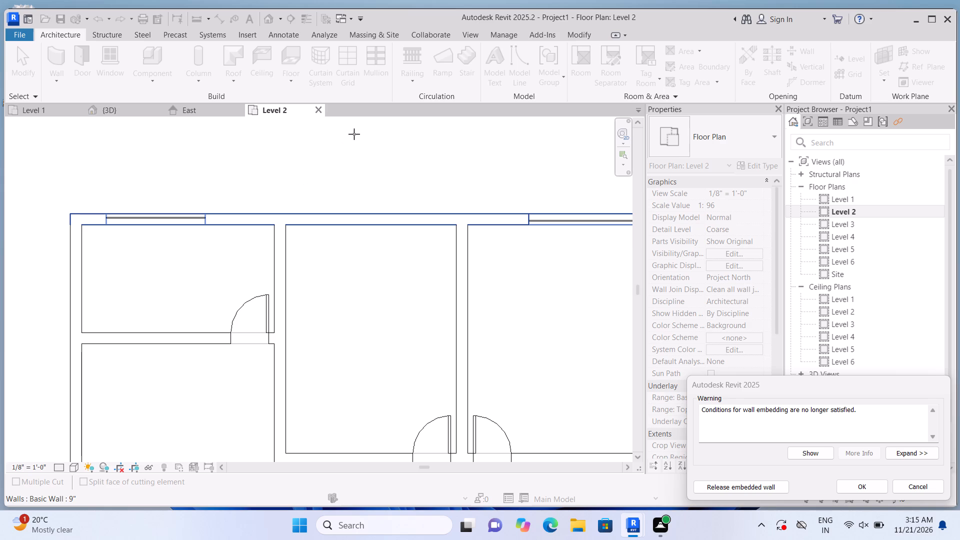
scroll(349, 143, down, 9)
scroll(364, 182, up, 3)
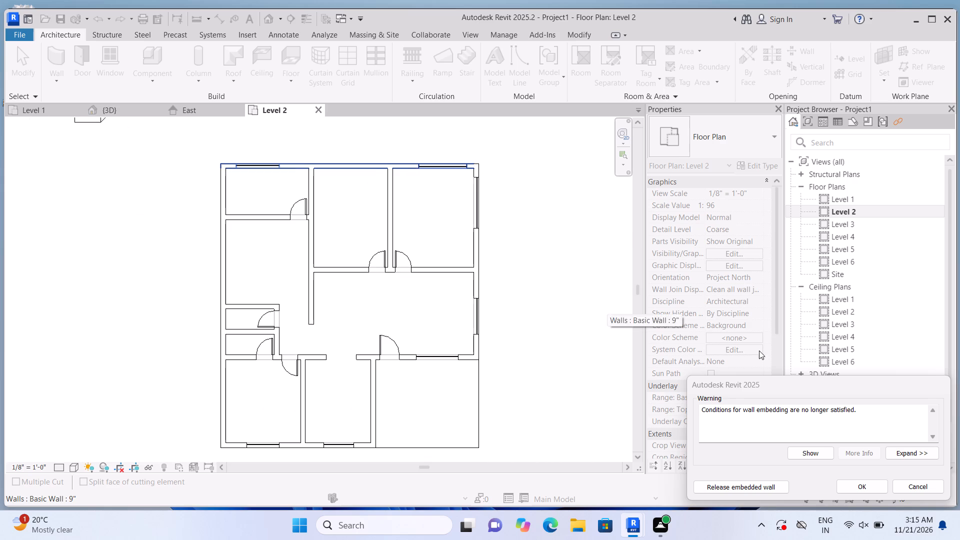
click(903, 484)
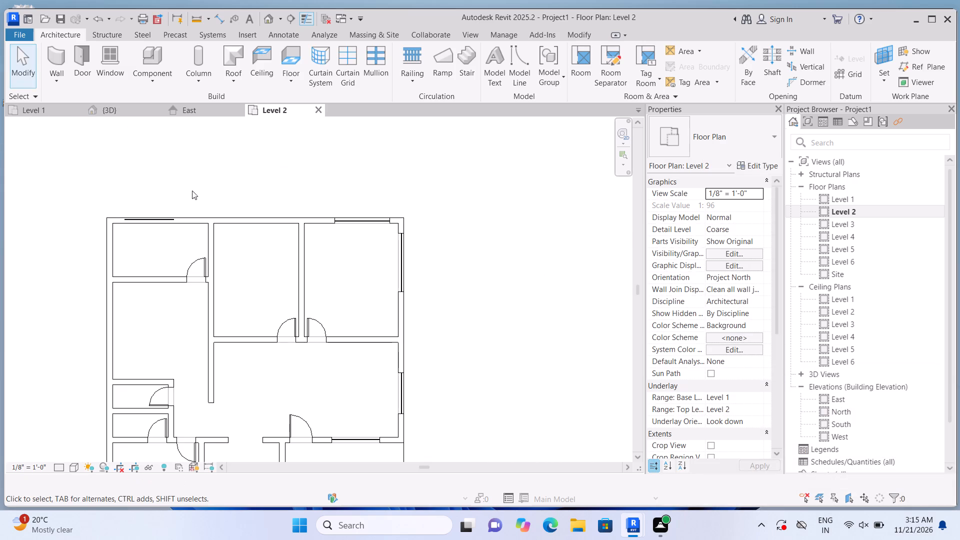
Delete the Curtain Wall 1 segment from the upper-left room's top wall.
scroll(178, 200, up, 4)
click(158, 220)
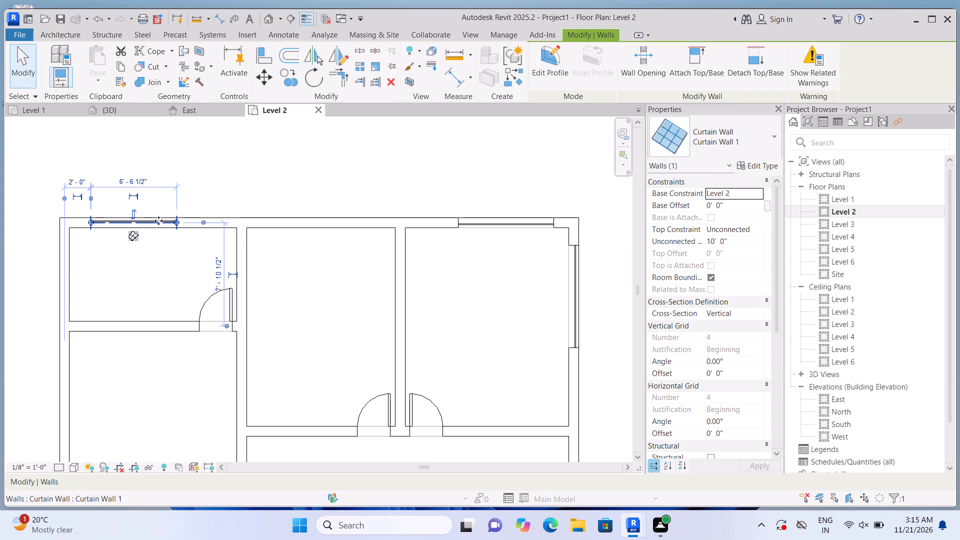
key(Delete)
Embed a 7'-6" long Curtain Wall 1 segment in the upper-left room's top wall, 2'-0" from the outer corner, cutting the host wall.
click(62, 52)
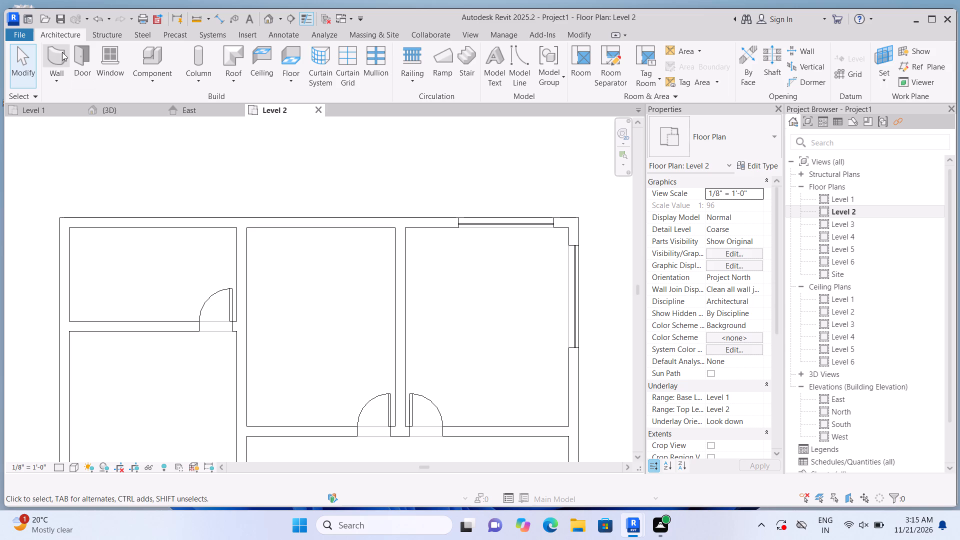
scroll(131, 143, down, 2)
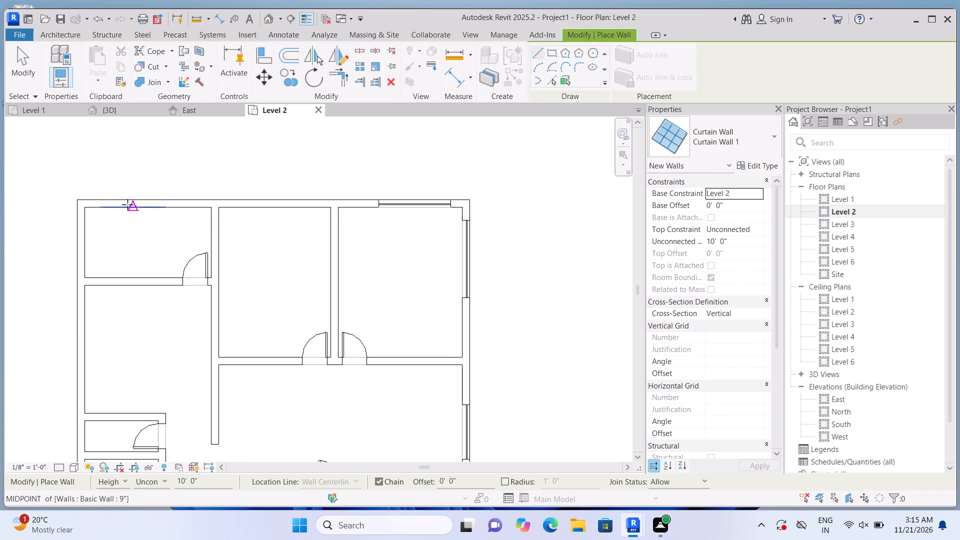
click(98, 201)
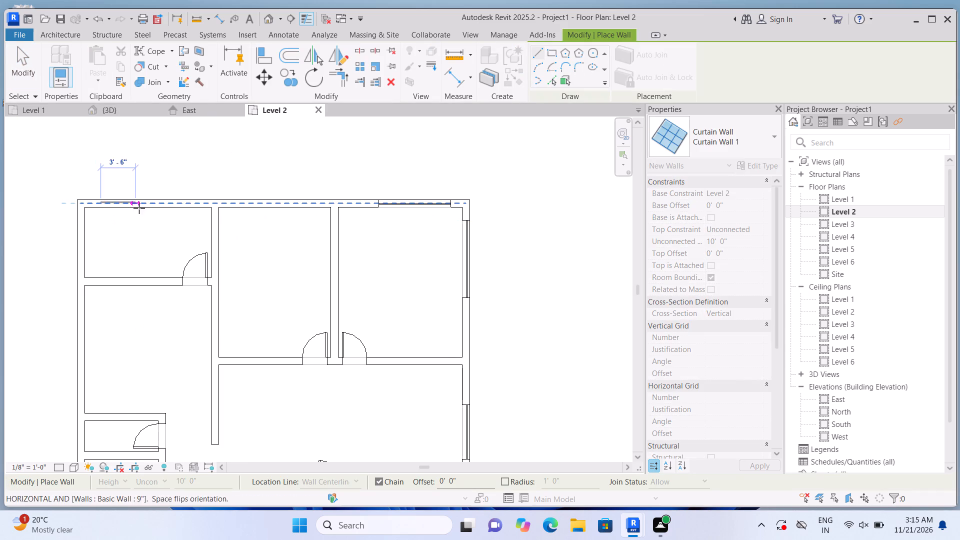
click(174, 204)
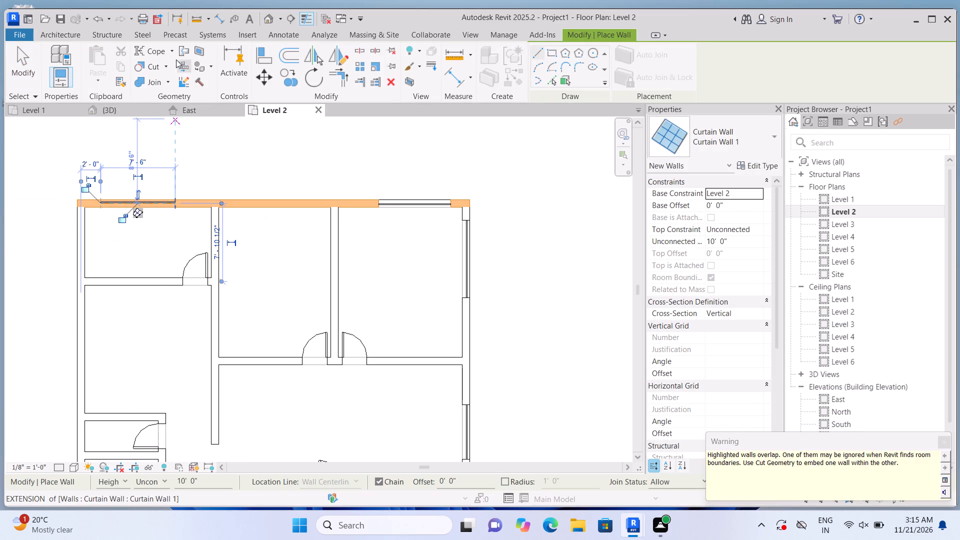
click(167, 59)
click(171, 78)
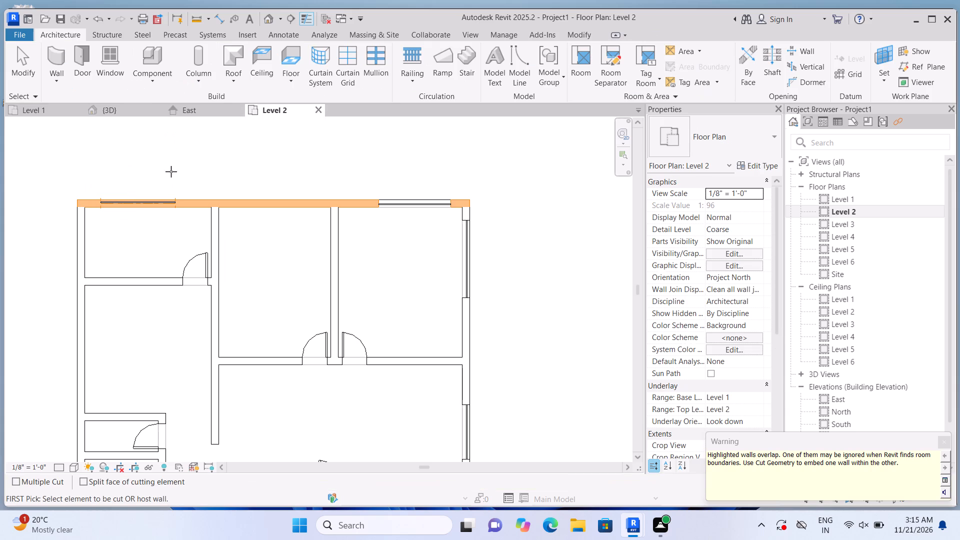
click(192, 205)
click(159, 201)
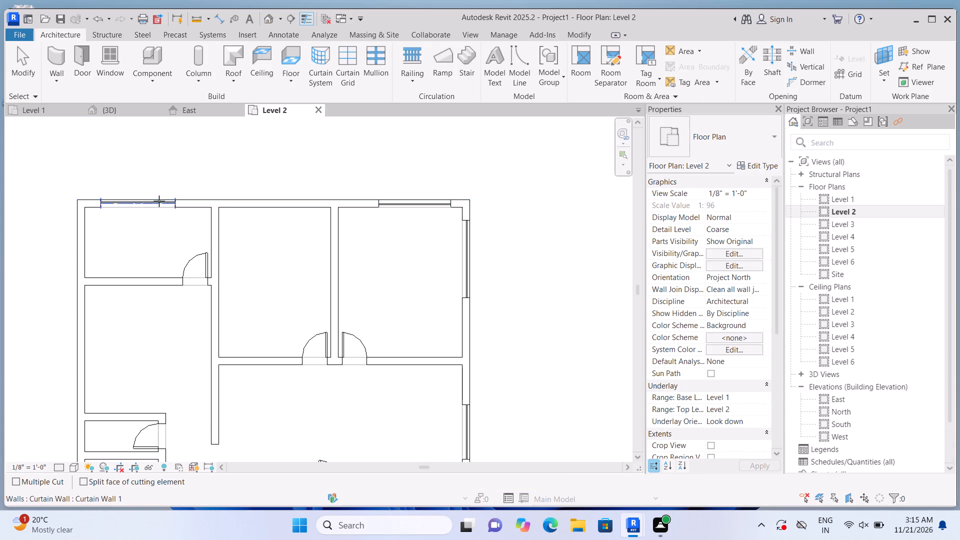
Draw a Curtain Wall 1 segment 6'-4 1/2" long in the left exterior wall, 1'-7 1/2" below the upper-left room's bottom partition.
scroll(179, 162, down, 5)
scroll(50, 128, down, 1)
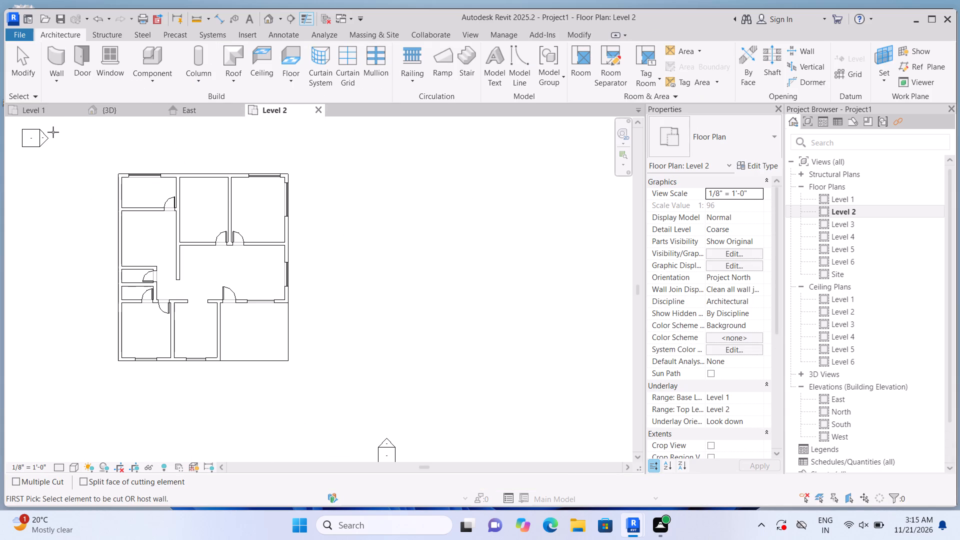
click(62, 57)
scroll(119, 208, up, 2)
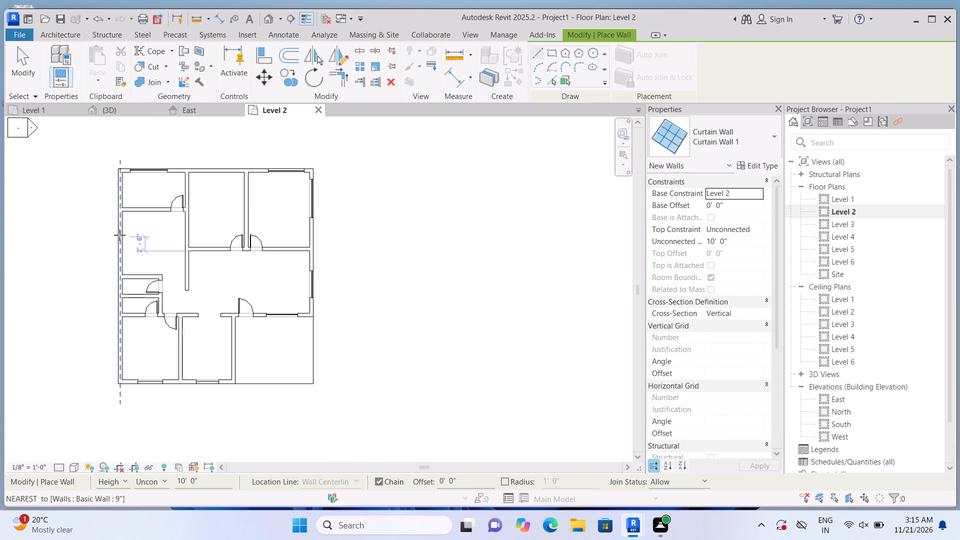
scroll(119, 227, up, 2)
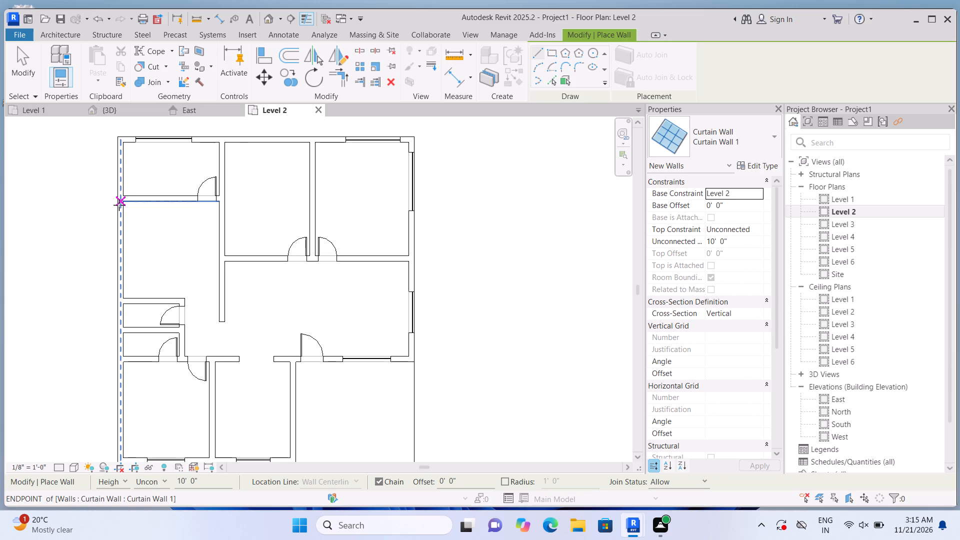
click(119, 208)
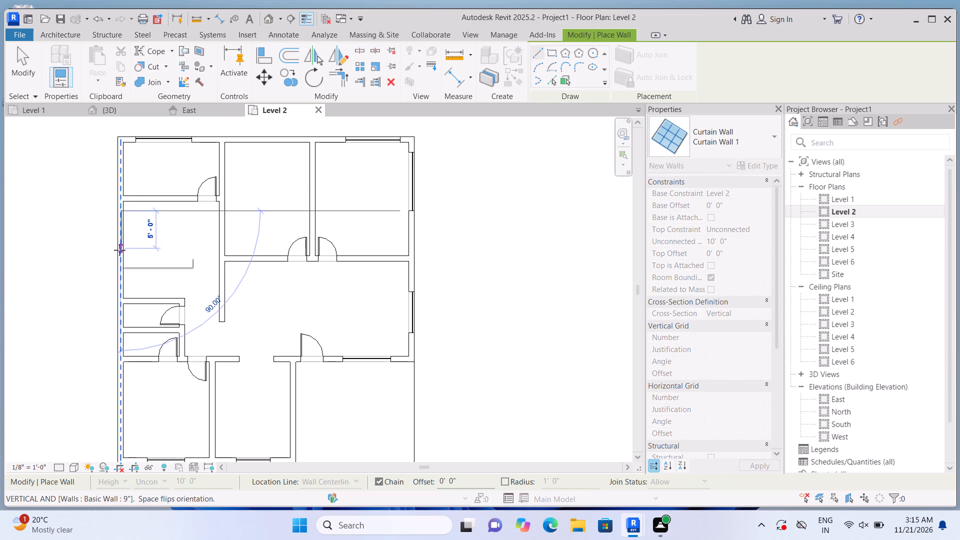
click(120, 254)
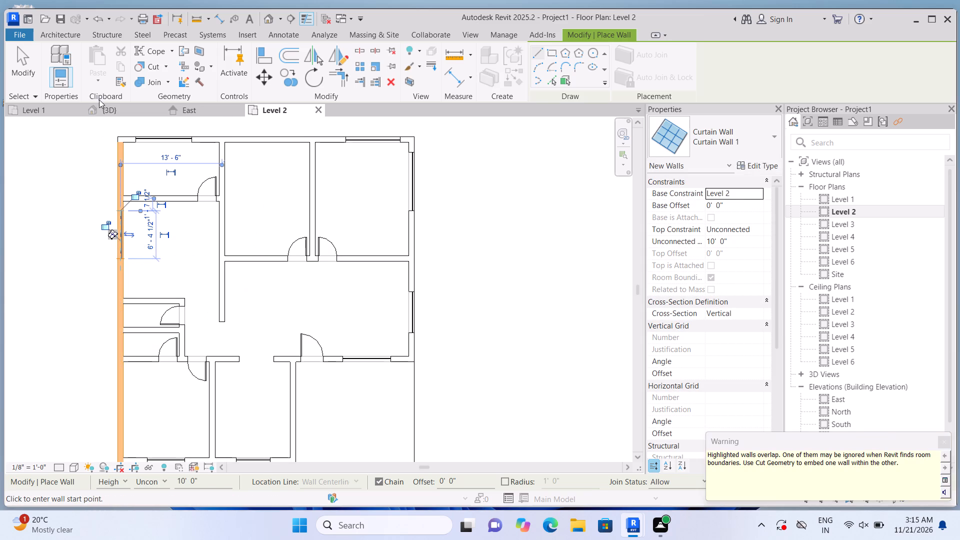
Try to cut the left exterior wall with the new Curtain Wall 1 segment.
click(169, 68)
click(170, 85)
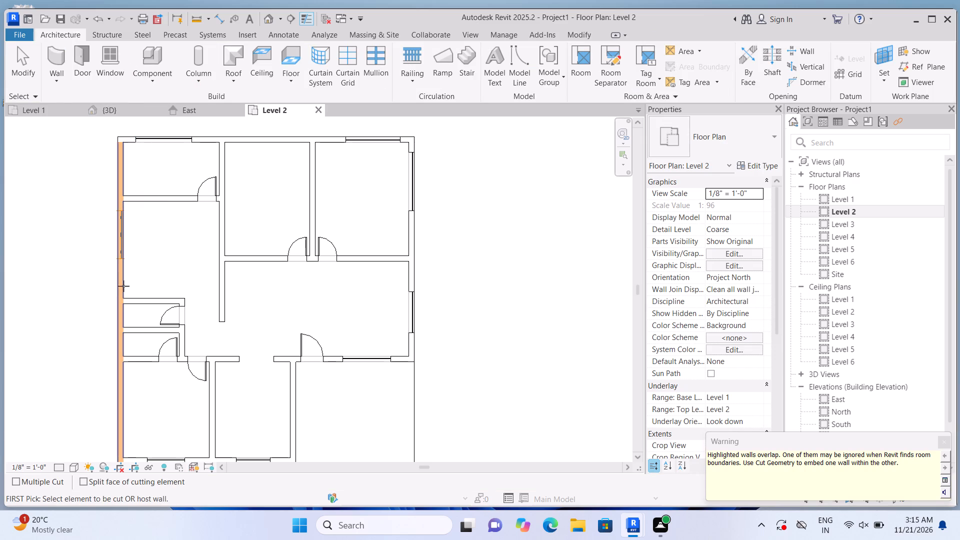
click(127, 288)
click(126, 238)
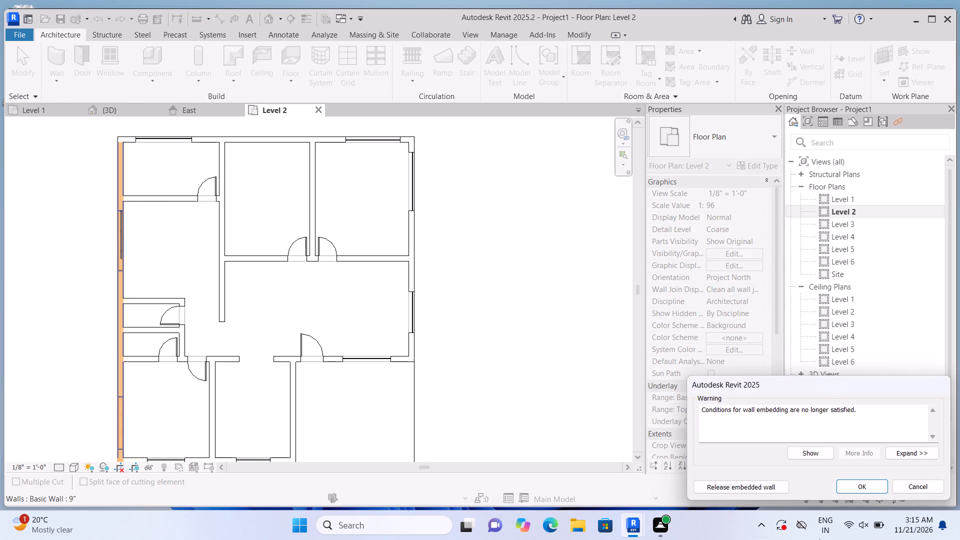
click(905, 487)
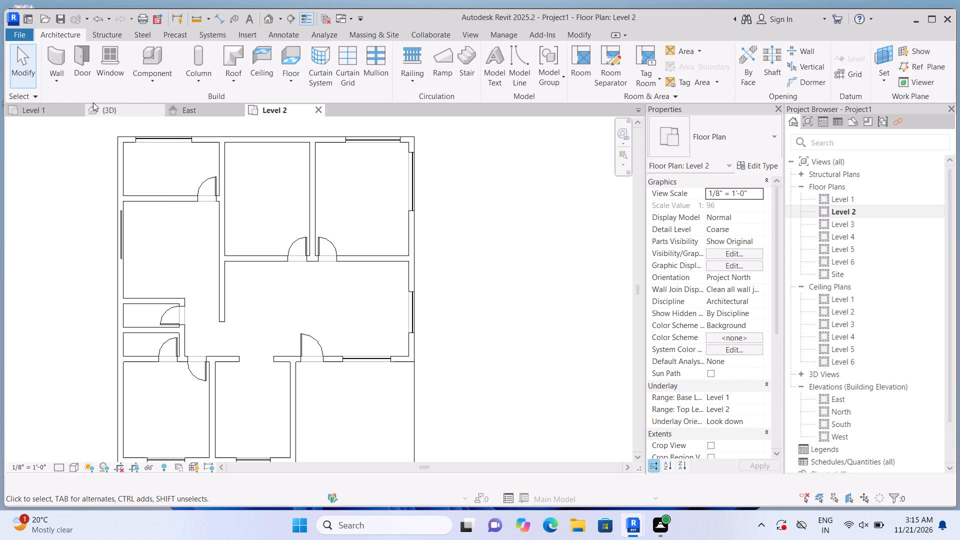
Cut the left exterior wall with the Curtain Wall 1 segment in the room below the upper-left room.
click(509, 80)
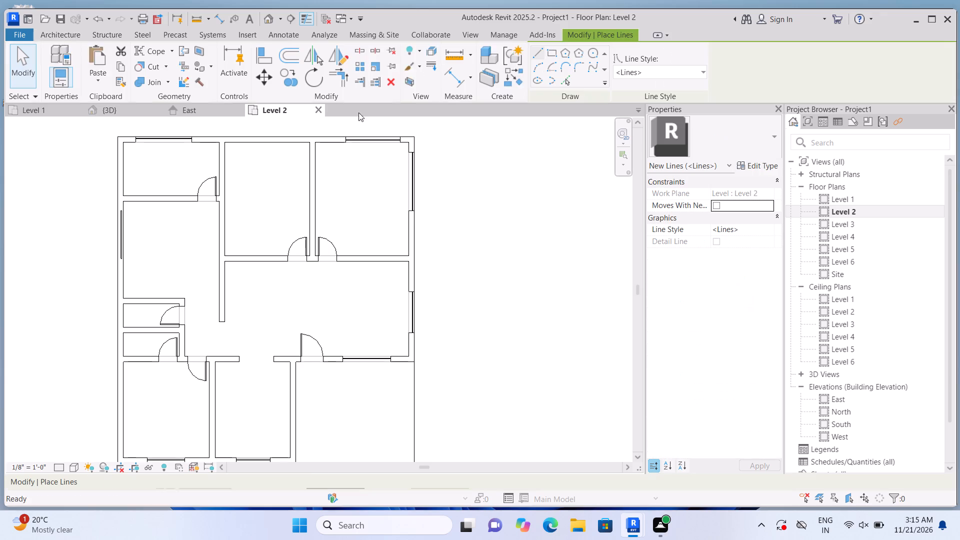
click(166, 65)
click(163, 85)
scroll(94, 203, up, 1)
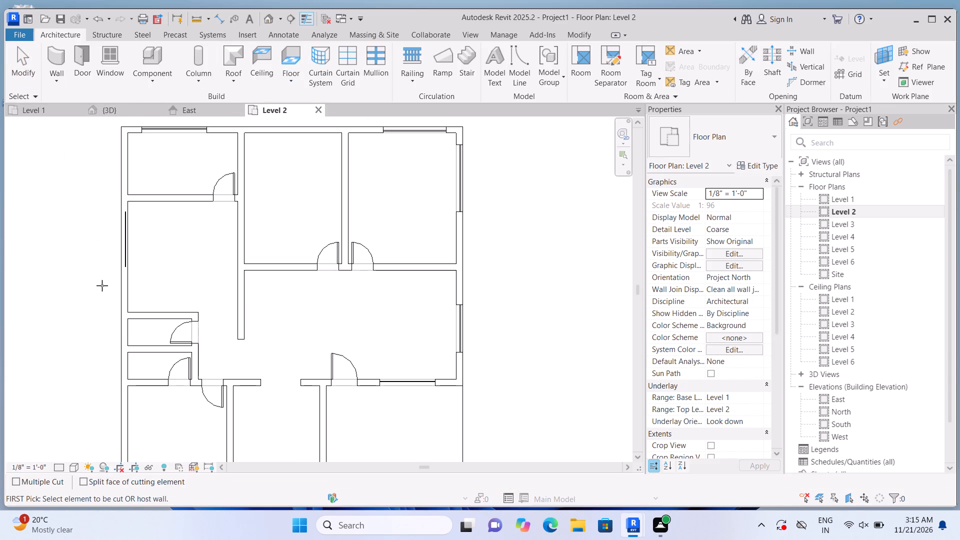
click(123, 294)
click(130, 247)
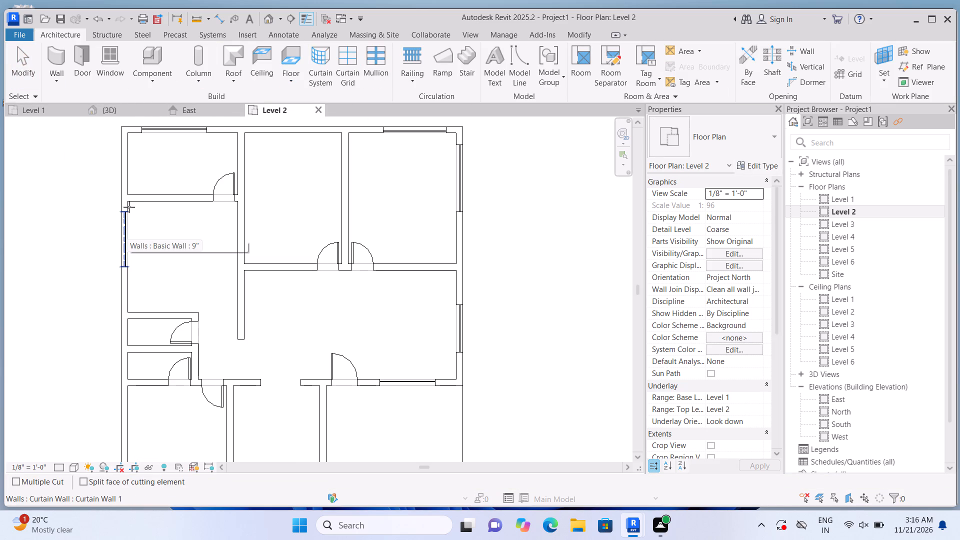
scroll(129, 207, down, 3)
scroll(125, 239, up, 4)
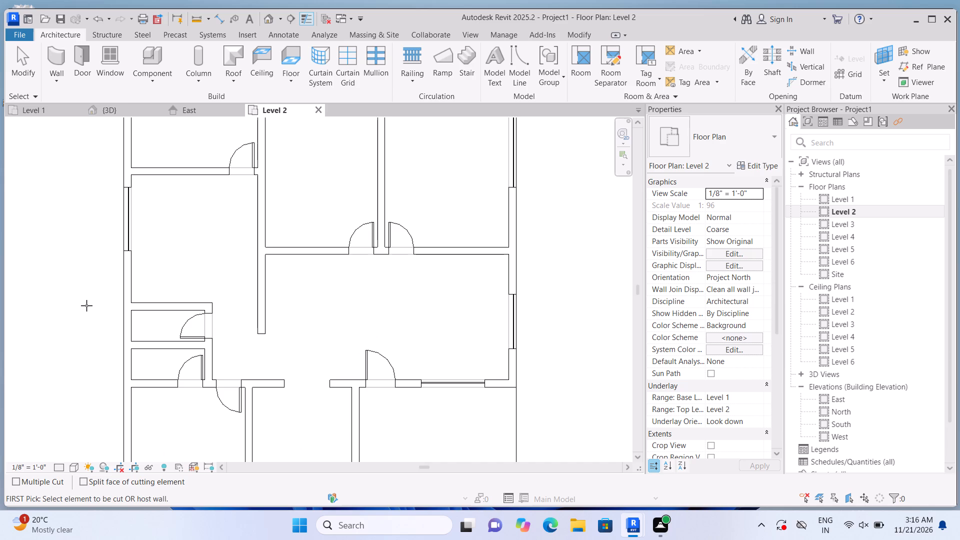
scroll(87, 292, down, 8)
scroll(98, 367, up, 3)
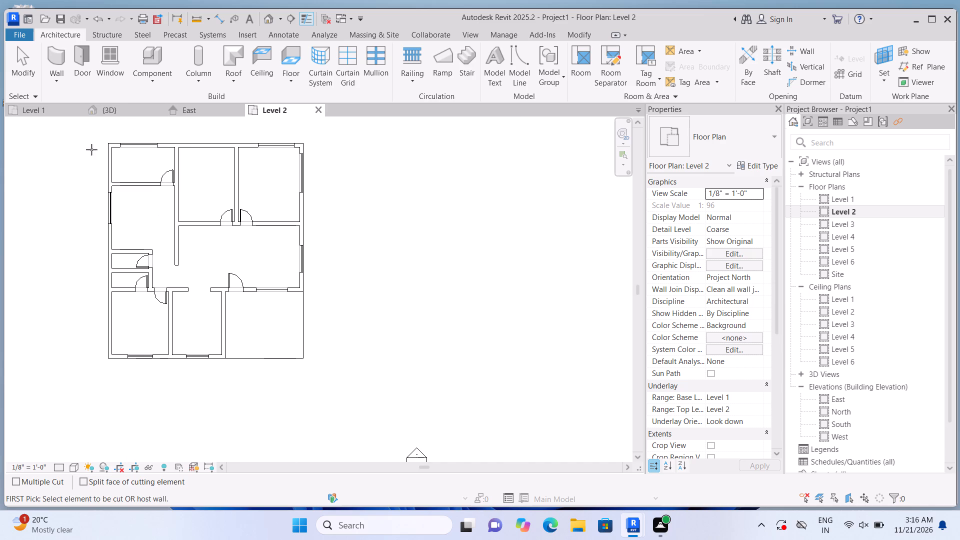
Embed a 4'-6" long Curtain Wall 1 segment in the bottom-left room's left exterior wall, 1'-6" from the bottom corner, cutting the host wall.
click(65, 49)
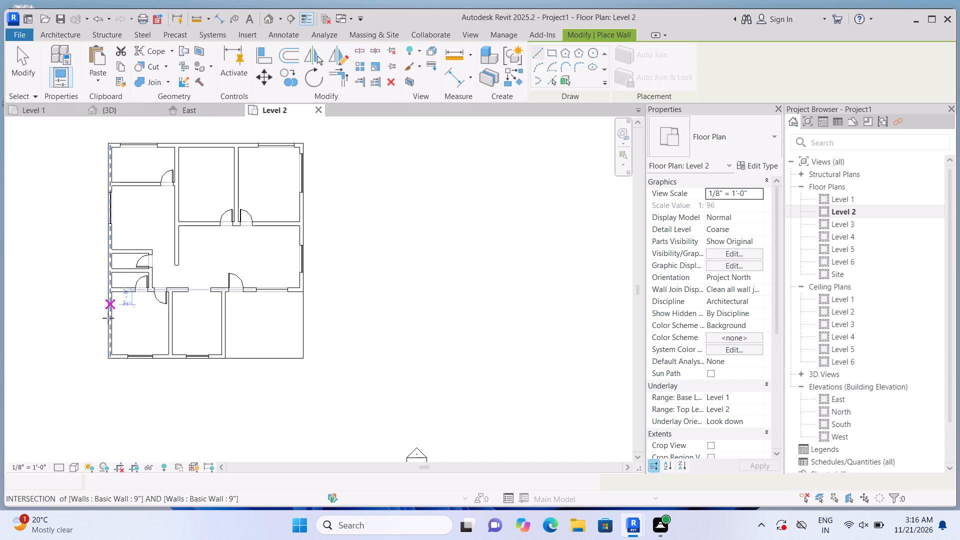
scroll(105, 362, up, 6)
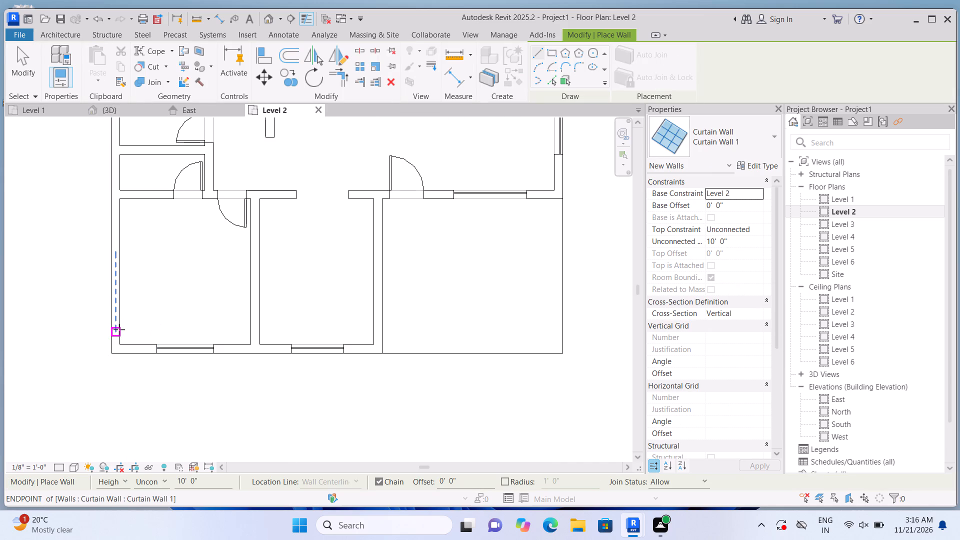
click(119, 333)
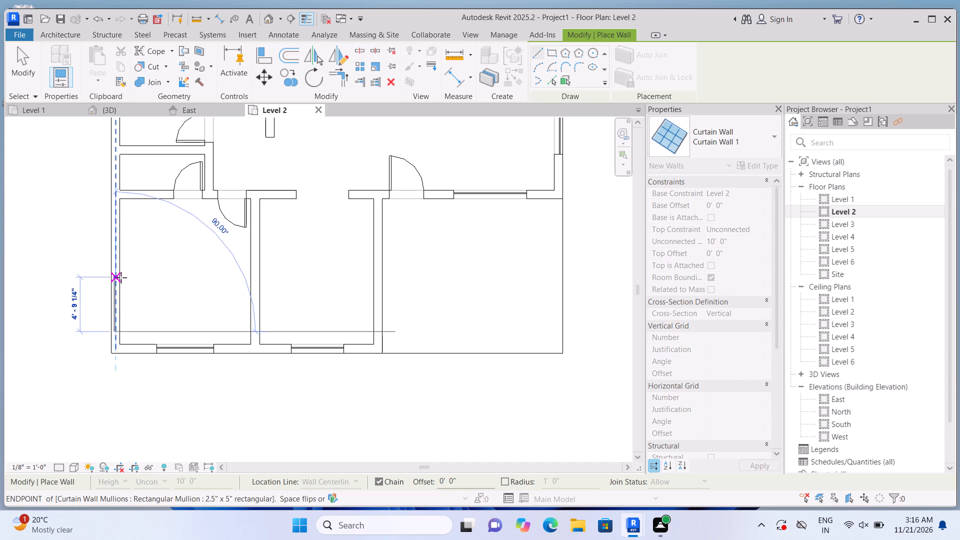
click(118, 280)
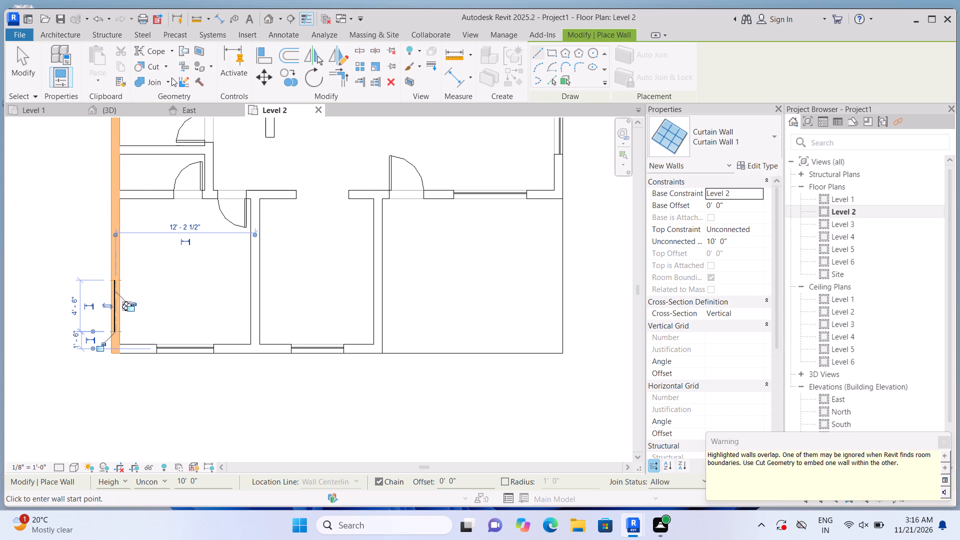
click(166, 65)
click(168, 90)
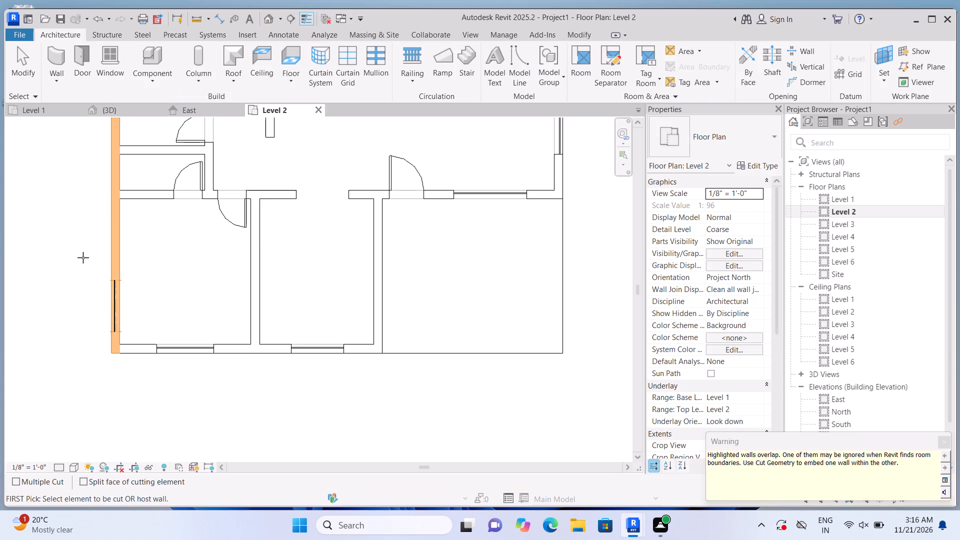
click(117, 248)
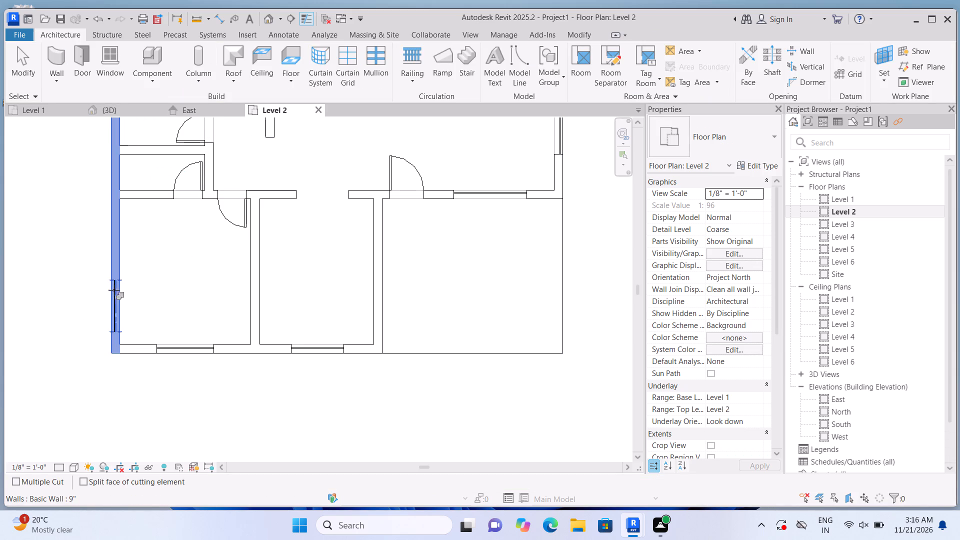
click(112, 294)
scroll(107, 291, down, 6)
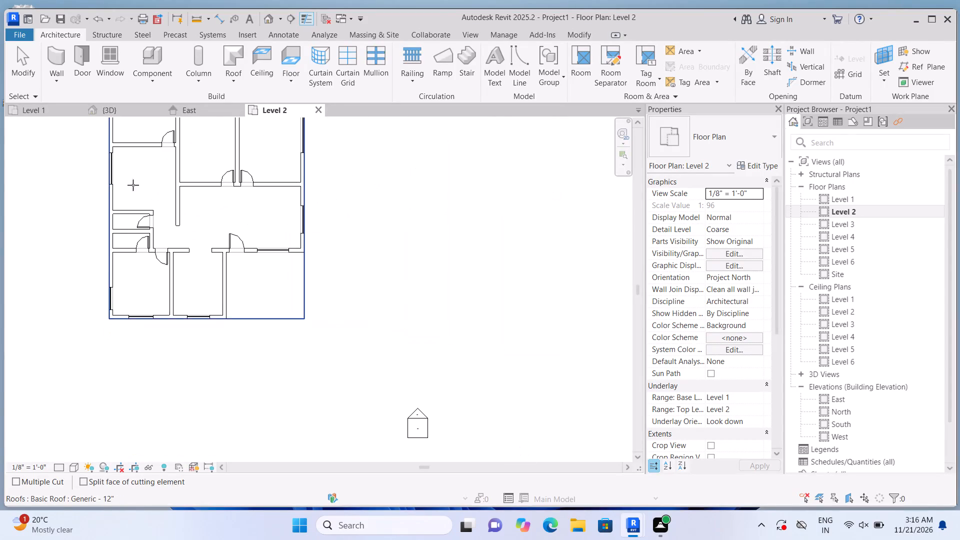
Check the windows in the 3D view, and delete the Curtain Wall 1 segment from the upper-right room's right exterior wall on Level 2.
click(271, 19)
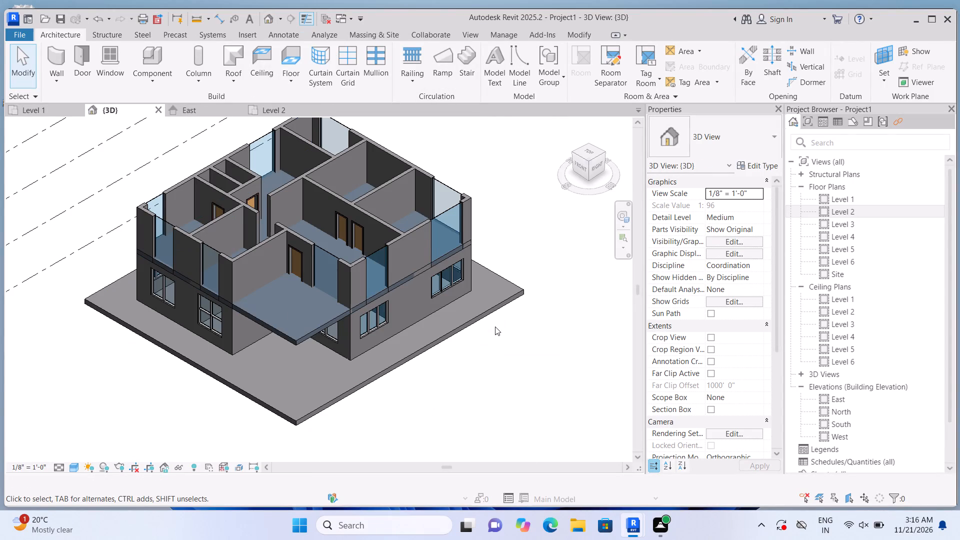
scroll(490, 315, up, 7)
scroll(478, 315, down, 4)
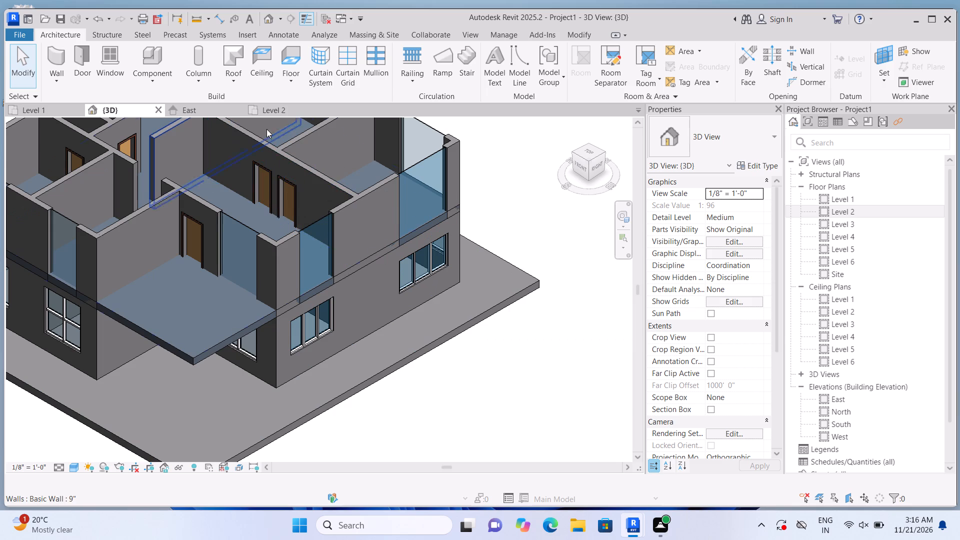
double_click(825, 207)
scroll(462, 285, down, 4)
scroll(437, 239, up, 2)
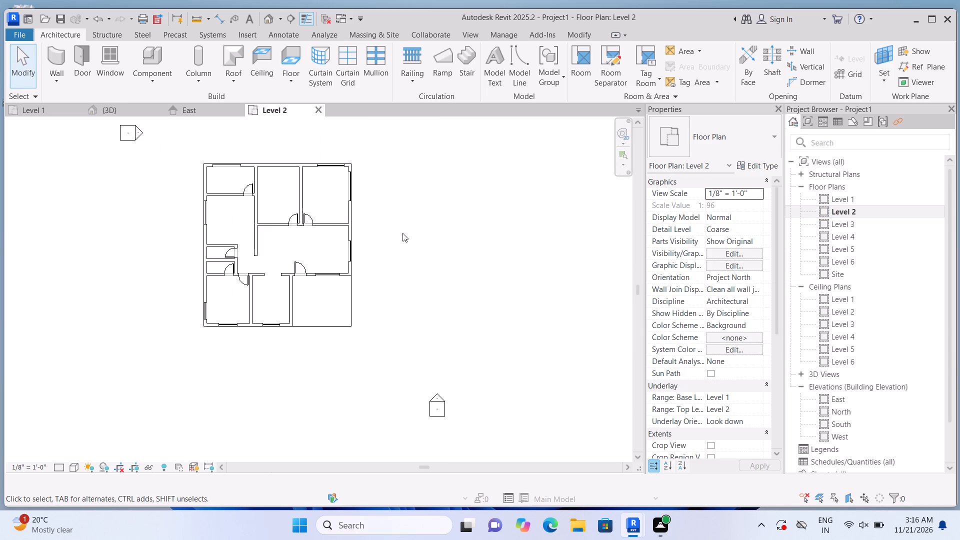
scroll(402, 233, up, 3)
click(339, 168)
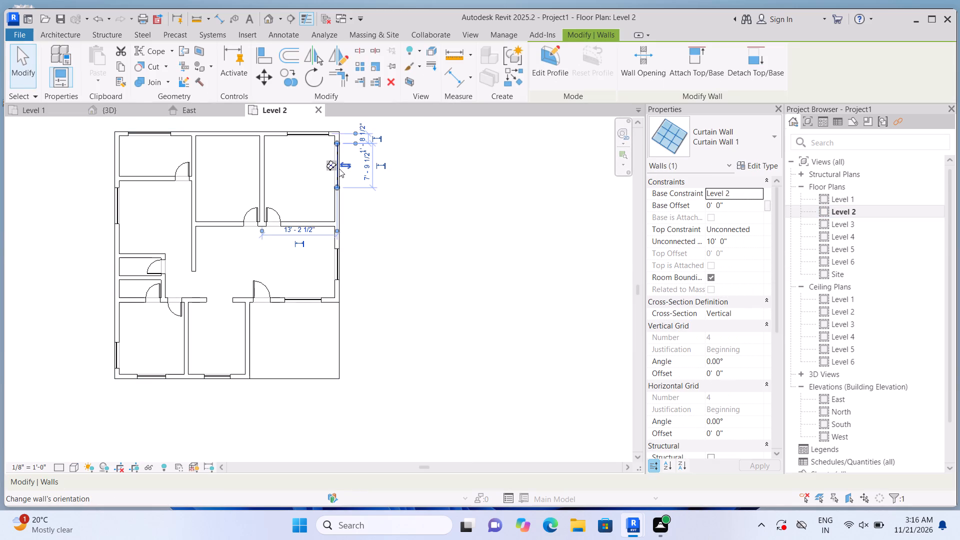
key(Delete)
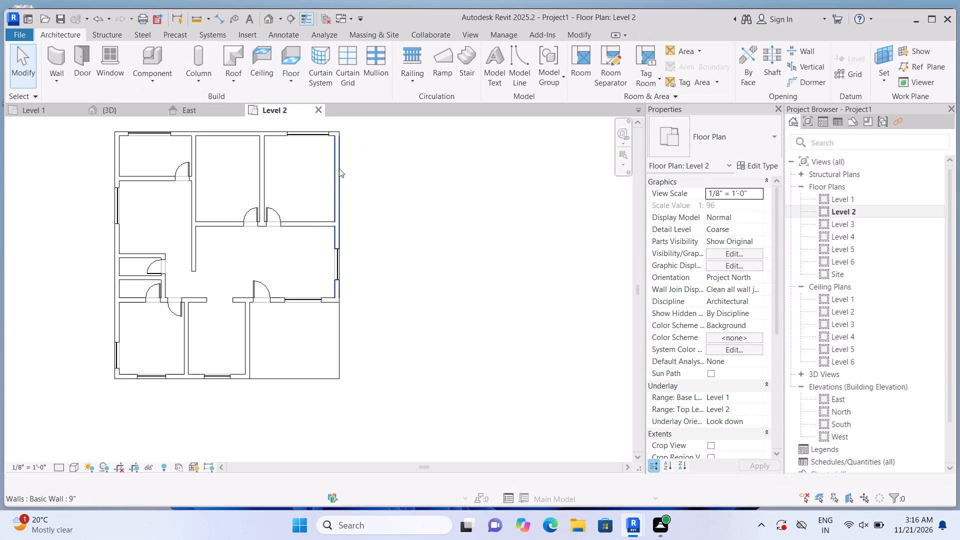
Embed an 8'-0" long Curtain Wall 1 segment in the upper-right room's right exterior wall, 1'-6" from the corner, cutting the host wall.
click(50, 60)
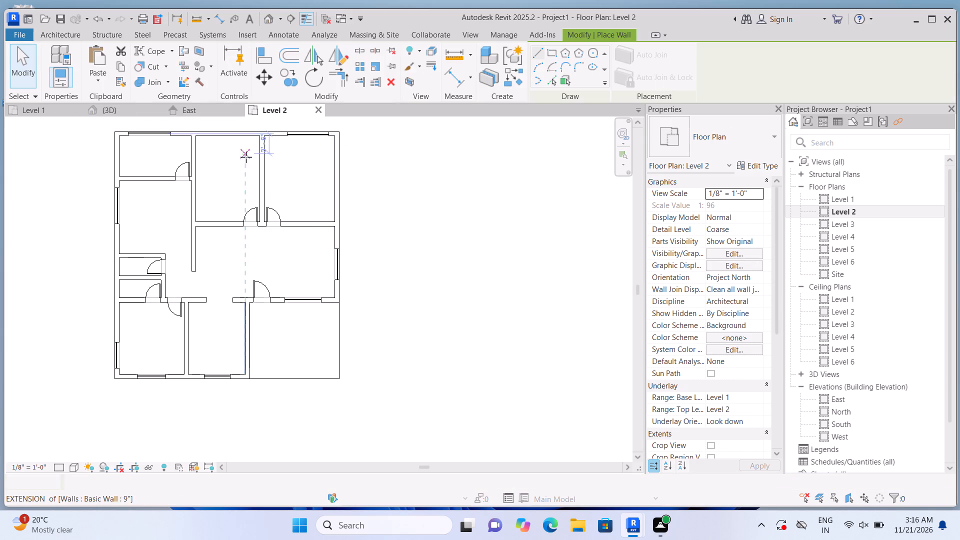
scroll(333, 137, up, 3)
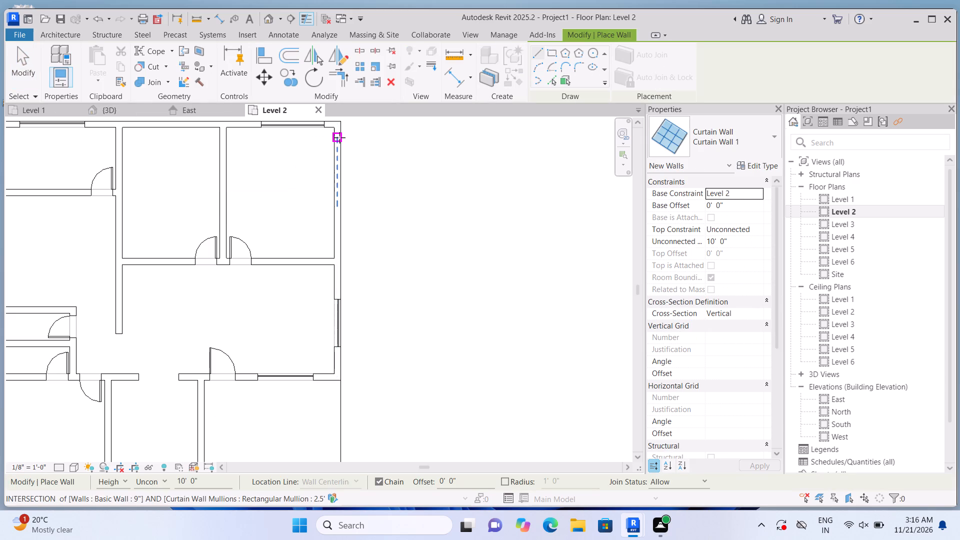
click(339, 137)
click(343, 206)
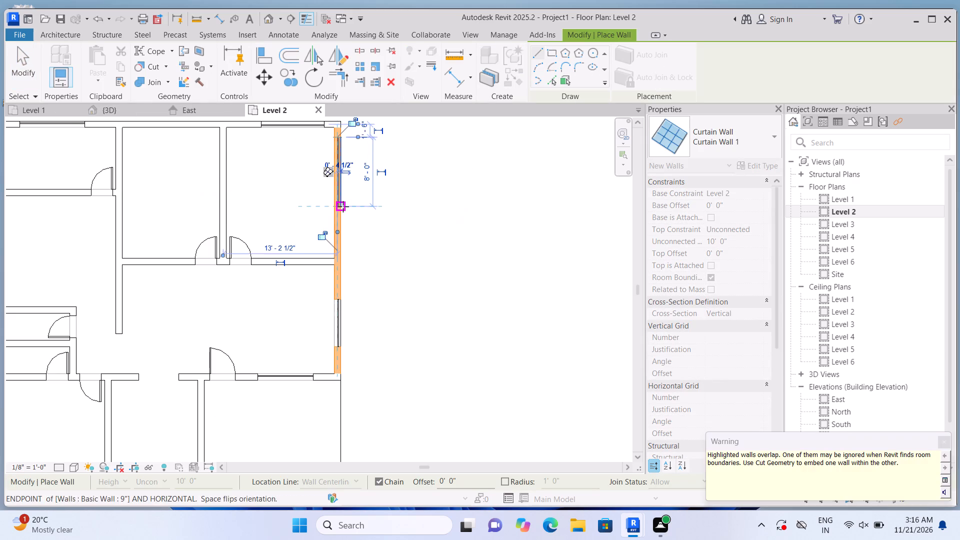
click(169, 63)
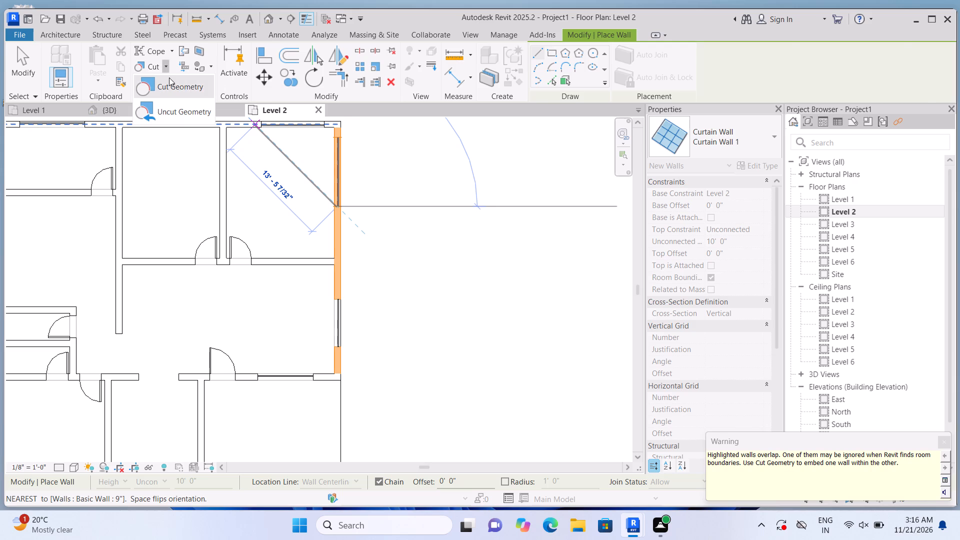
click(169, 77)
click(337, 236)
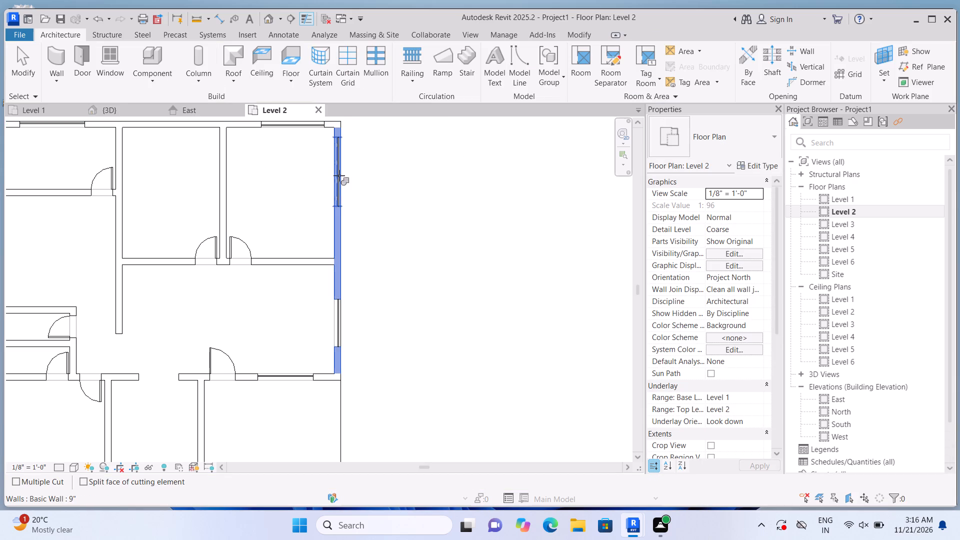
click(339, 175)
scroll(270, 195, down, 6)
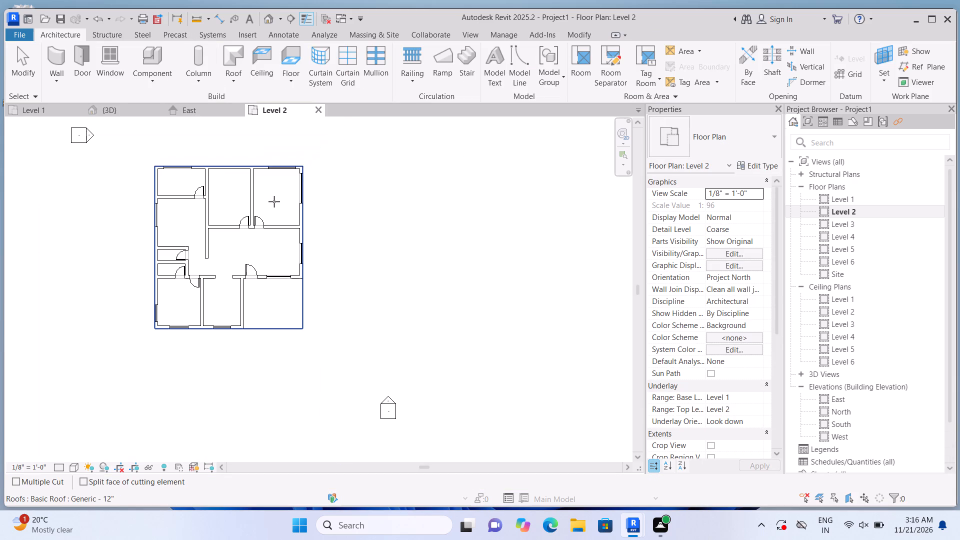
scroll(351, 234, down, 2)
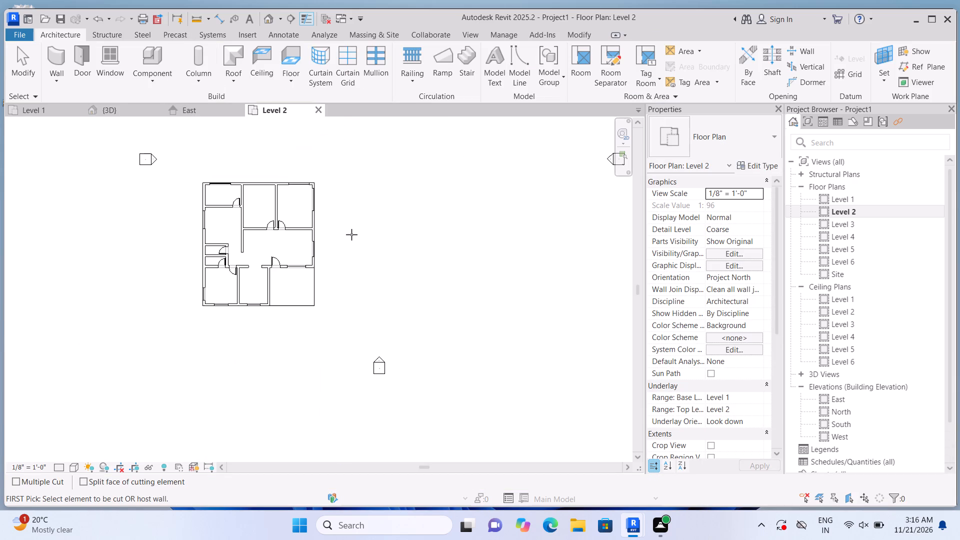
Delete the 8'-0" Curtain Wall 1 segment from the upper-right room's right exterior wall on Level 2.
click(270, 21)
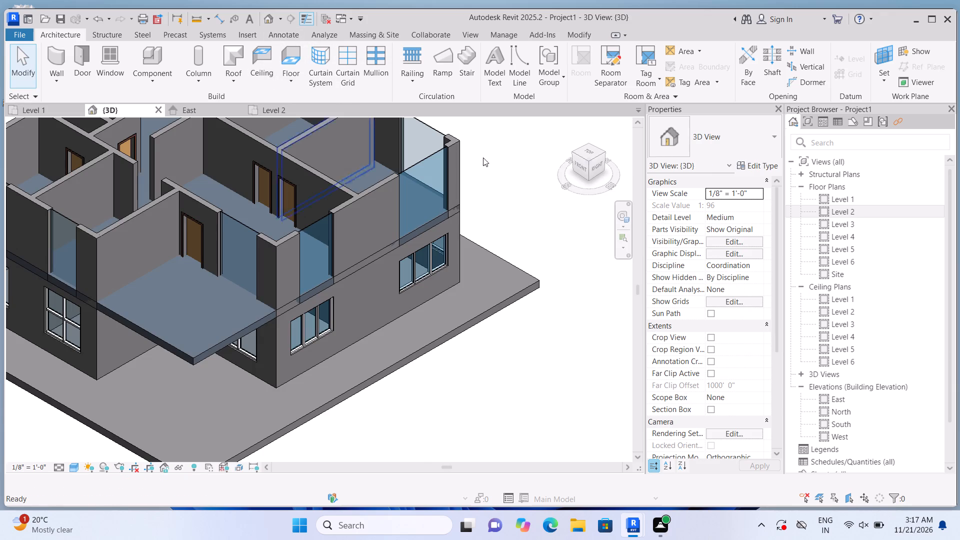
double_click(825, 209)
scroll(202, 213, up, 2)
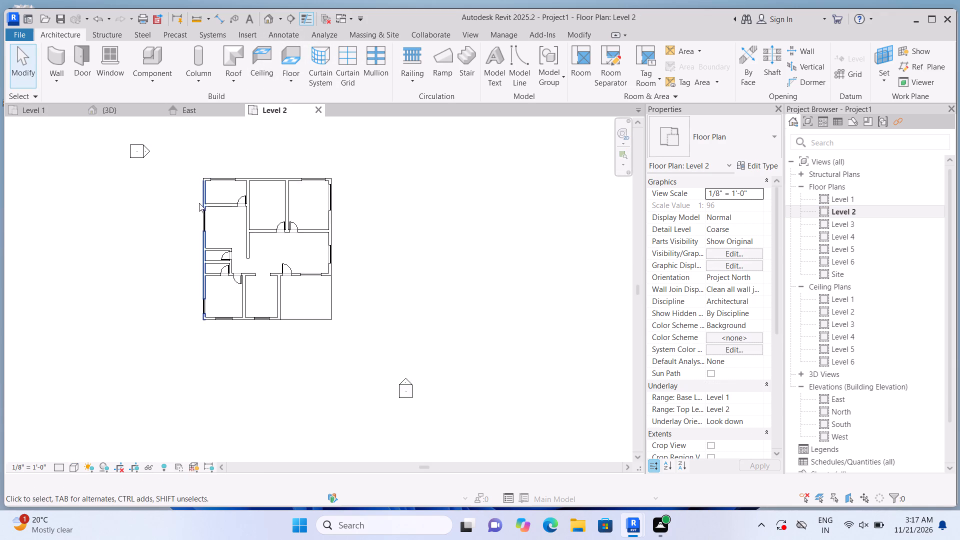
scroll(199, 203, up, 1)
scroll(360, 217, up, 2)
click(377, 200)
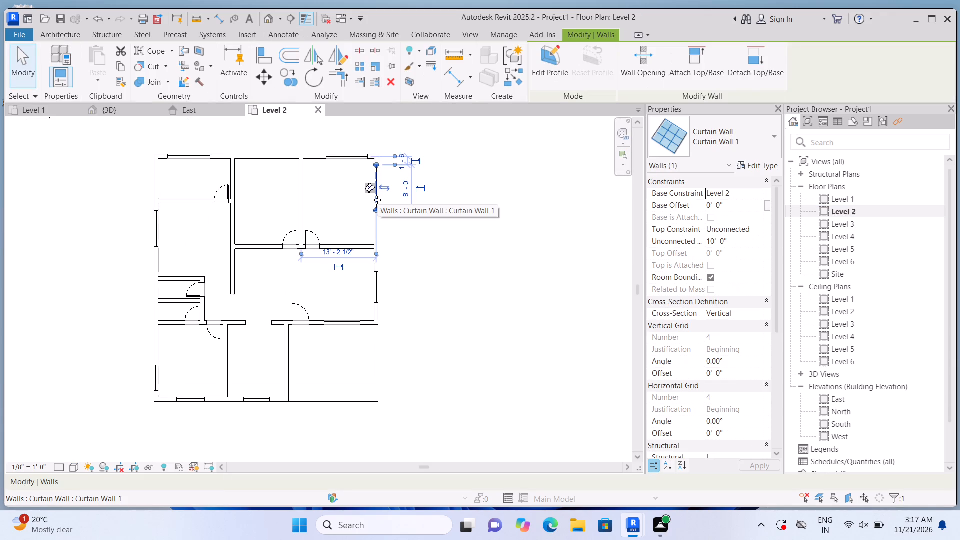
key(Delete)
Embed a 7'-0" long Curtain Wall 1 segment in the upper-right room's right exterior wall, 1'-6" from the corner, cutting the host wall.
click(52, 62)
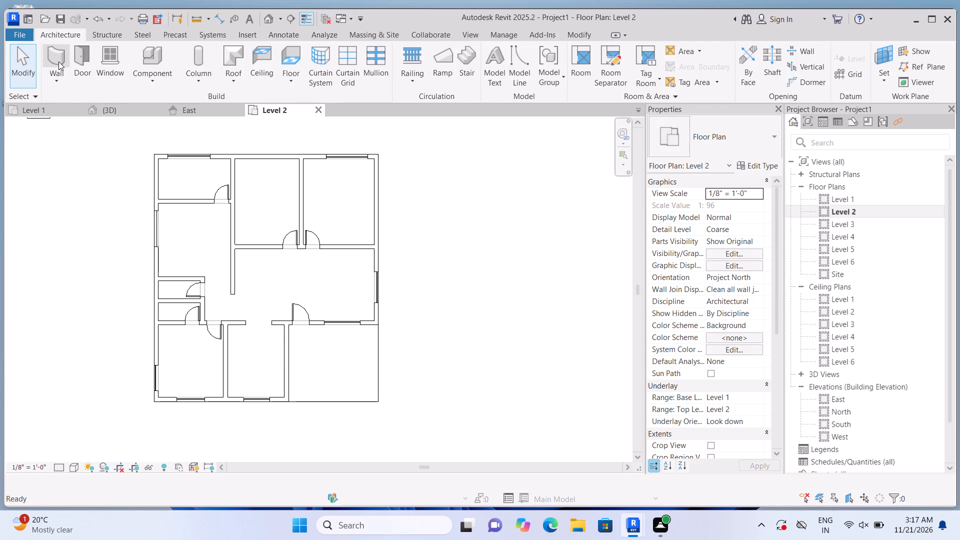
scroll(460, 202, up, 3)
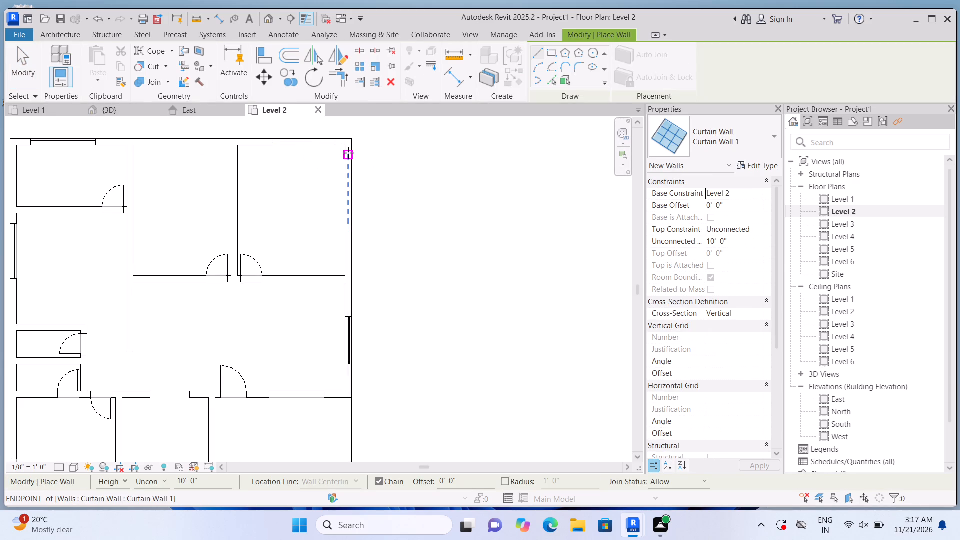
click(348, 153)
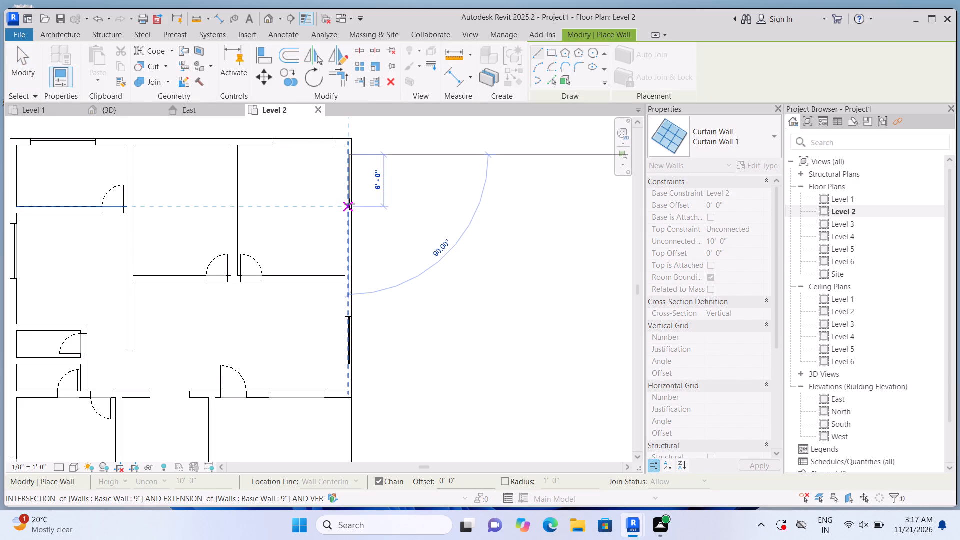
click(349, 215)
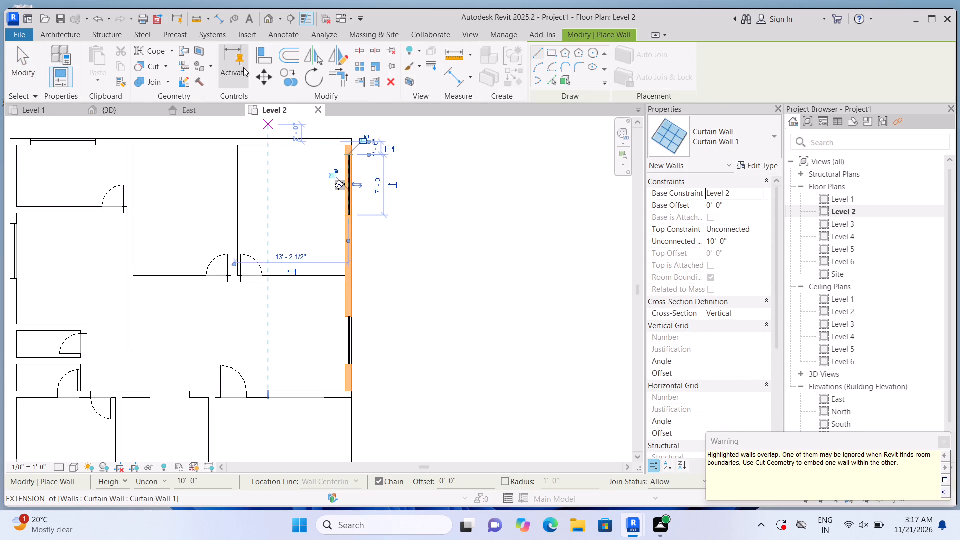
click(168, 66)
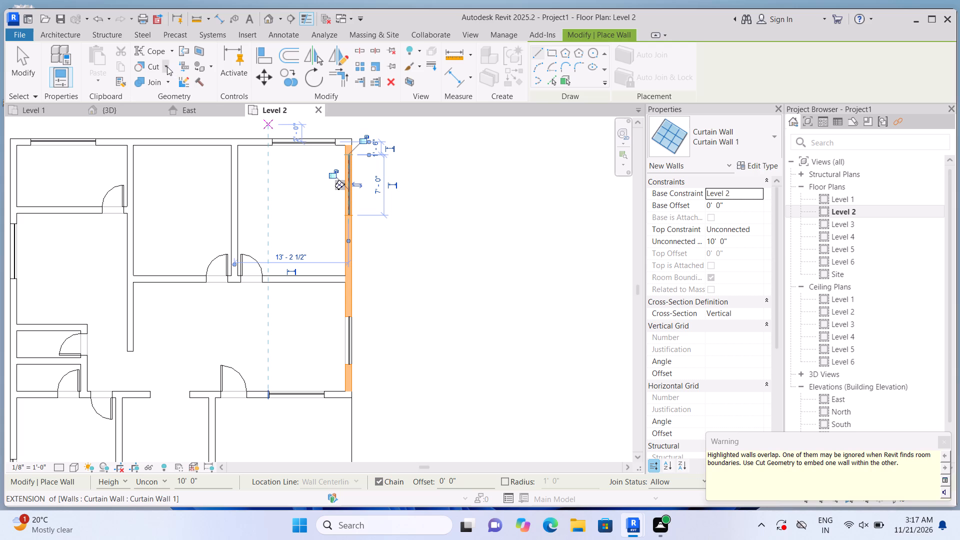
click(164, 77)
click(350, 239)
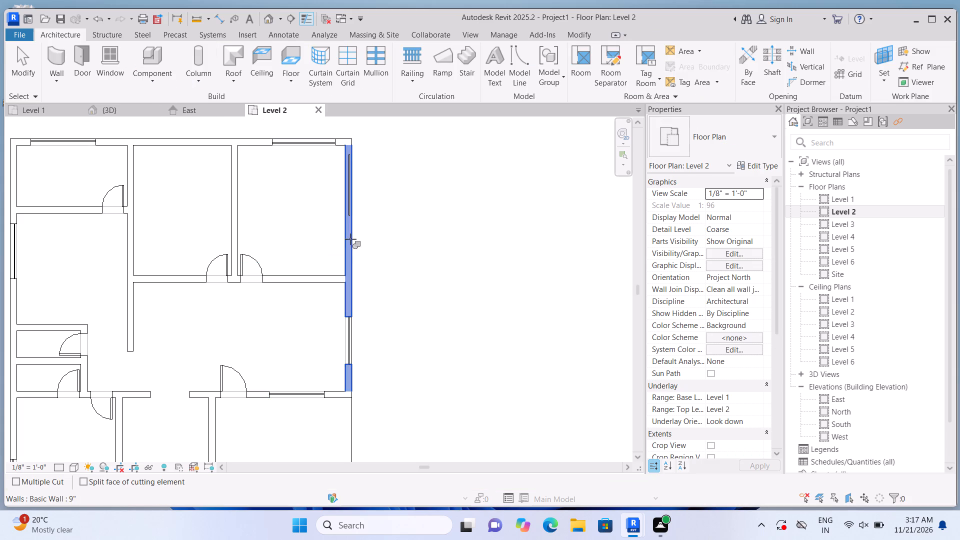
click(351, 185)
scroll(357, 192, down, 6)
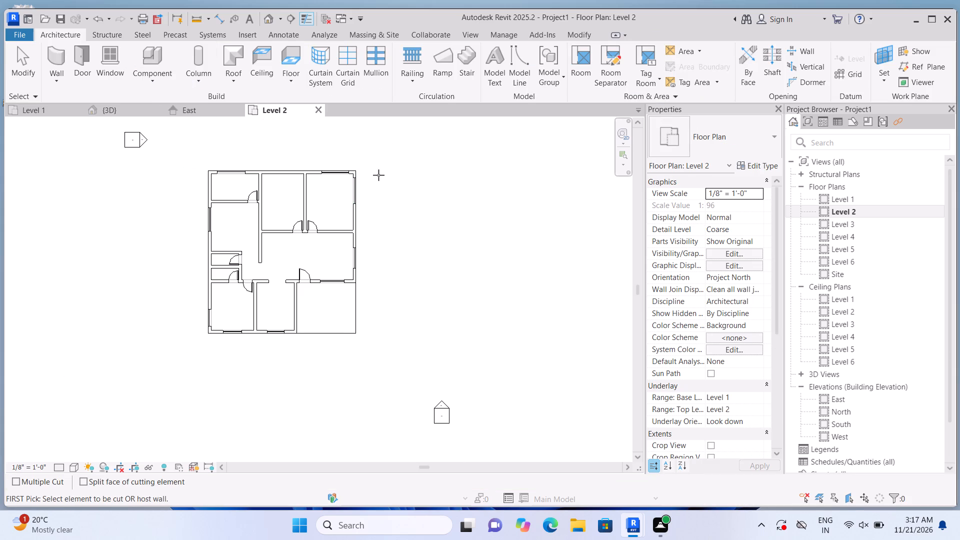
scroll(372, 158, down, 1)
scroll(372, 158, up, 2)
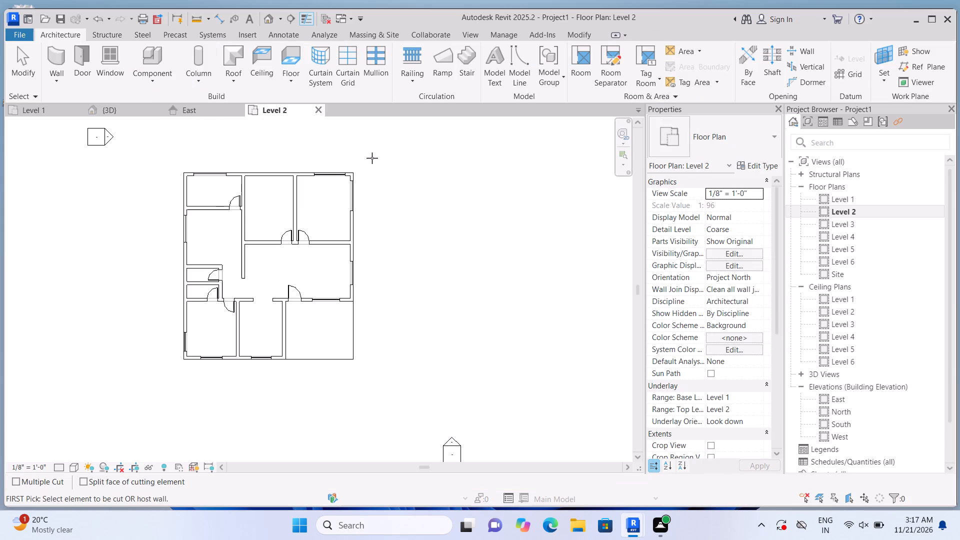
In the 3D view, reshape the 5'-6" Curtain Wall 1 segment on Level 2's right exterior wall to about 3'-2" base offset and 5'-5" height.
click(267, 15)
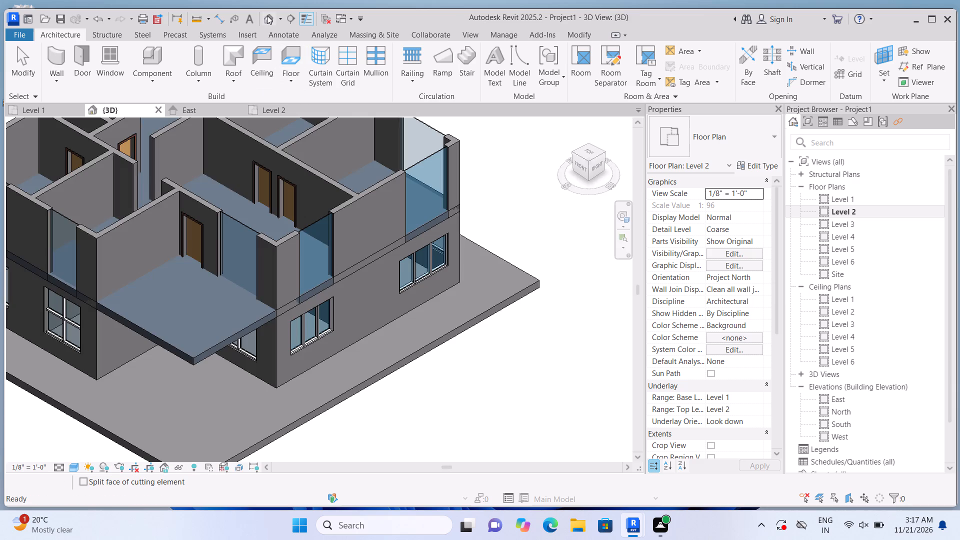
scroll(462, 214, up, 4)
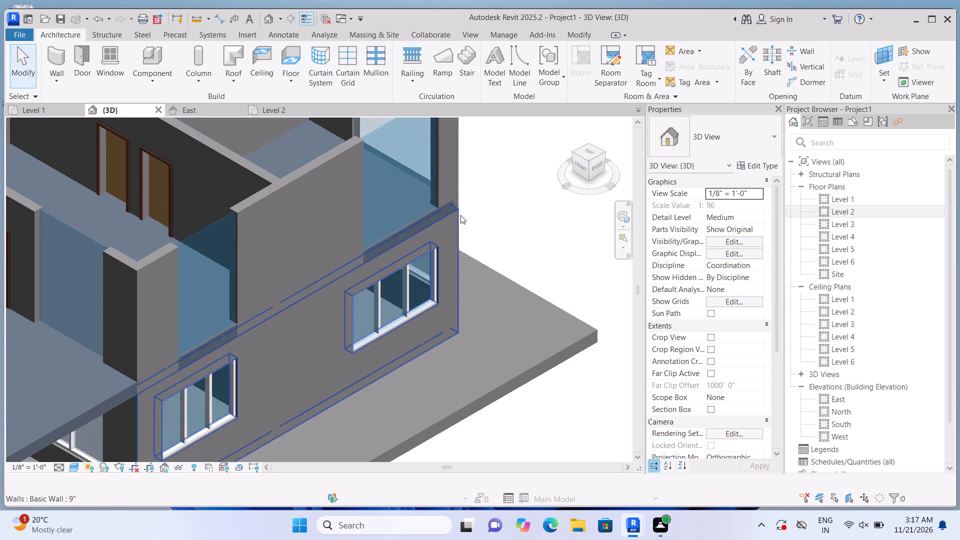
scroll(285, 279, up, 2)
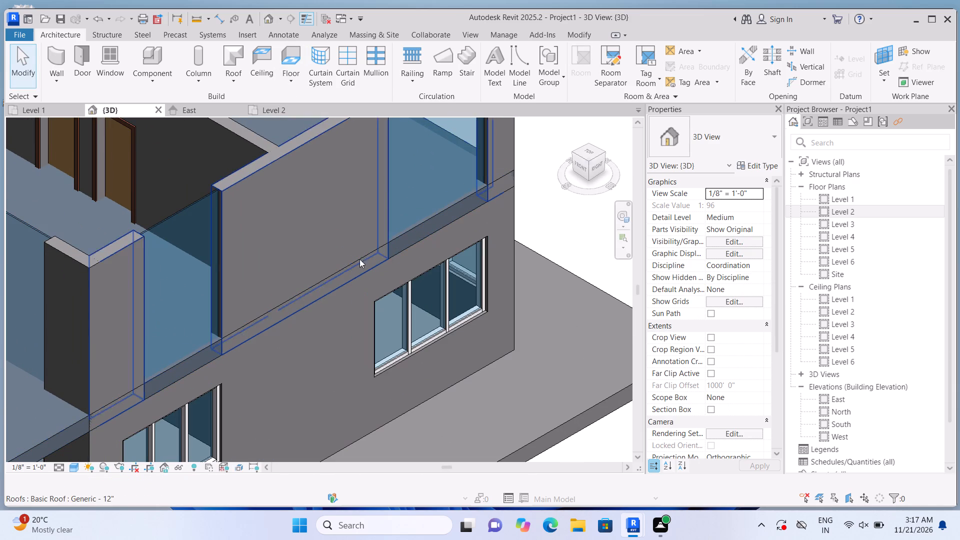
click(172, 323)
scroll(171, 366, up, 3)
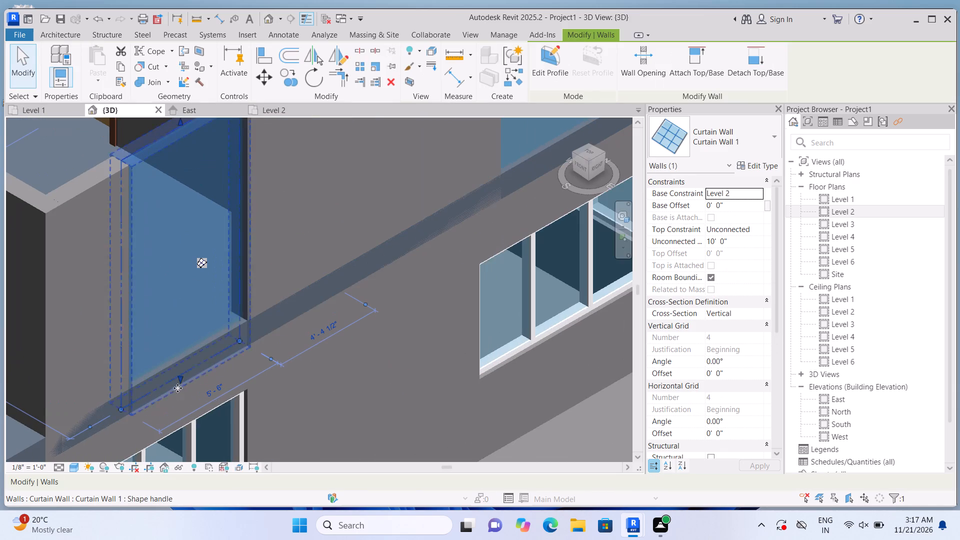
drag(180, 376, 175, 307)
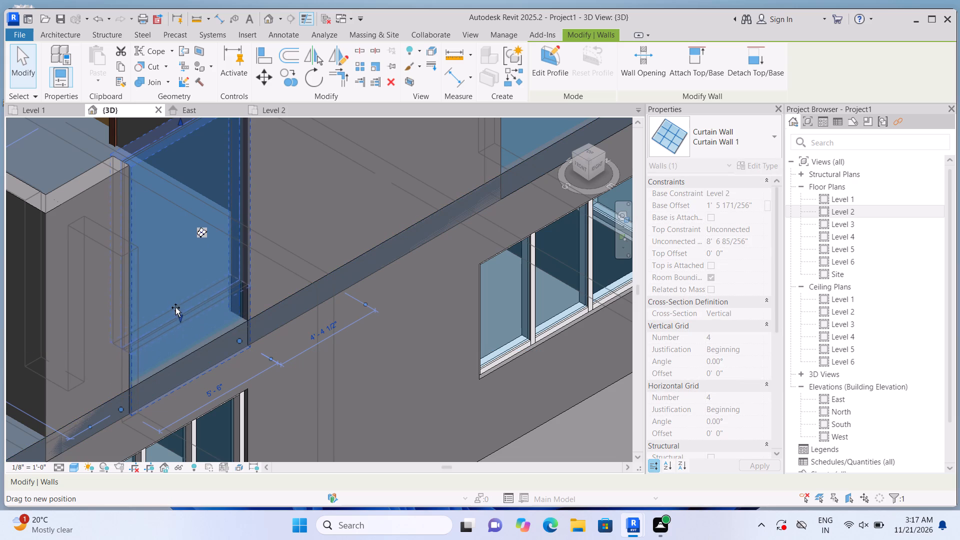
drag(175, 307, 176, 294)
scroll(189, 316, down, 3)
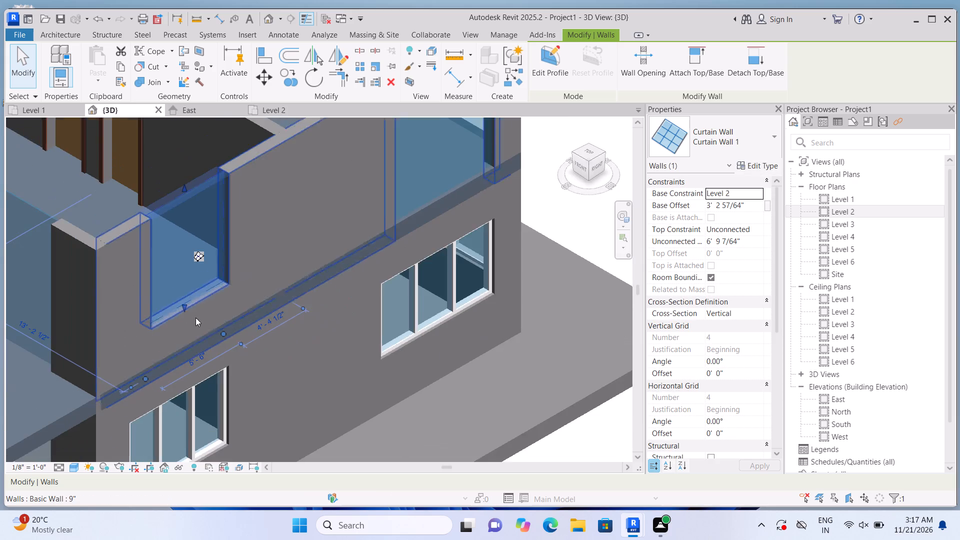
scroll(196, 235, up, 6)
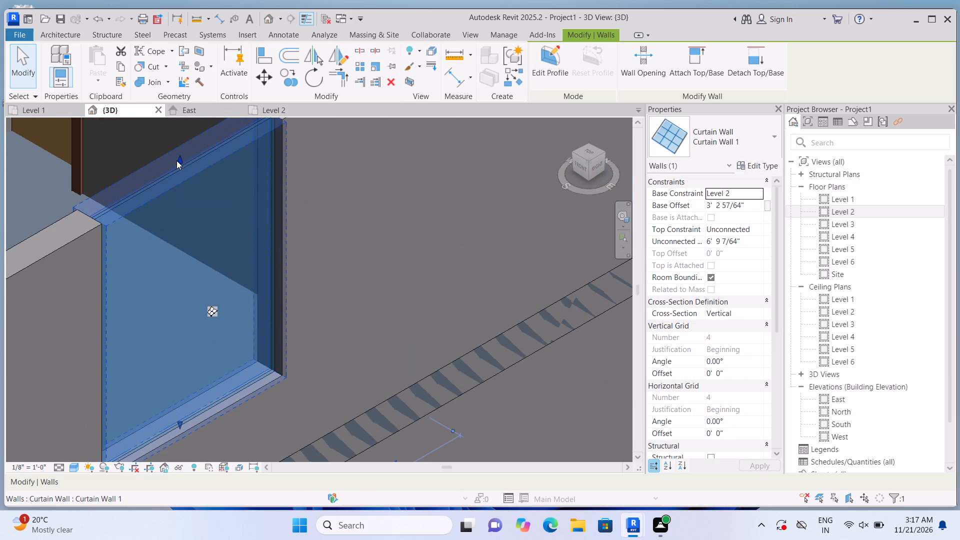
drag(181, 156, 189, 215)
scroll(188, 217, down, 7)
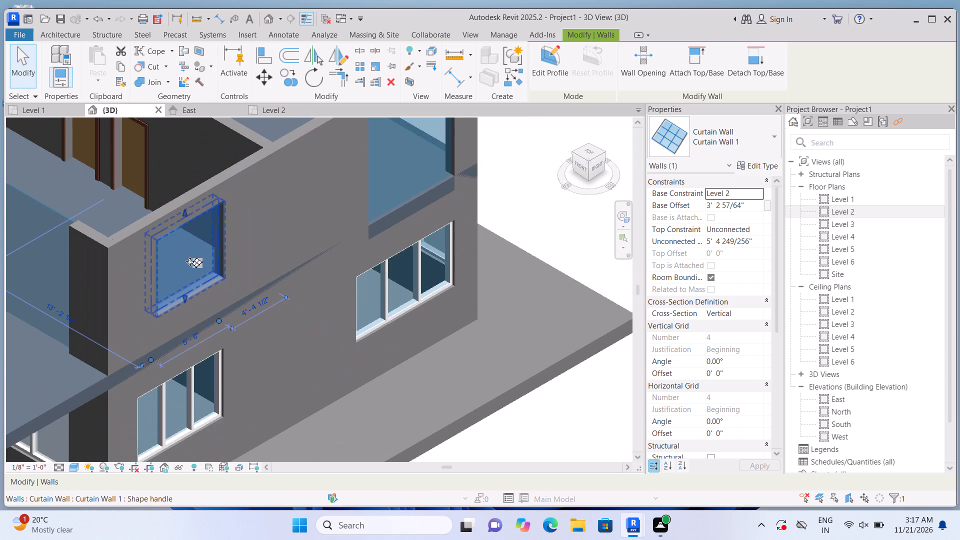
Refine the 5'-6" curtain wall window to a base offset of about 3'-7" and a height of about 4'-7".
scroll(190, 262, up, 4)
scroll(180, 317, up, 1)
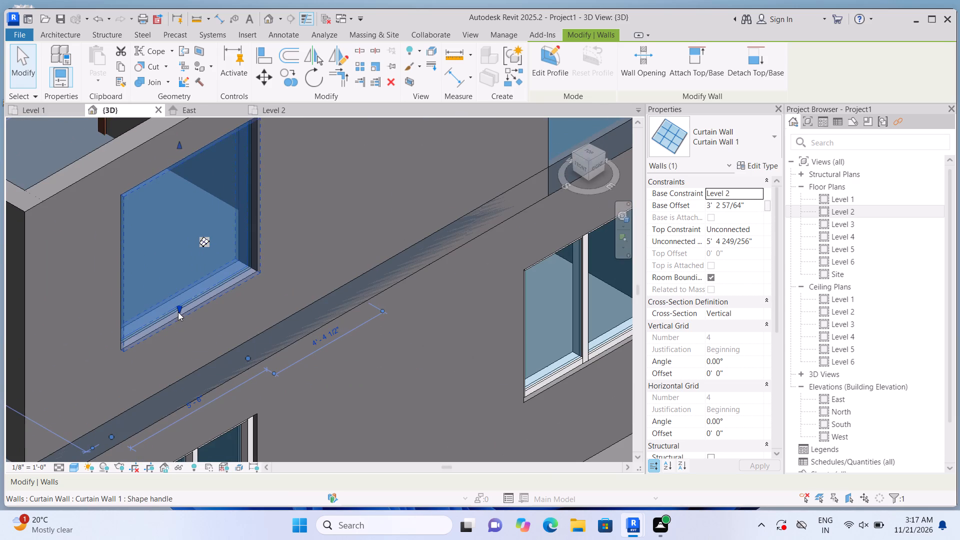
drag(178, 306, 179, 294)
scroll(179, 295, down, 1)
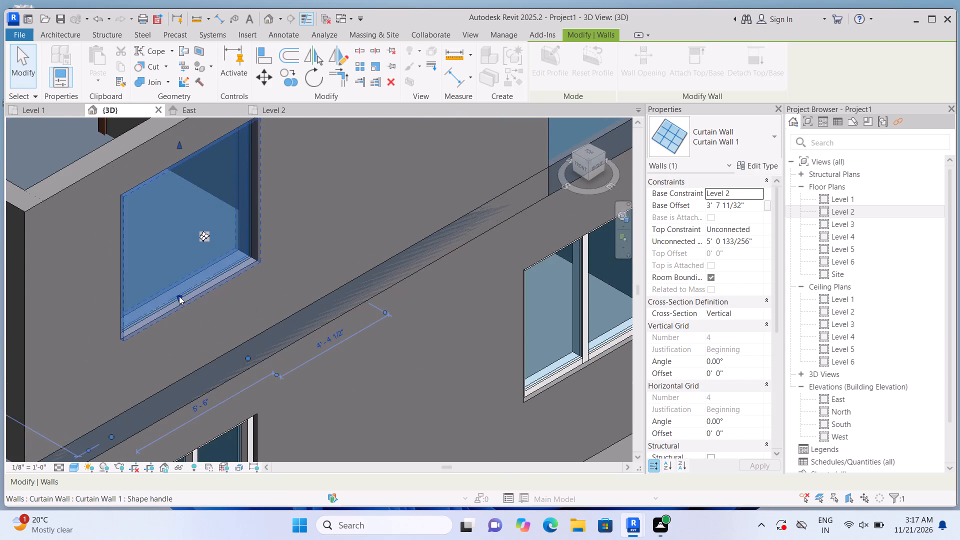
scroll(179, 296, down, 1)
scroll(182, 232, up, 6)
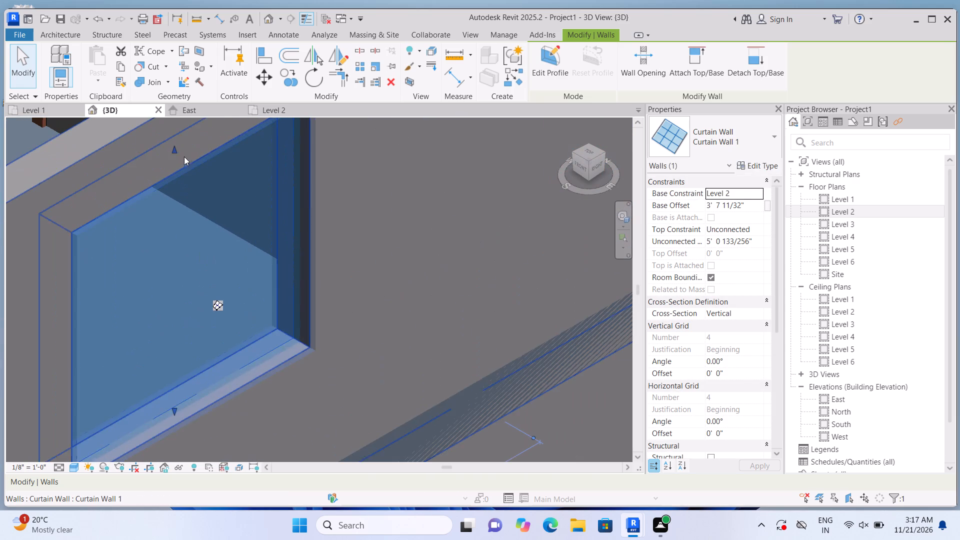
drag(174, 147, 179, 180)
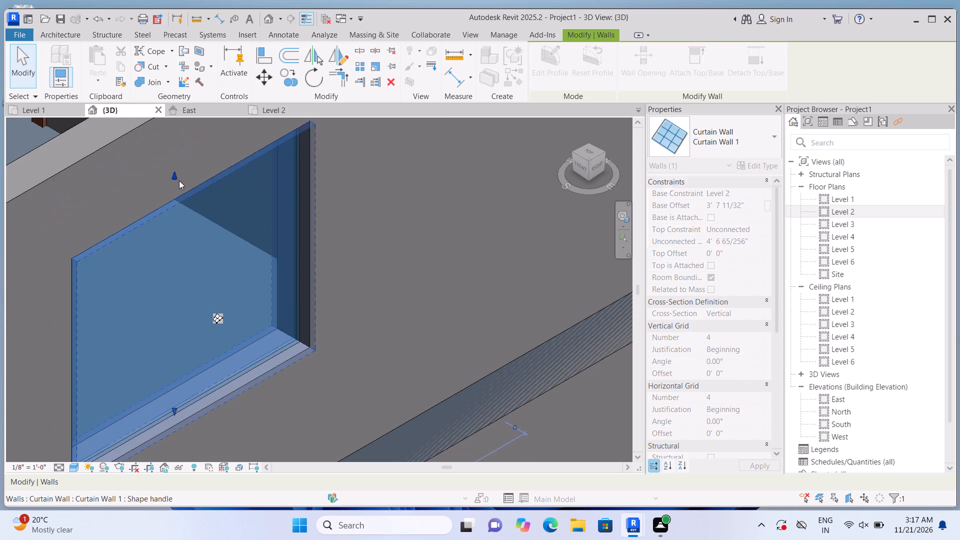
scroll(179, 180, down, 3)
scroll(177, 183, up, 2)
click(176, 176)
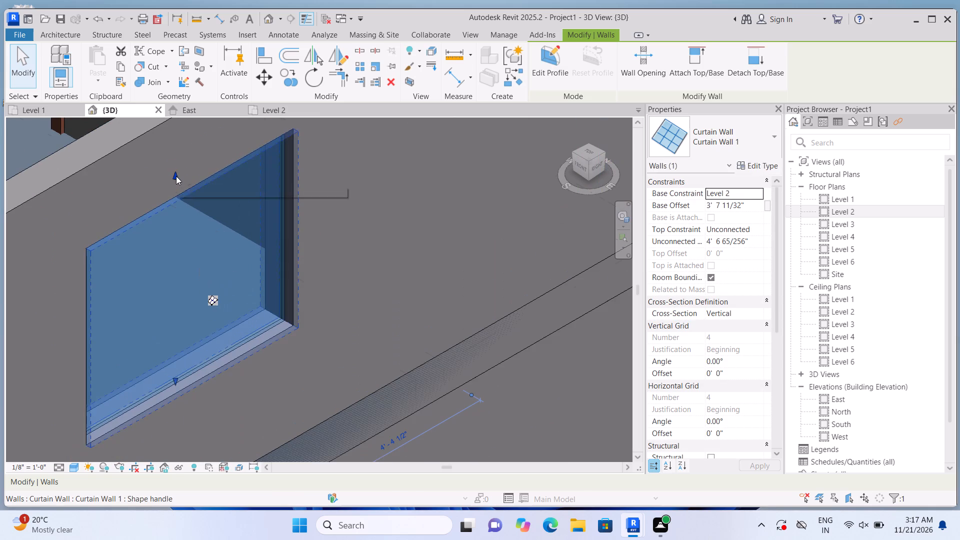
scroll(173, 180, down, 2)
scroll(172, 181, up, 2)
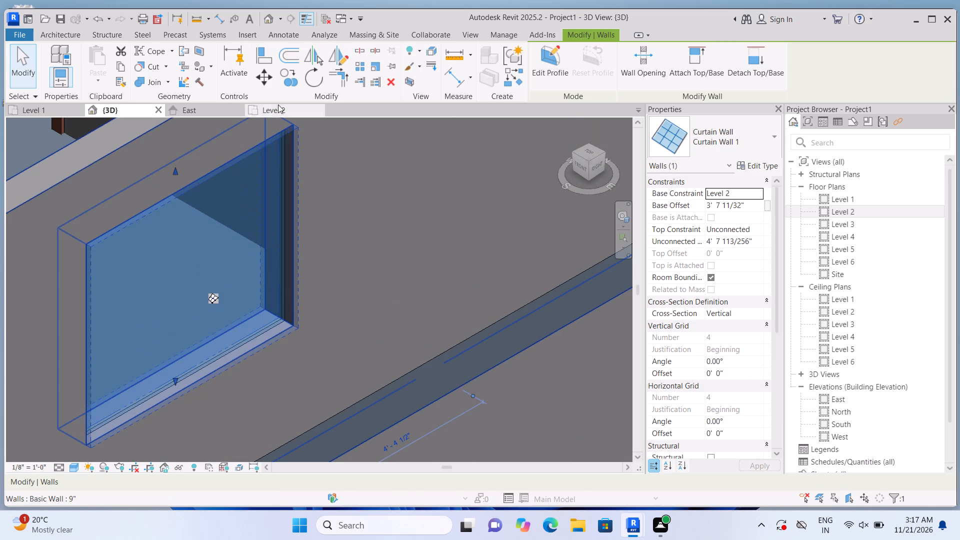
Divide the 5'-6" curtain wall window into three equal 1'-10" bays with two vertical curtain grid lines.
click(71, 40)
click(339, 83)
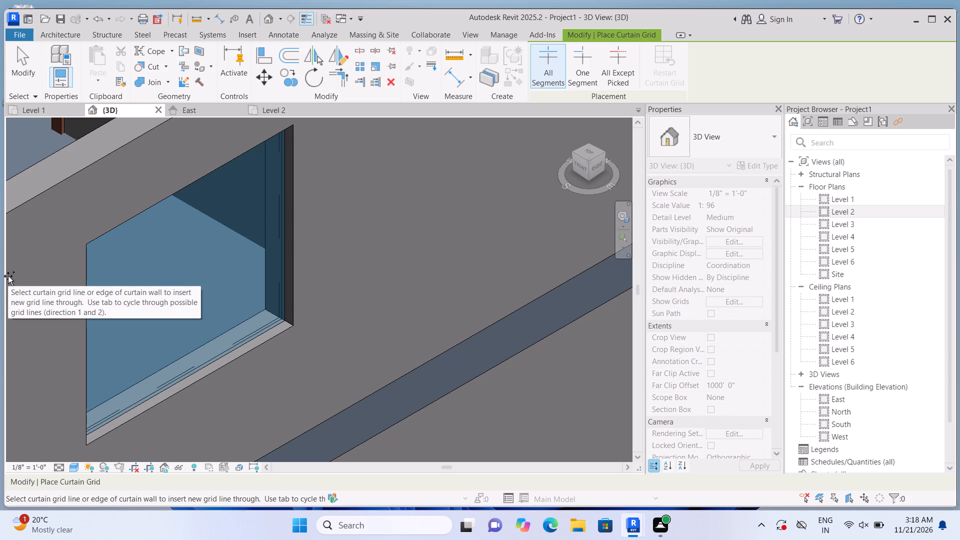
scroll(135, 173, down, 3)
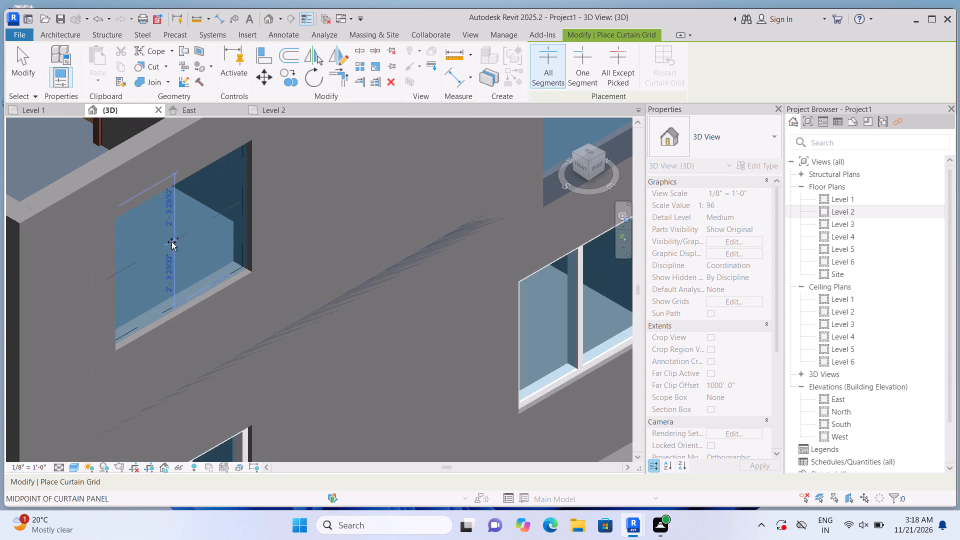
scroll(143, 248, up, 5)
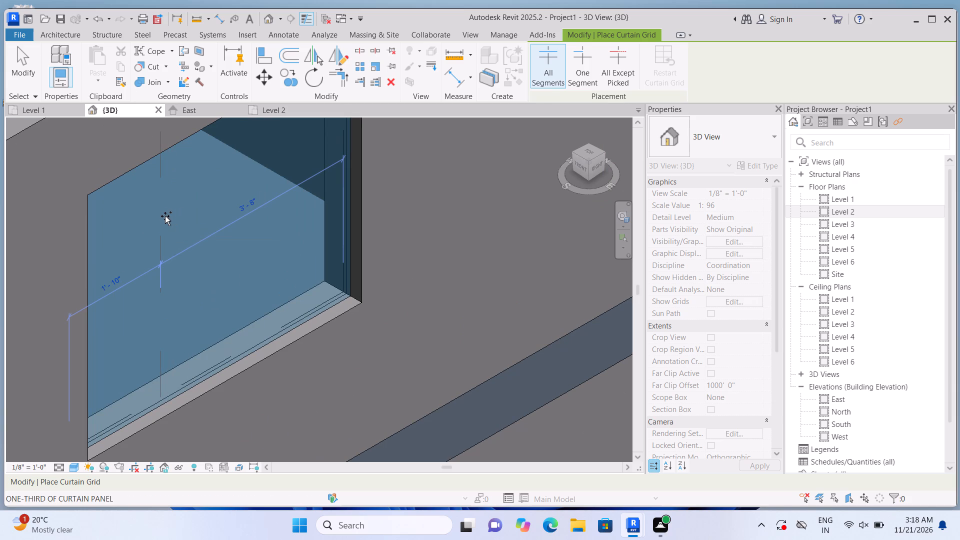
click(165, 216)
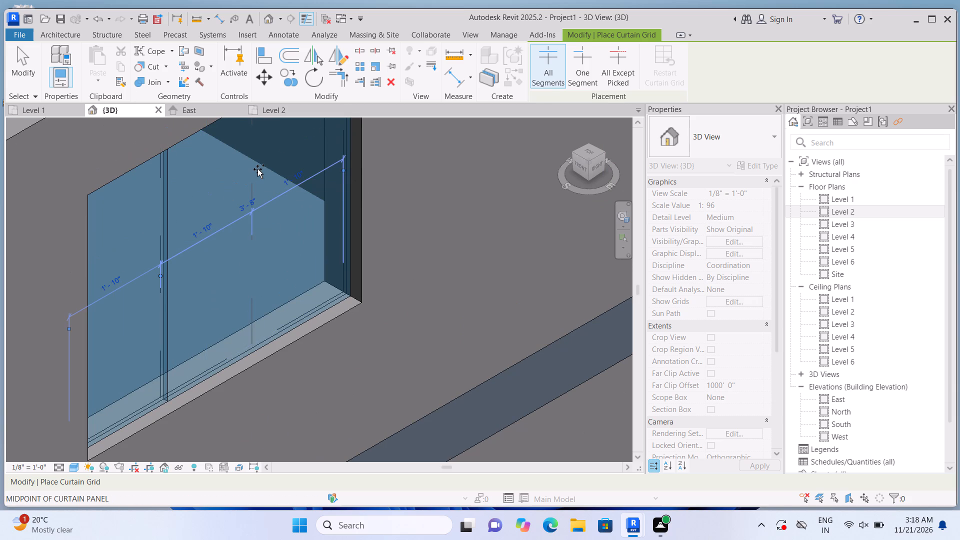
click(257, 169)
scroll(259, 174, down, 4)
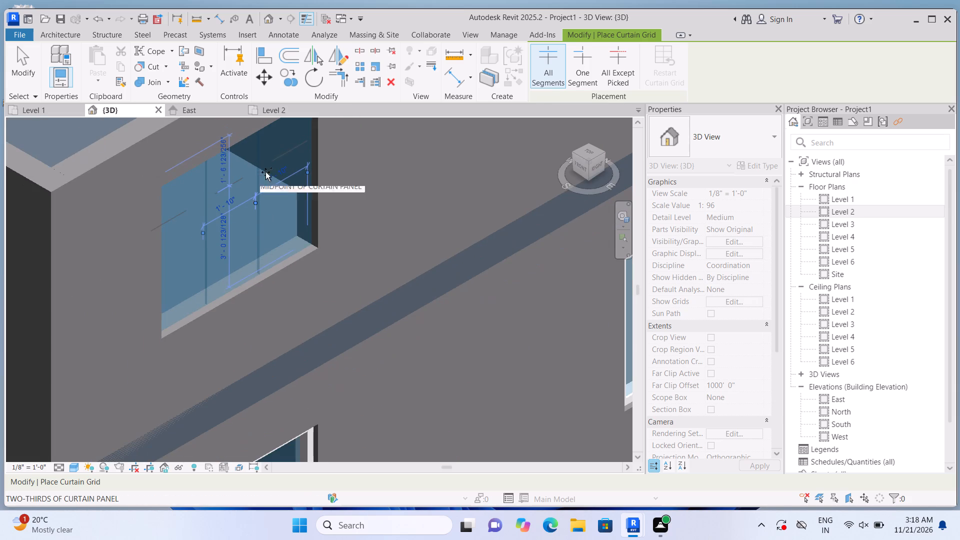
Add 2.5" x 5" rectangular mullions to both vertical grid lines and all four edges of the 5'-6" window.
click(64, 32)
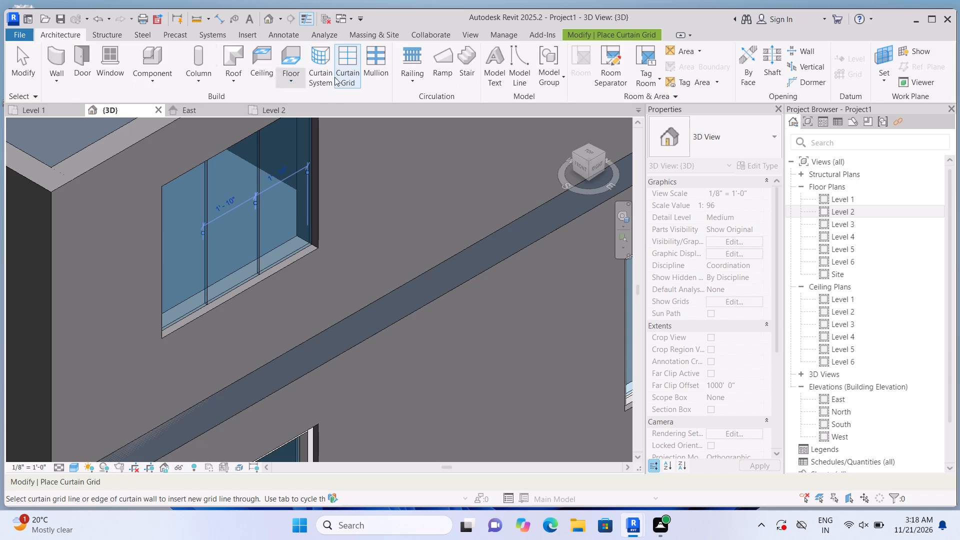
click(380, 76)
scroll(362, 175, up, 1)
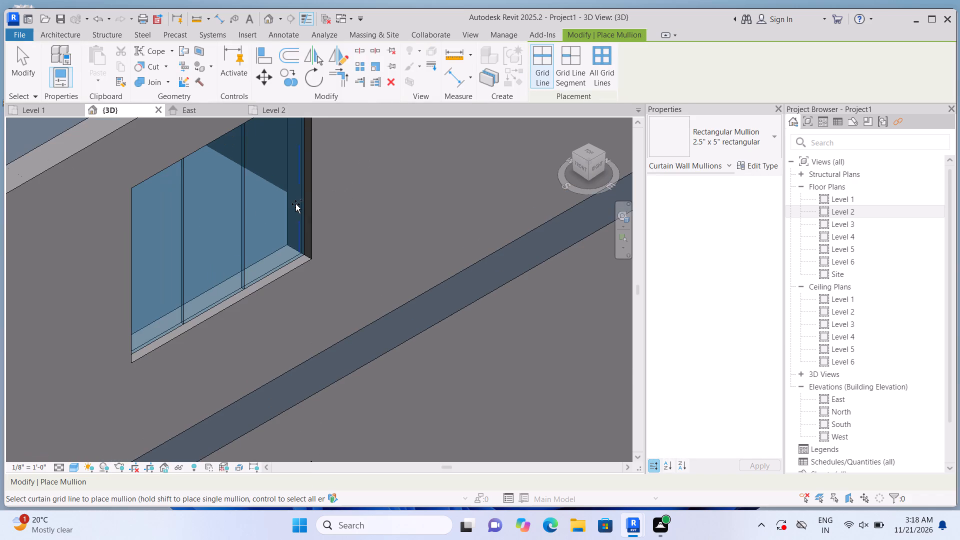
click(295, 204)
click(245, 225)
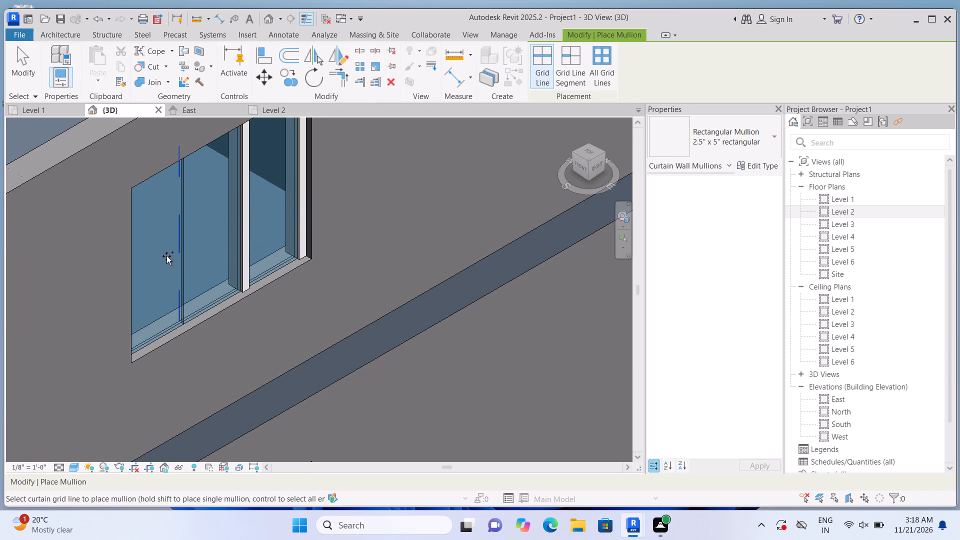
click(168, 255)
click(145, 269)
click(150, 195)
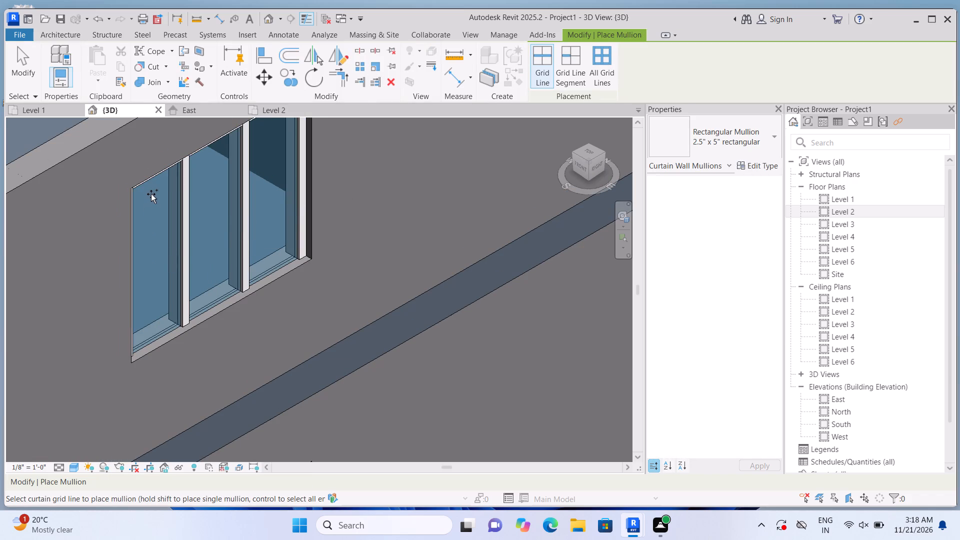
click(167, 328)
scroll(176, 319, down, 4)
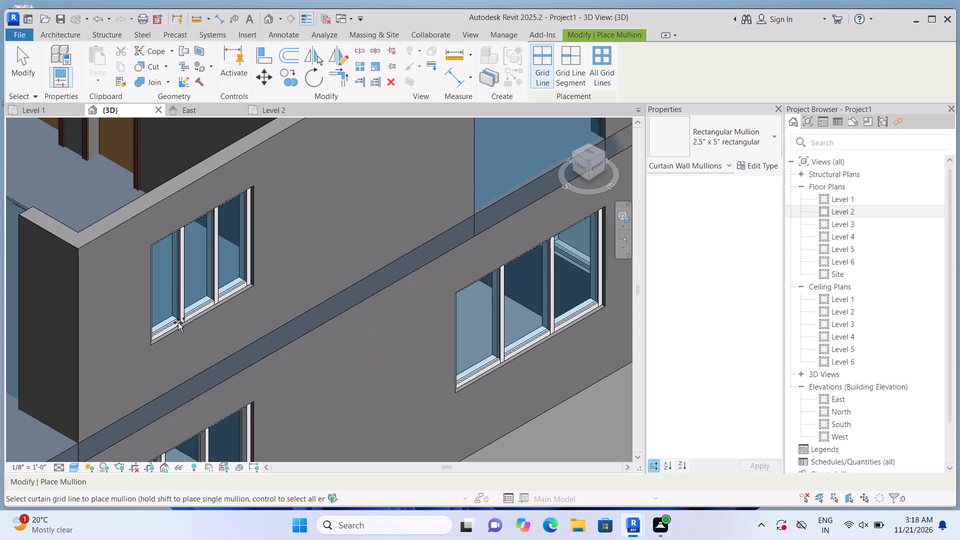
key(Escape)
Raise the base of the 7'-0" curtain wall segment to an offset of about 3'-2", and lower its top below the host wall's top.
scroll(180, 344, down, 5)
scroll(298, 289, up, 2)
click(365, 214)
scroll(387, 261, up, 4)
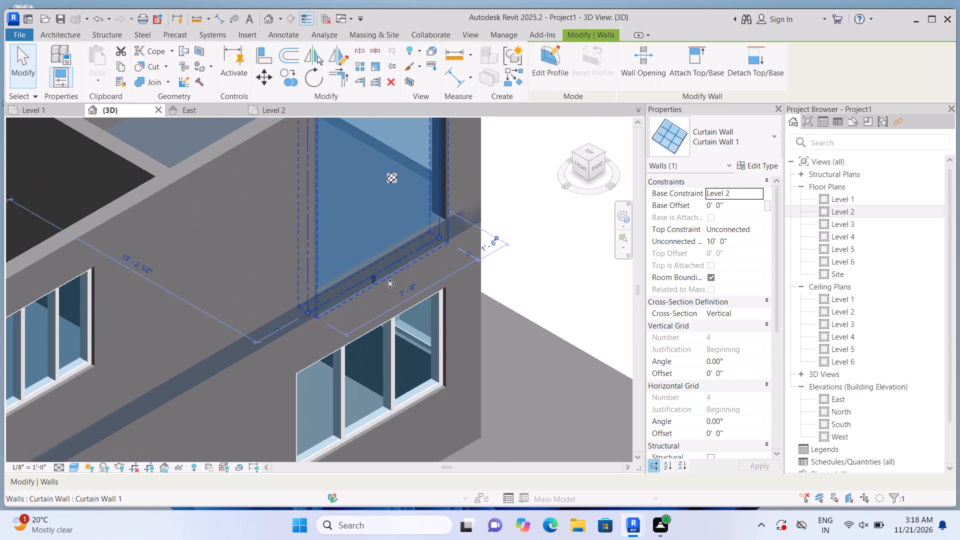
drag(371, 272, 356, 195)
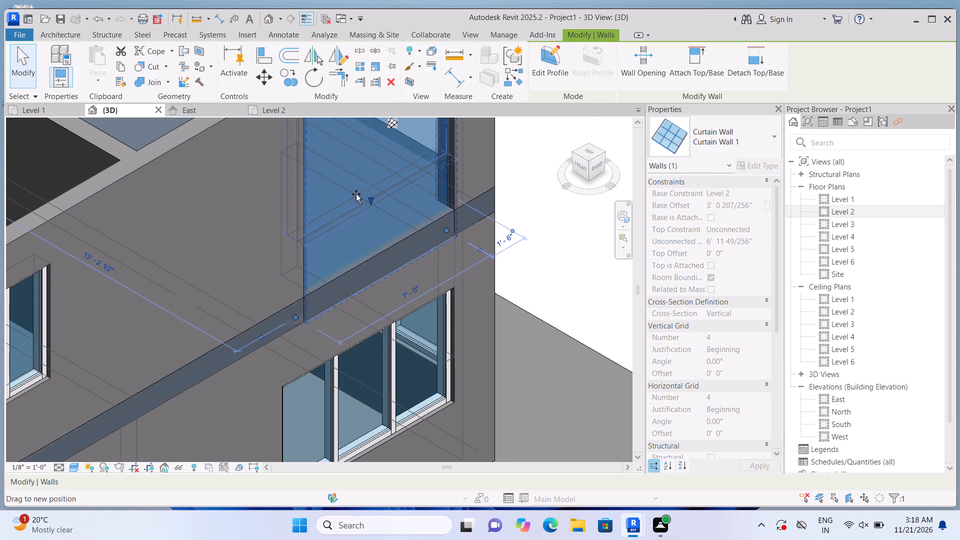
click(356, 194)
scroll(356, 217, down, 4)
scroll(361, 164, down, 3)
scroll(356, 131, up, 2)
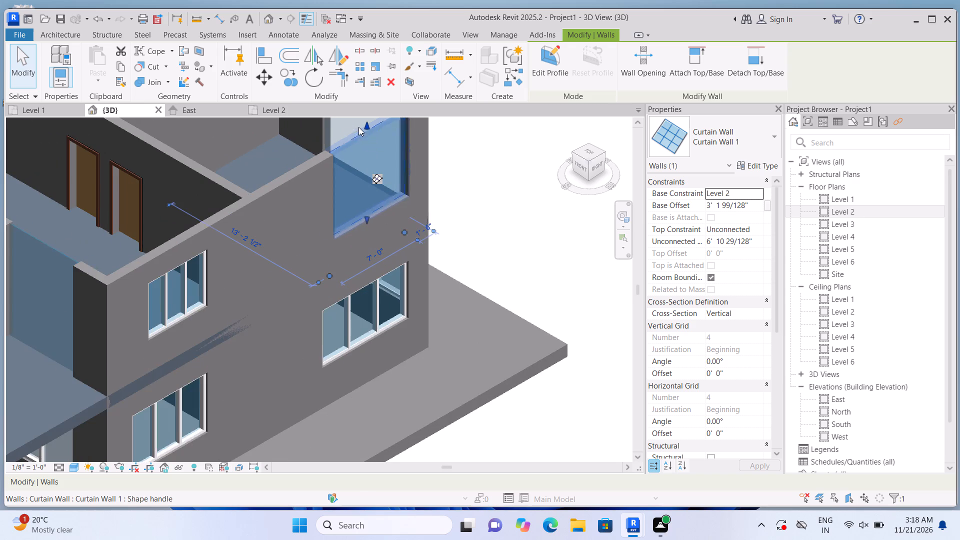
drag(365, 124, 374, 153)
scroll(402, 213, up, 1)
click(486, 194)
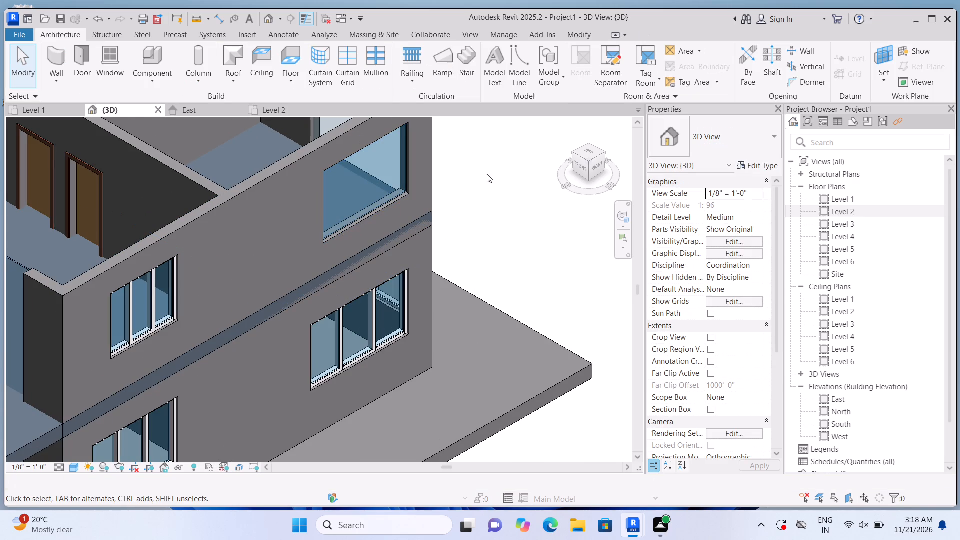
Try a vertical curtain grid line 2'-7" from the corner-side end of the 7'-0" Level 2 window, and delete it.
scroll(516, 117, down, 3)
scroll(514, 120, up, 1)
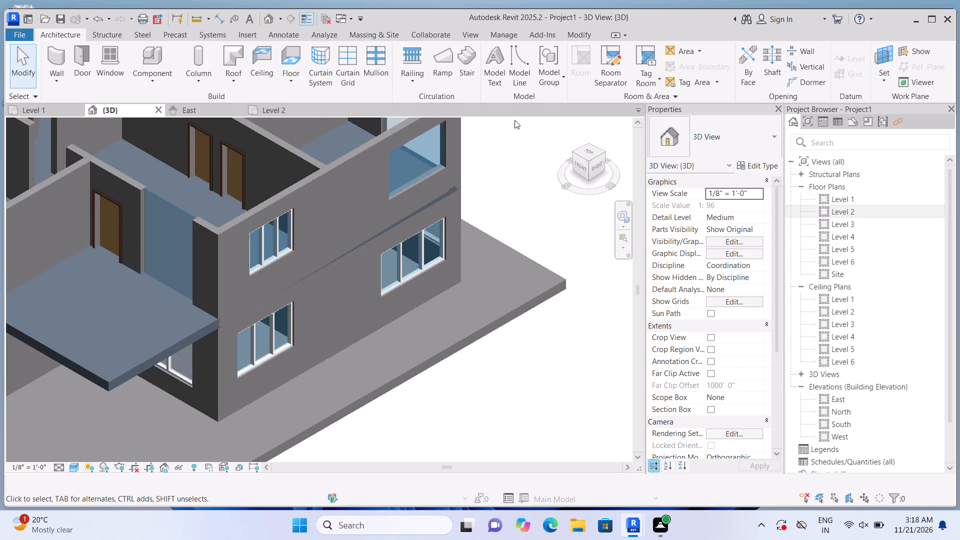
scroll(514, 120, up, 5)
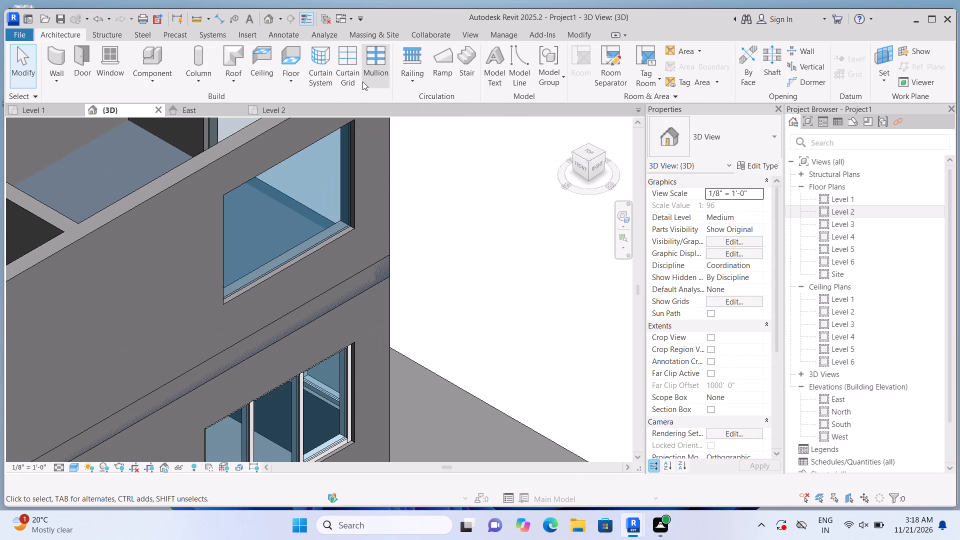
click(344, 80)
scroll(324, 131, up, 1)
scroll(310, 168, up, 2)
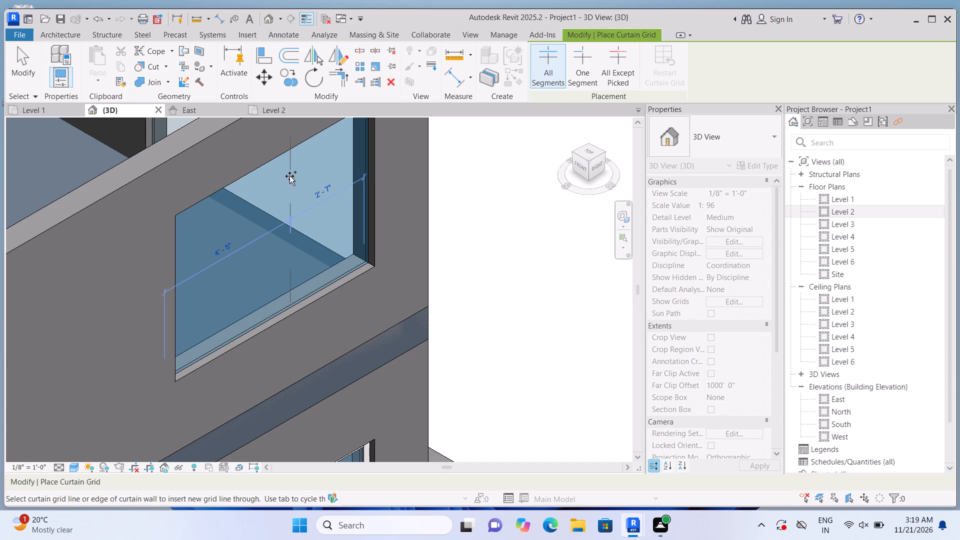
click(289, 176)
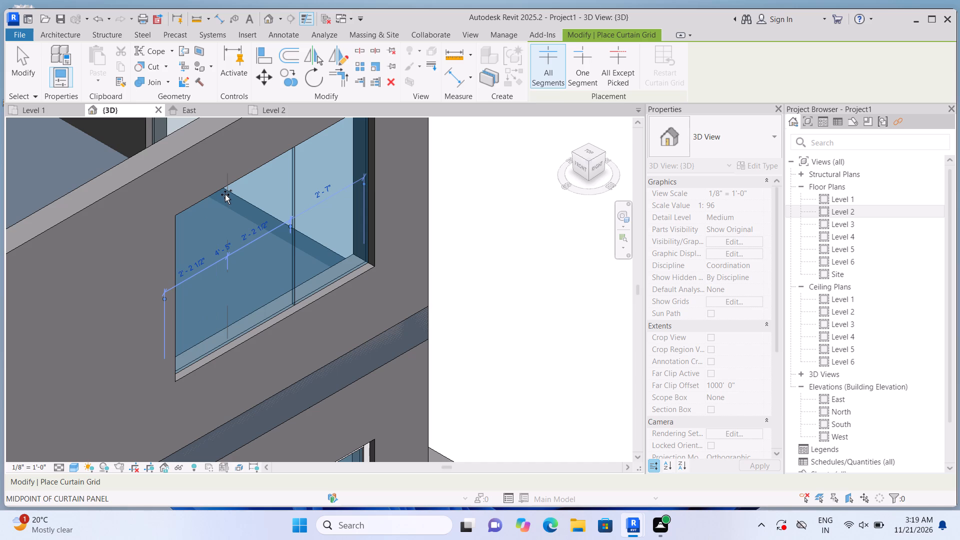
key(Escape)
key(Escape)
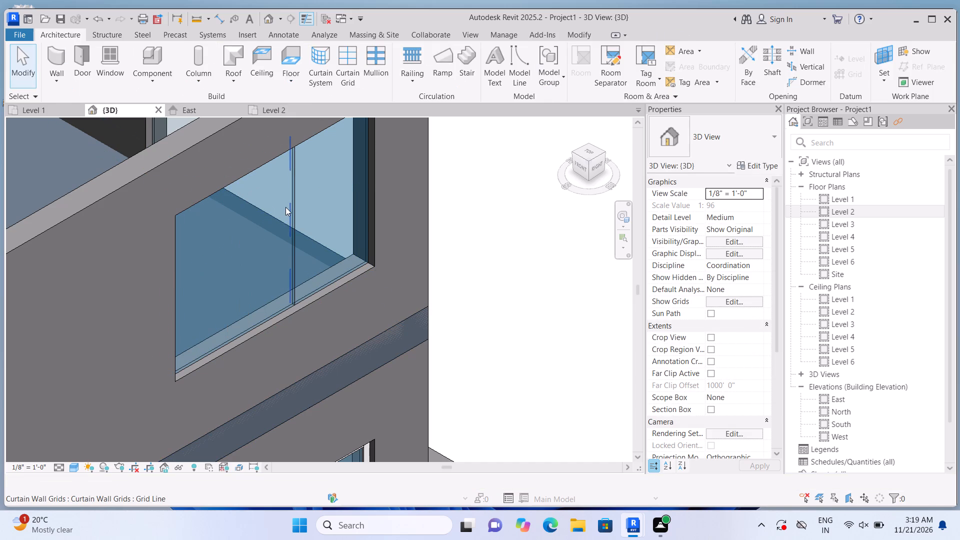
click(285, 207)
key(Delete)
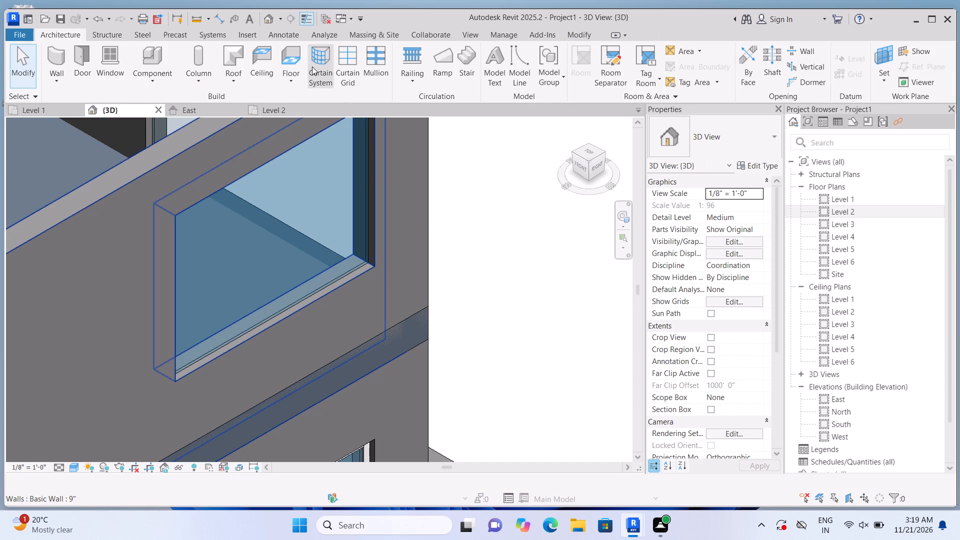
Divide the 7'-0" Level 2 curtain wall window into three equal 2'-4" bays with two vertical curtain grid lines.
click(354, 62)
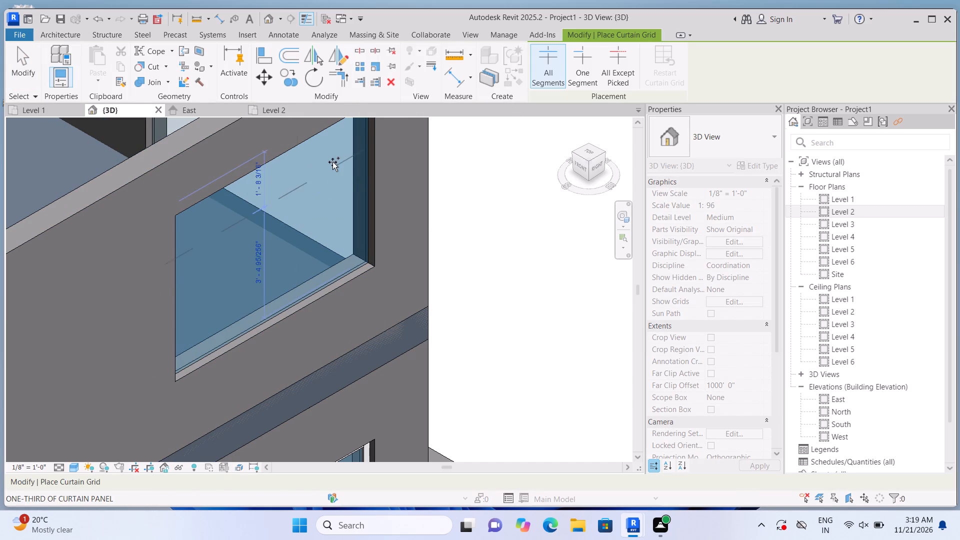
click(300, 160)
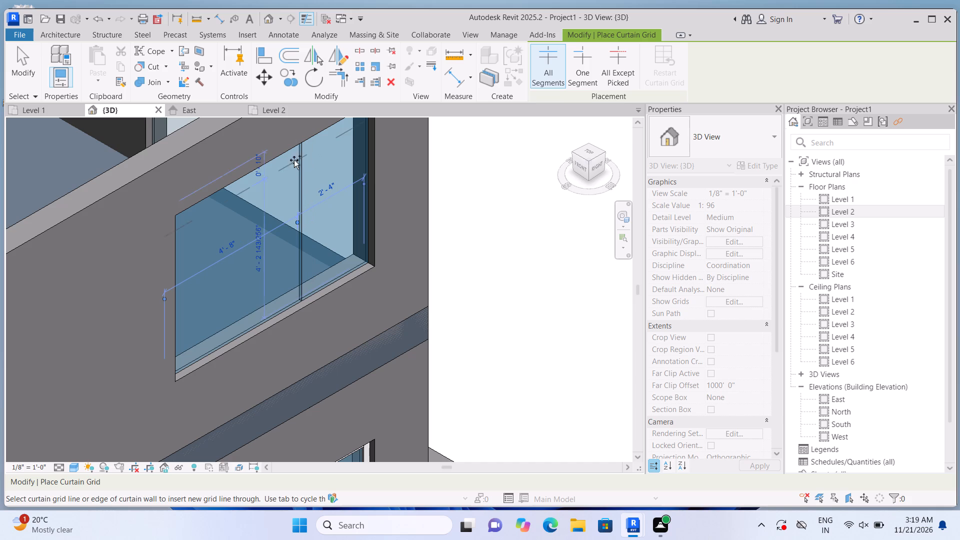
click(235, 195)
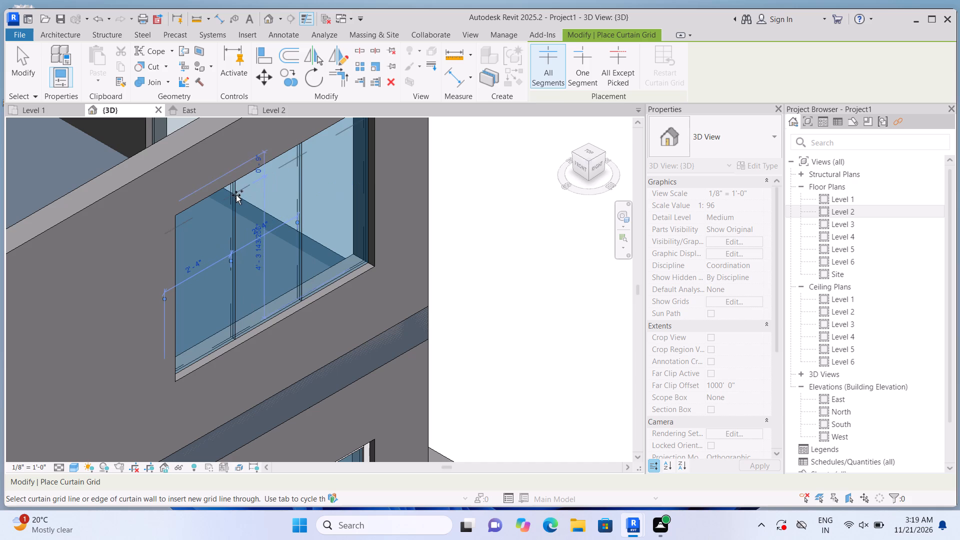
Add 2.5" x 5" rectangular mullions to both vertical grid lines and all four edges of the 7'-0" window.
click(70, 38)
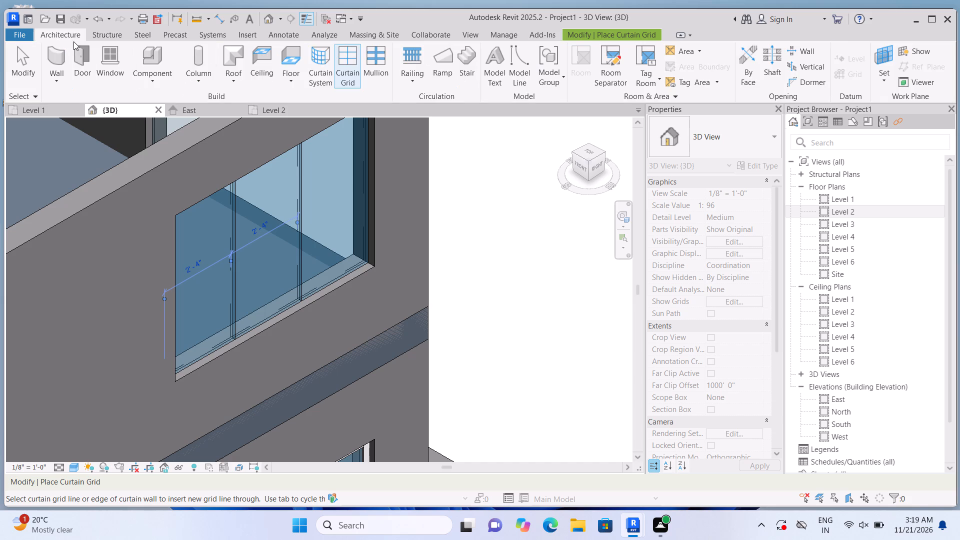
click(364, 67)
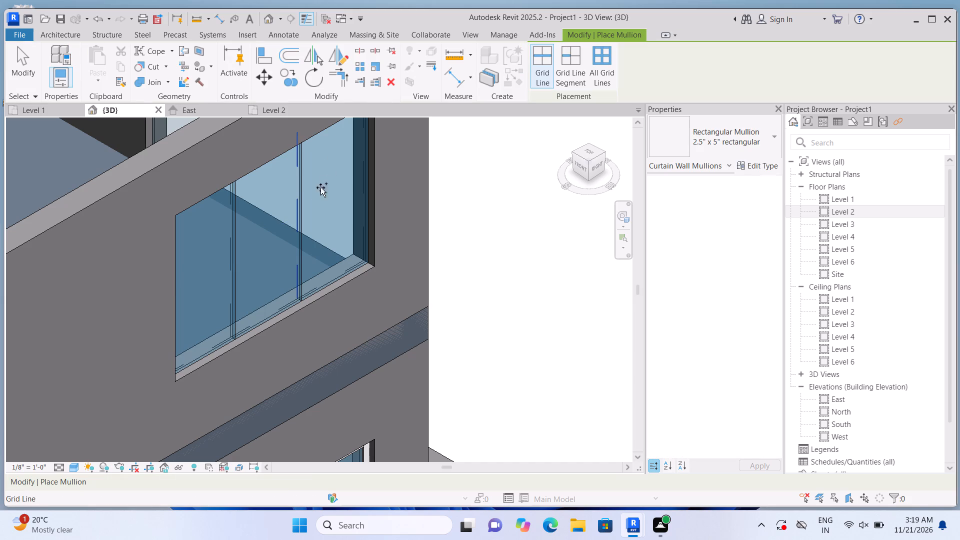
click(310, 199)
click(369, 184)
click(327, 137)
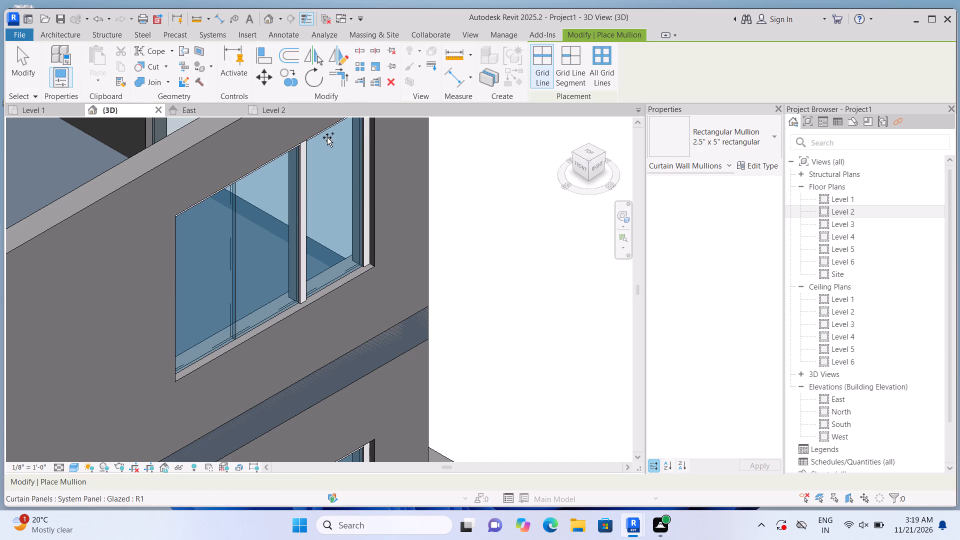
click(246, 241)
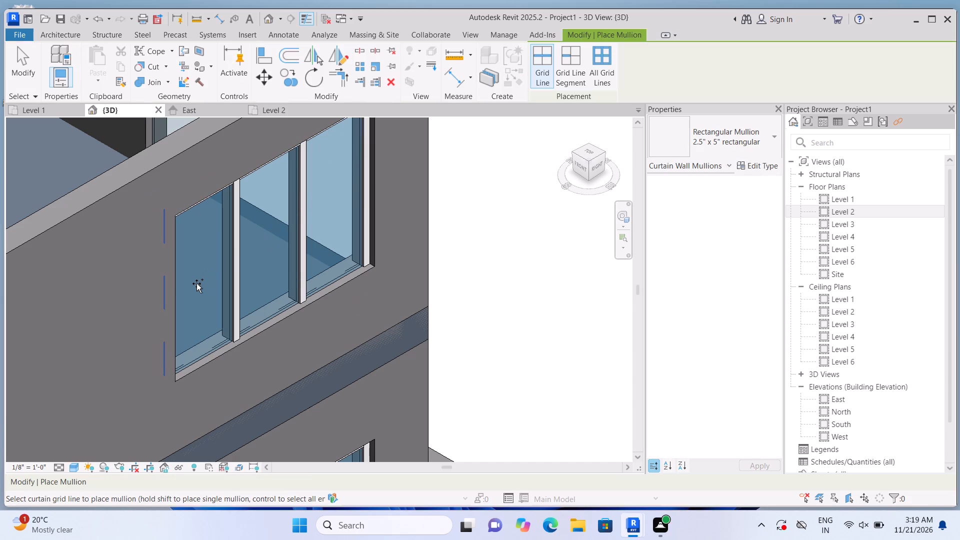
click(196, 283)
click(226, 341)
scroll(254, 304, down, 6)
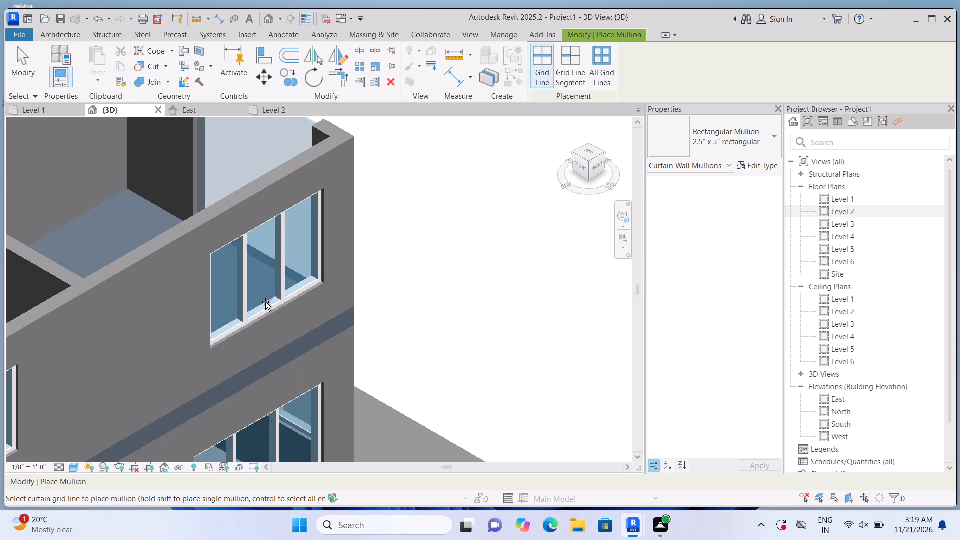
scroll(265, 302, down, 7)
key(Escape)
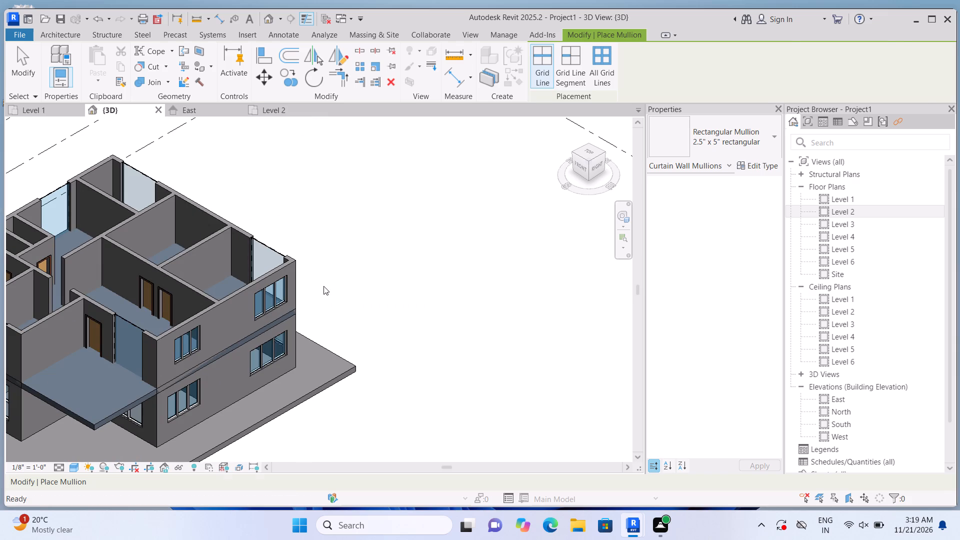
Resize the 7'-3 1/2" Level 2 curtain wall on the back facade to a base offset of about 3'-5" and height of about 5'-2".
shift+middle_drag(342, 280, 295, 302)
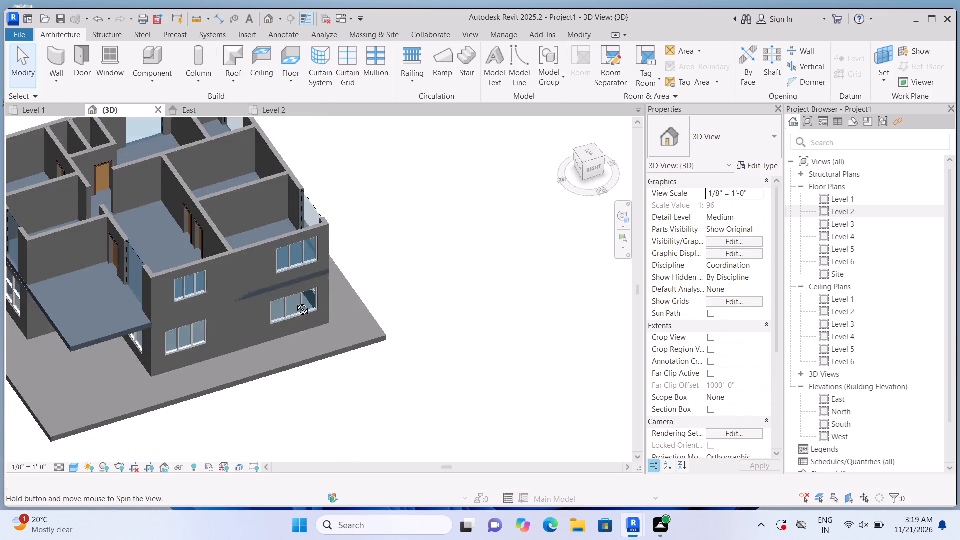
shift+middle_drag(295, 302, 194, 182)
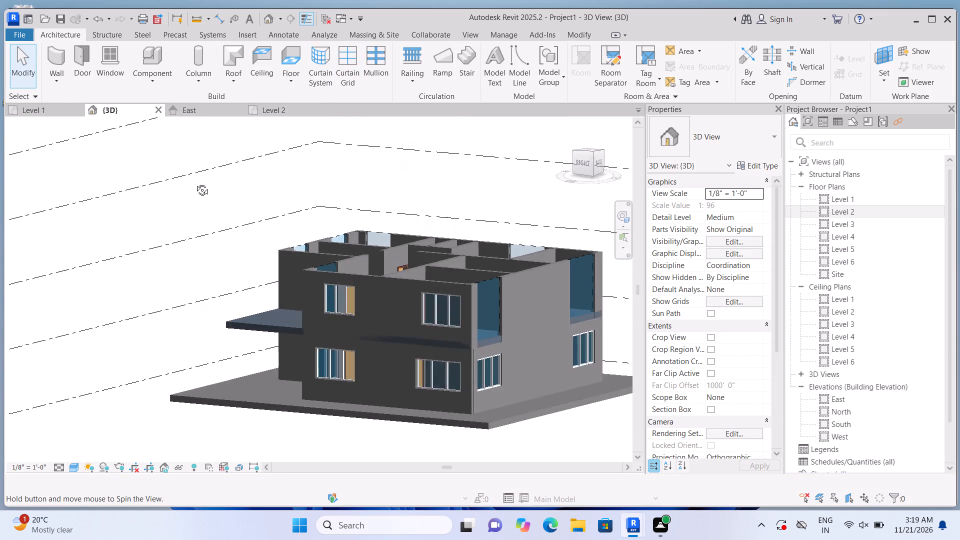
shift+middle_drag(194, 182, 178, 168)
scroll(227, 264, down, 3)
scroll(535, 360, up, 2)
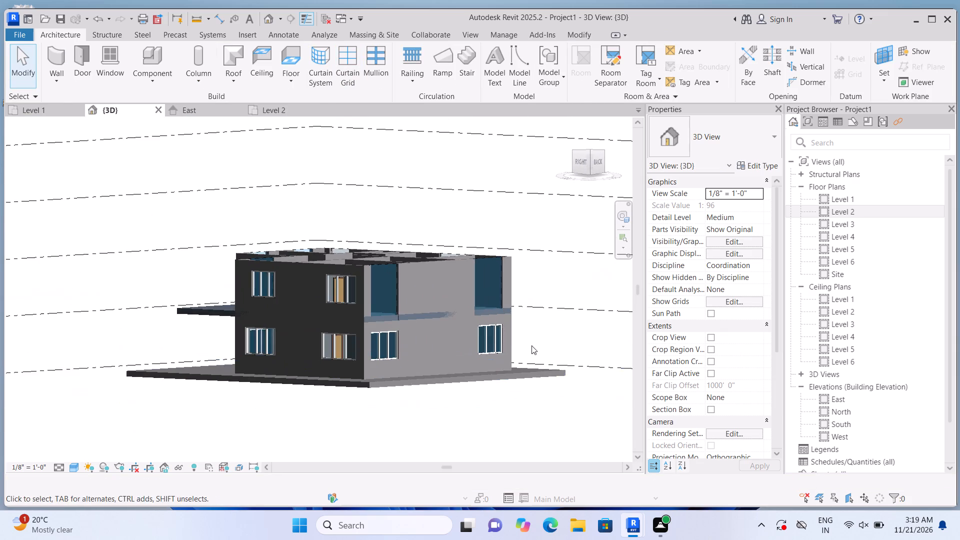
scroll(531, 345, up, 4)
scroll(354, 306, up, 2)
click(312, 248)
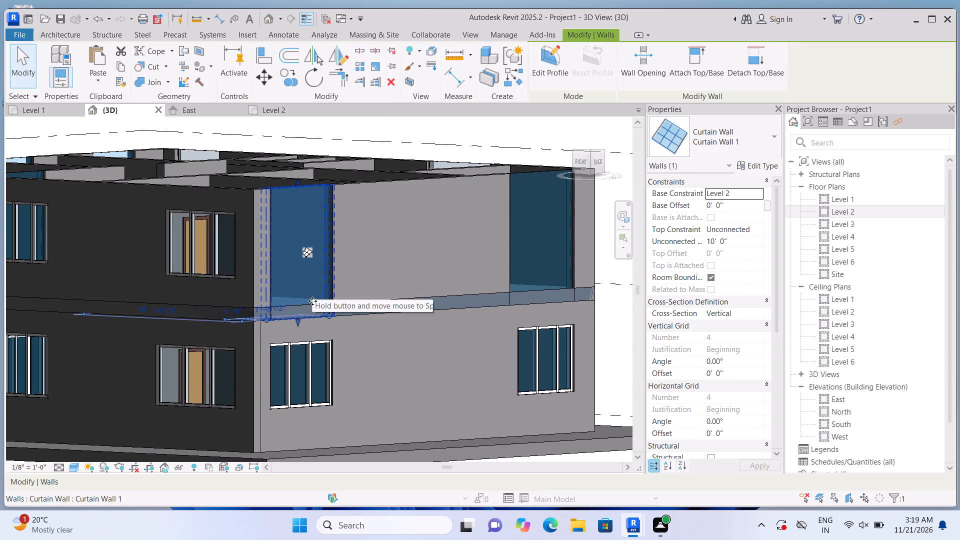
scroll(313, 303, up, 3)
drag(287, 319, 287, 264)
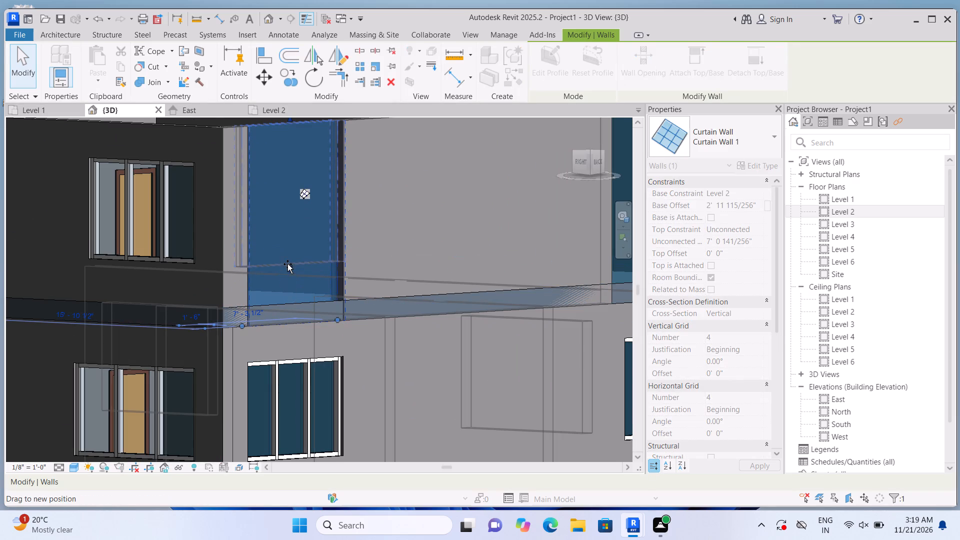
drag(287, 264, 292, 255)
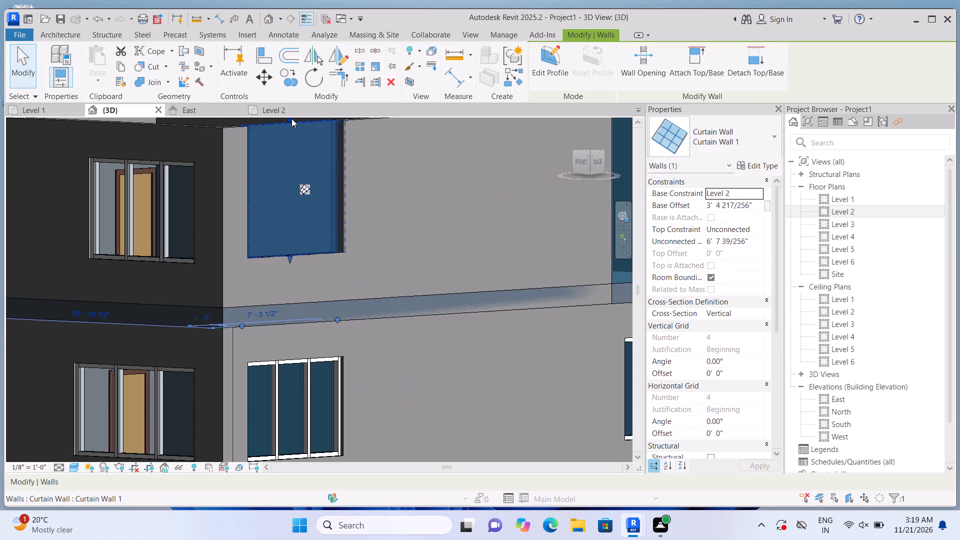
drag(291, 118, 299, 149)
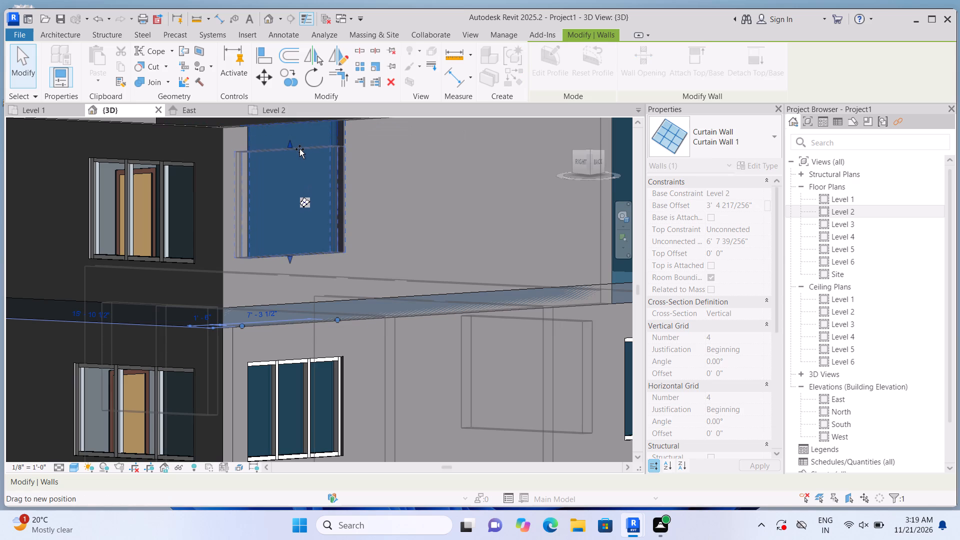
drag(299, 149, 300, 151)
scroll(303, 174, down, 1)
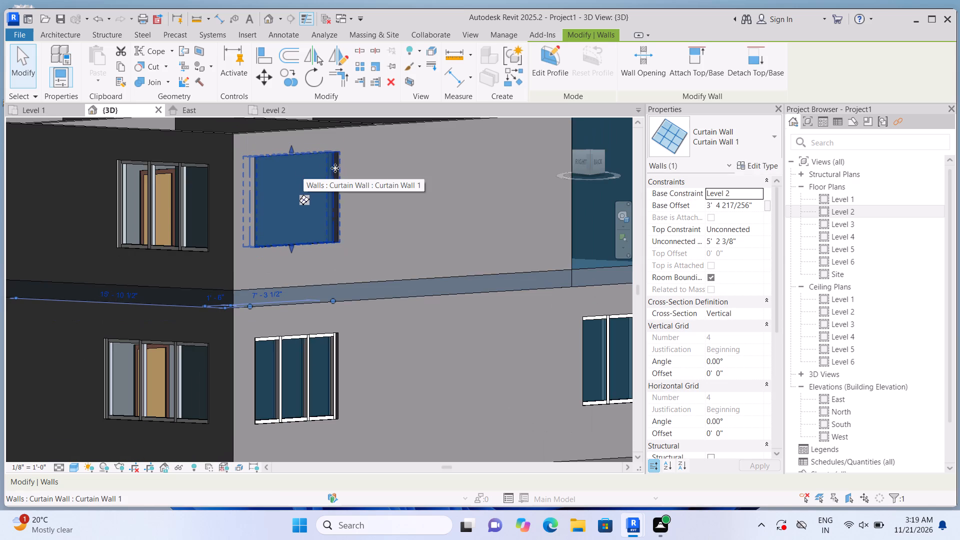
scroll(334, 178, down, 3)
click(433, 417)
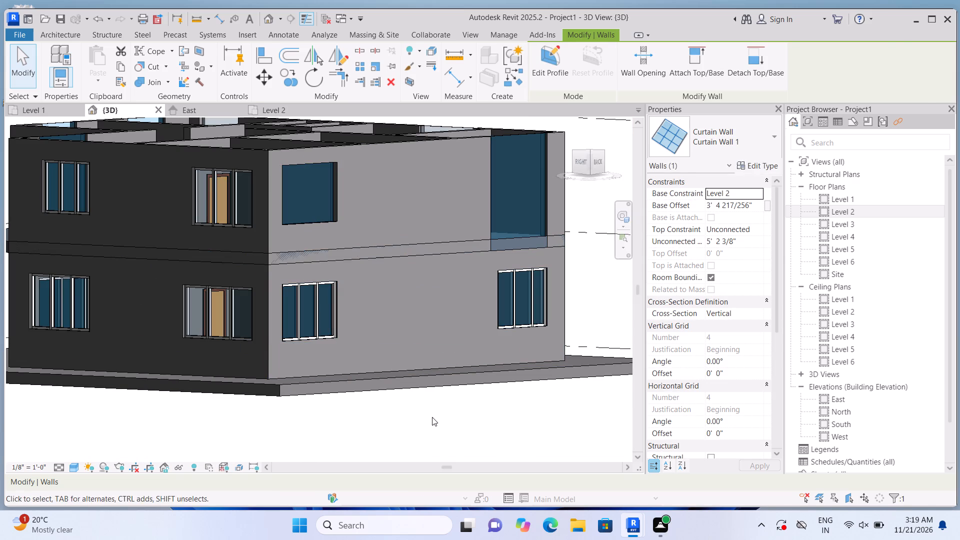
Divide the 7'-3 1/2" back-facade window into three bays with two vertical curtain grid lines, the first at a one-third point.
scroll(337, 72, up, 1)
scroll(341, 152, up, 2)
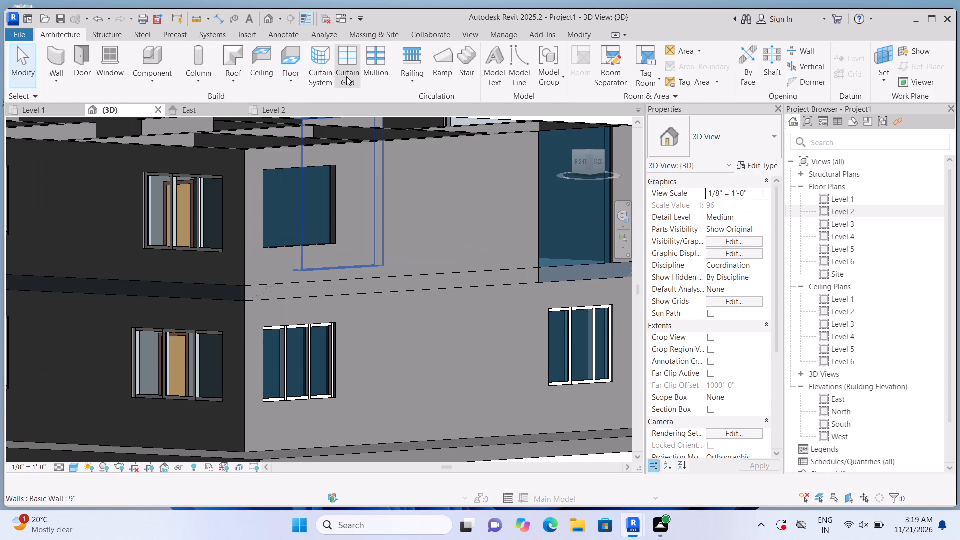
click(347, 76)
scroll(308, 162, up, 9)
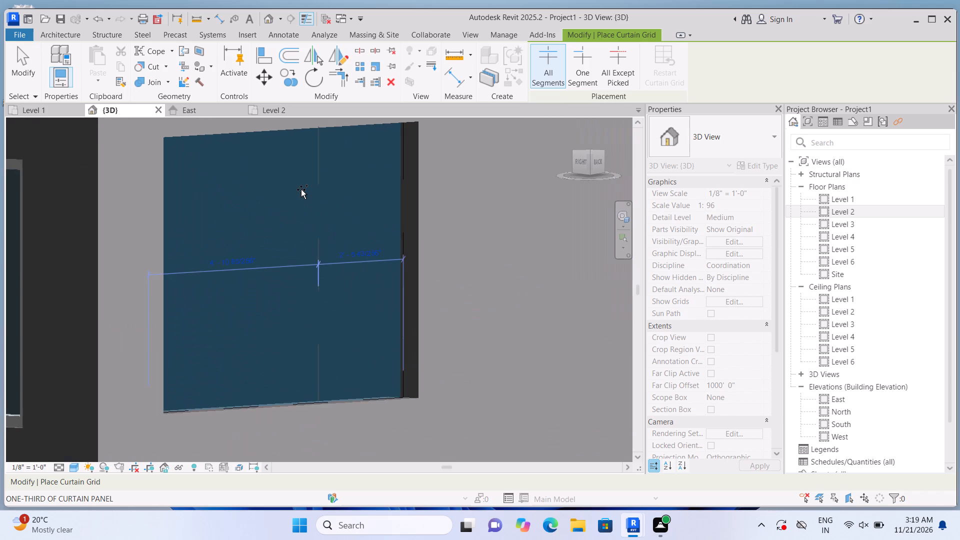
scroll(301, 189, up, 1)
click(301, 189)
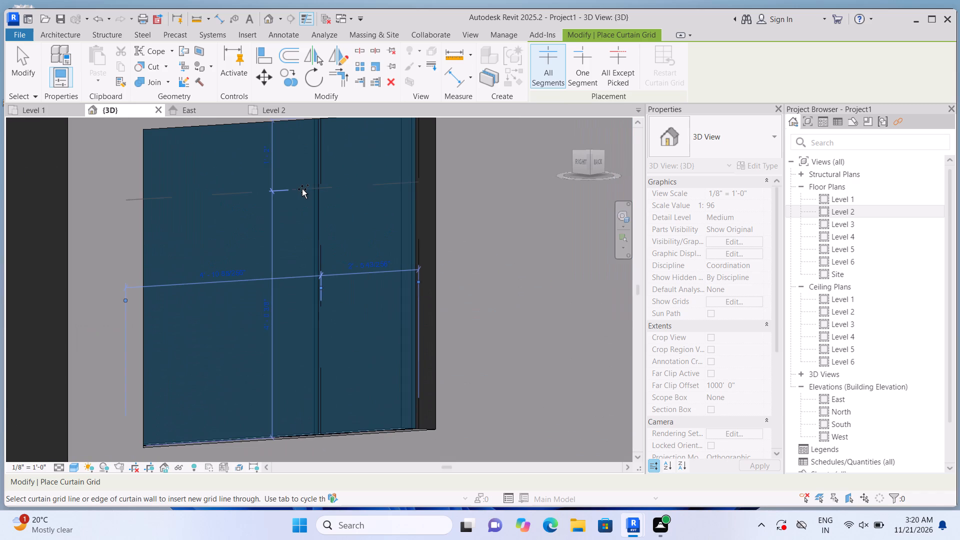
click(233, 189)
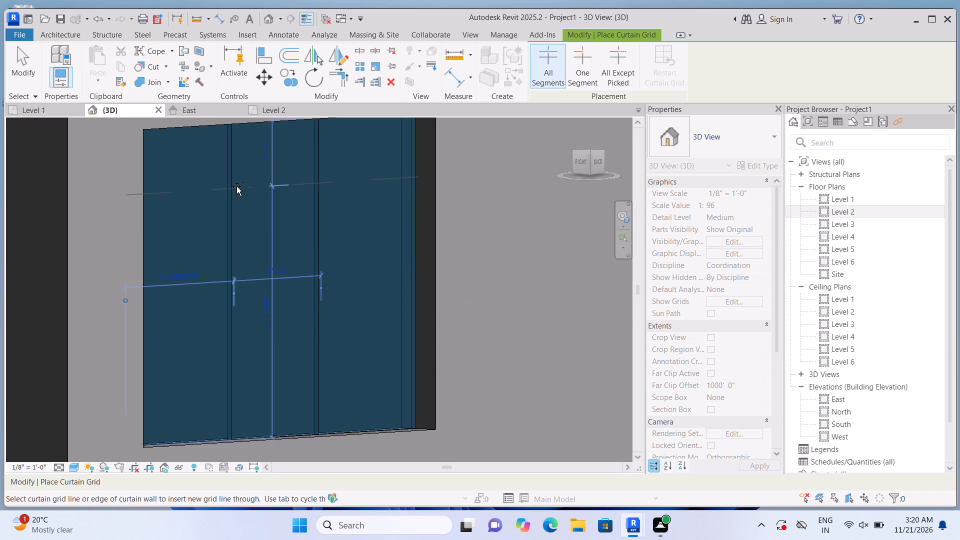
Add 2.5" x 5" rectangular mullions to both vertical grid lines and all four edges of the 7'-3 1/2" window.
click(74, 35)
click(381, 64)
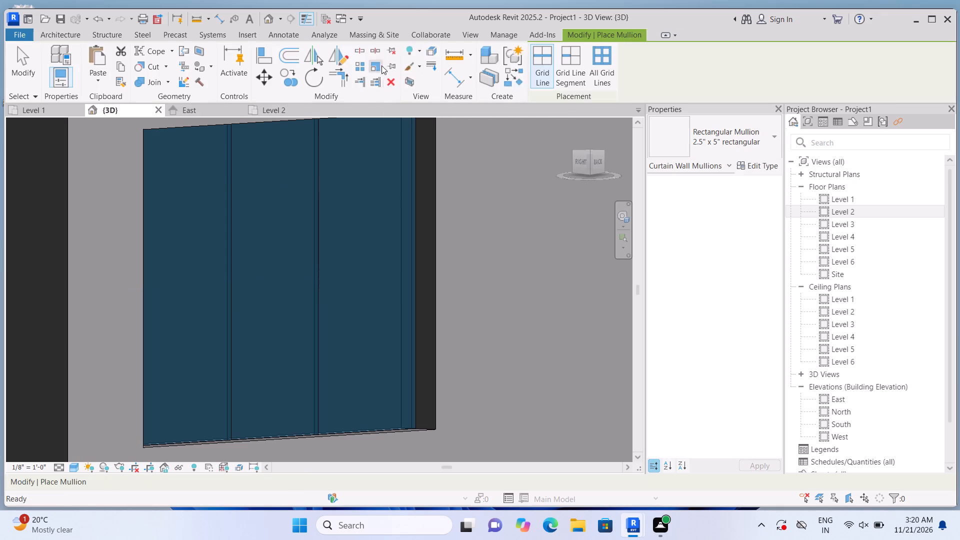
click(400, 190)
click(305, 247)
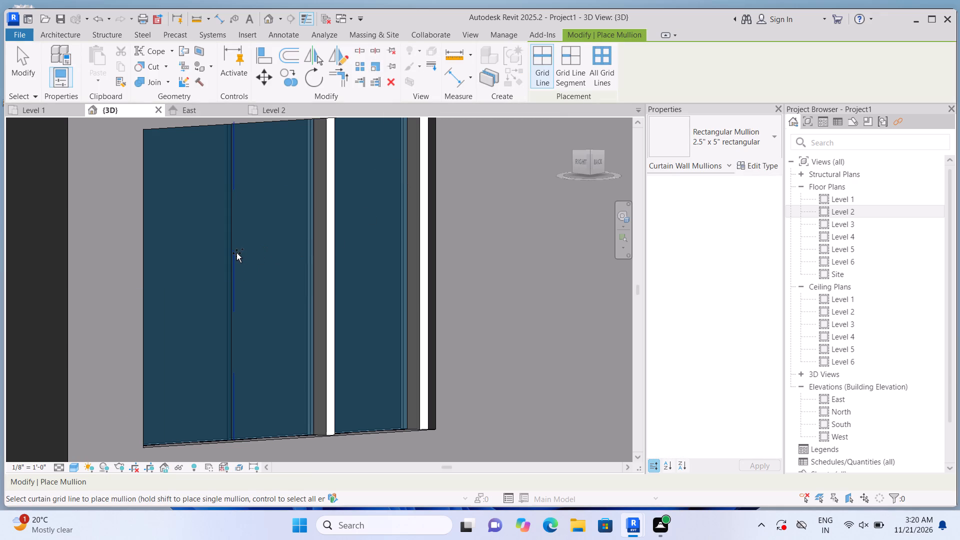
click(236, 253)
click(172, 260)
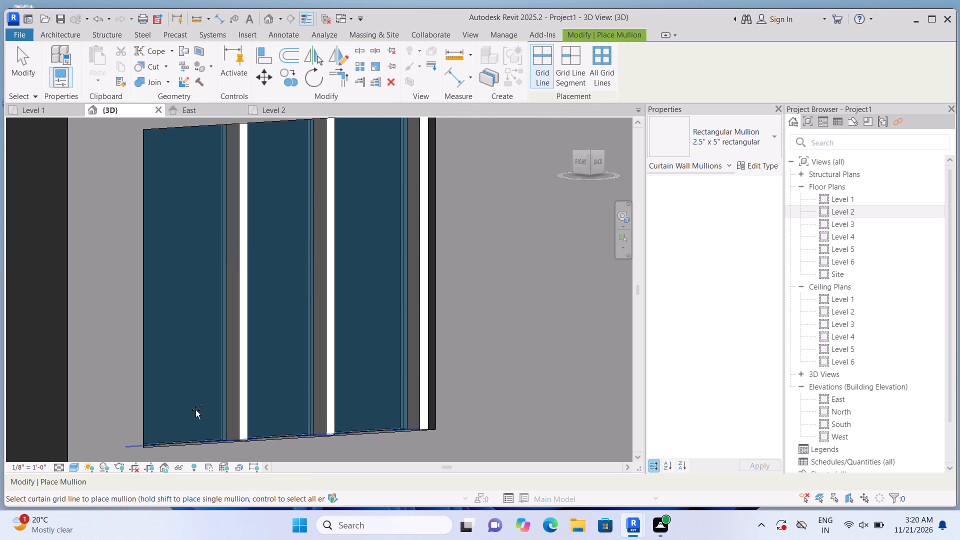
click(190, 443)
scroll(207, 423, down, 3)
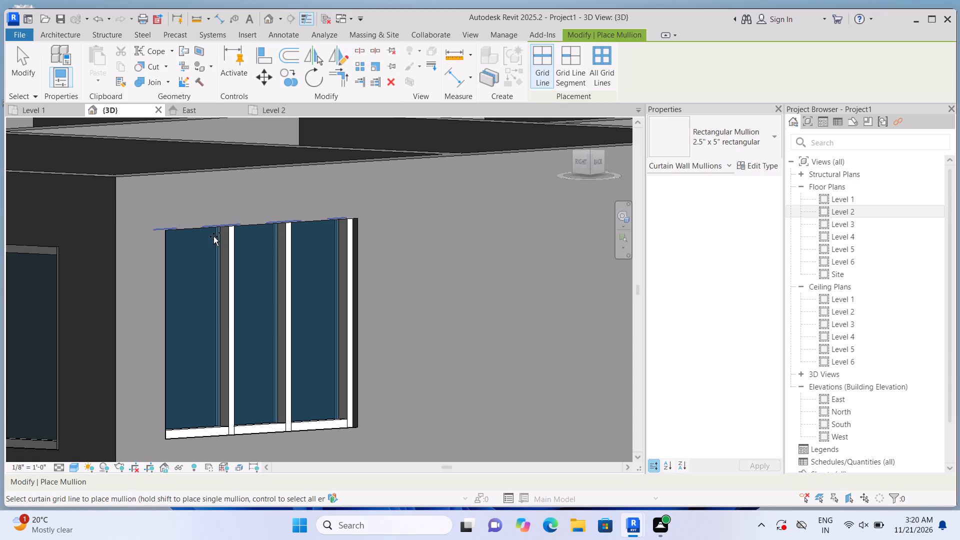
click(212, 233)
scroll(212, 233, down, 6)
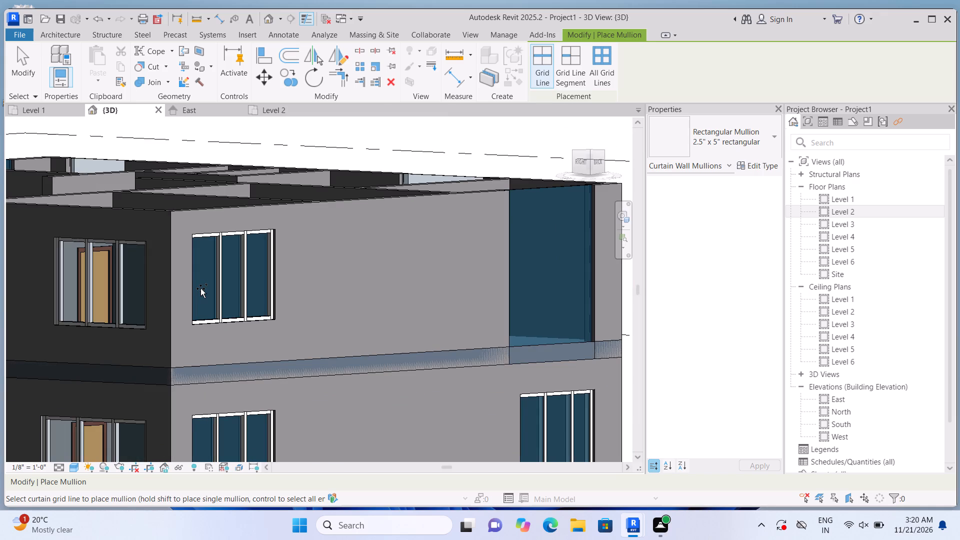
key(Escape)
Resize the remaining full-height Level 2 curtain wall on the back facade to a base offset of about 3'-8" and height of about 5'-1".
scroll(198, 290, down, 4)
scroll(341, 301, up, 1)
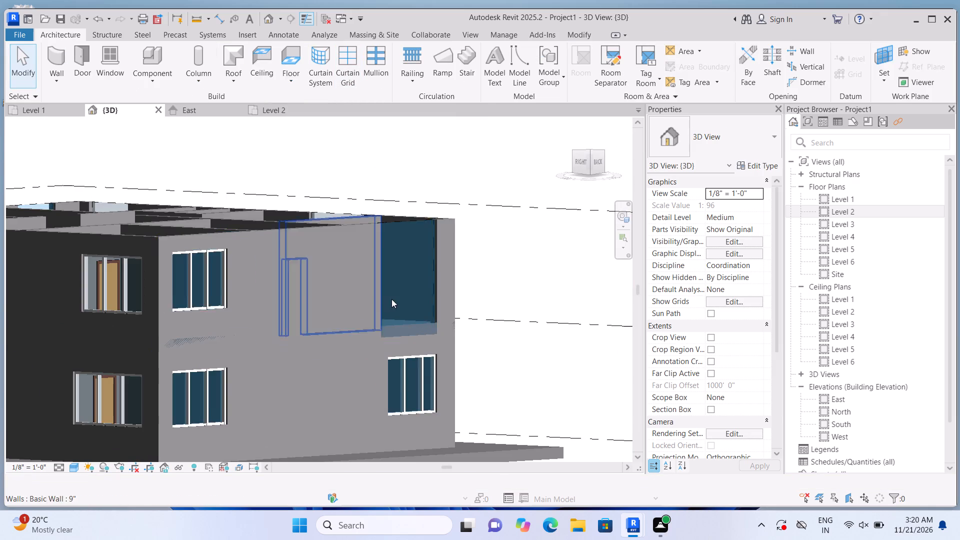
click(430, 303)
scroll(414, 358, up, 4)
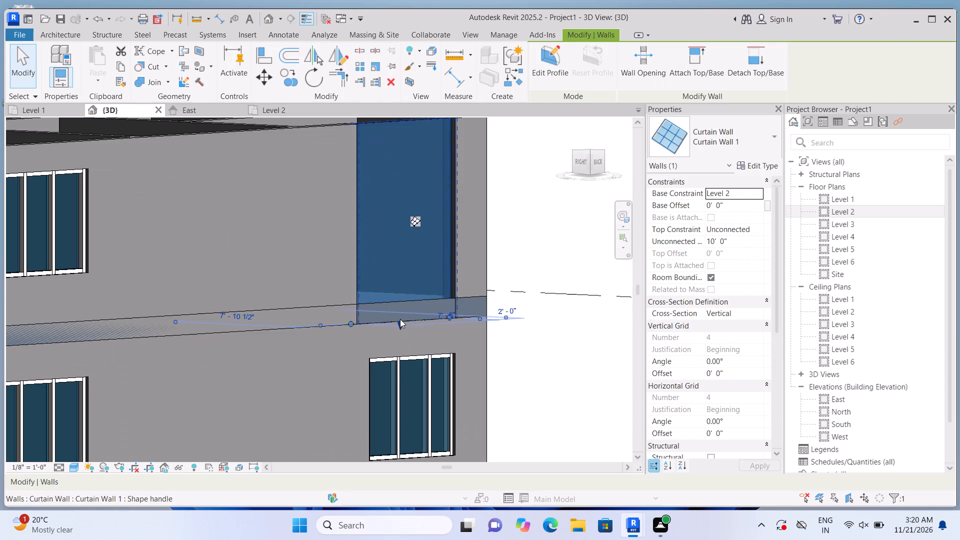
drag(400, 318, 398, 248)
scroll(400, 270, down, 1)
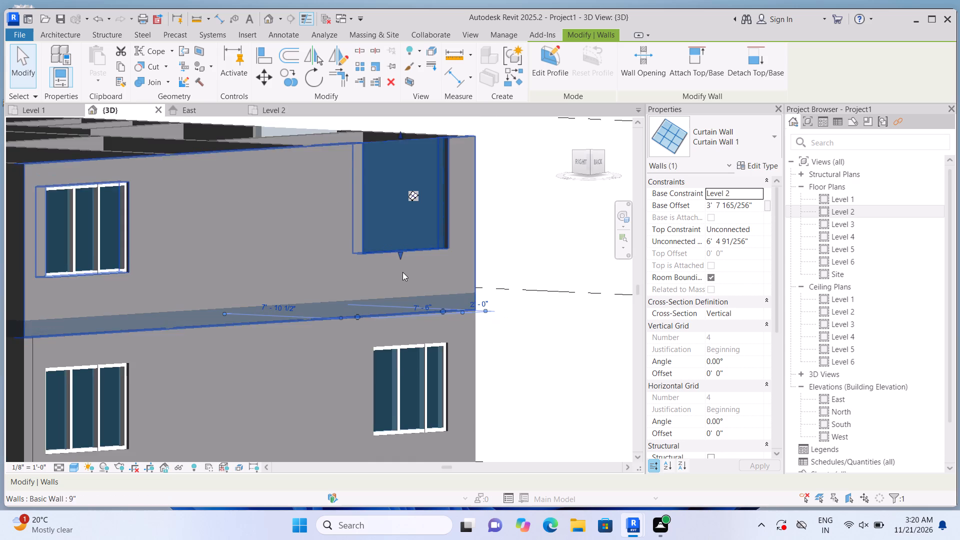
scroll(401, 143, up, 1)
drag(400, 130, 408, 163)
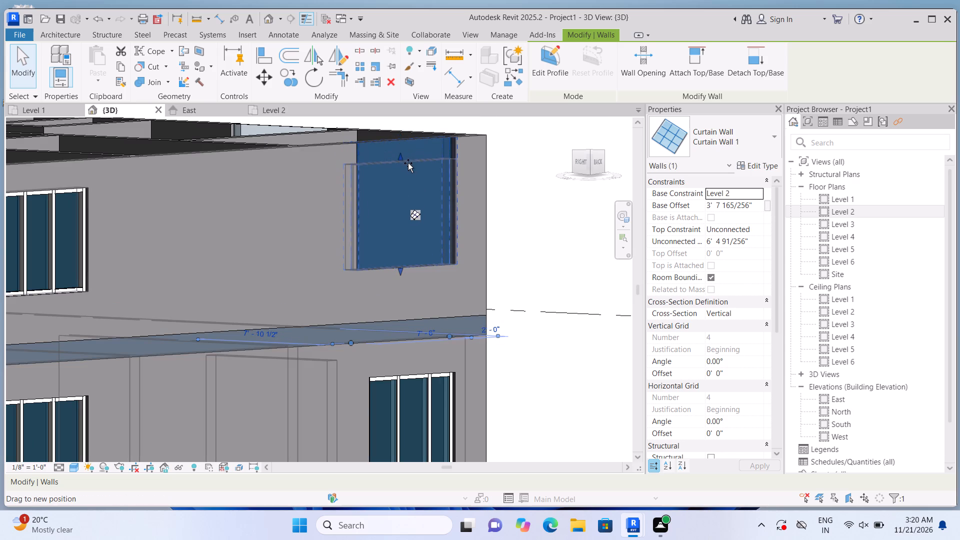
drag(408, 163, 408, 165)
click(408, 165)
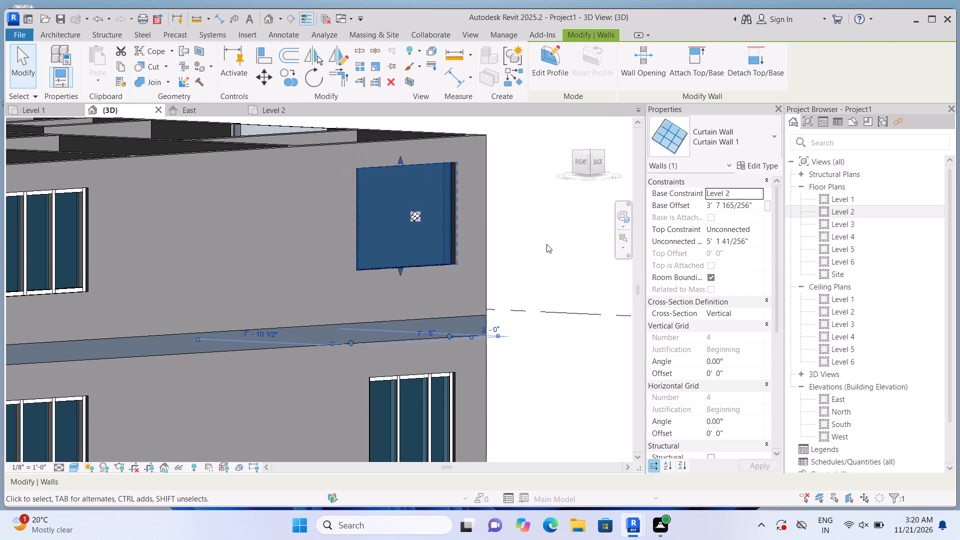
click(546, 244)
Divide the last resized Level 2 window on the back facade into three bays with two vertical curtain grid lines.
click(353, 79)
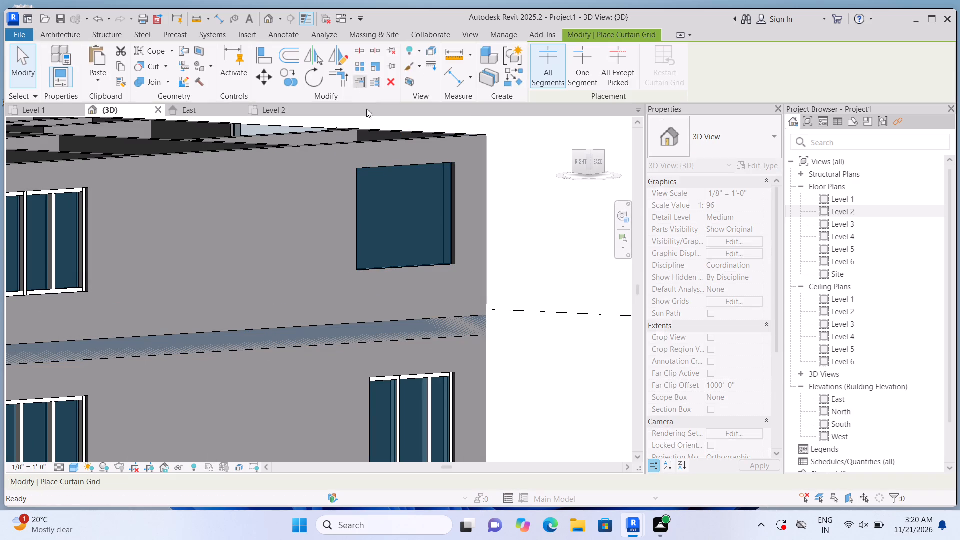
scroll(392, 204, up, 4)
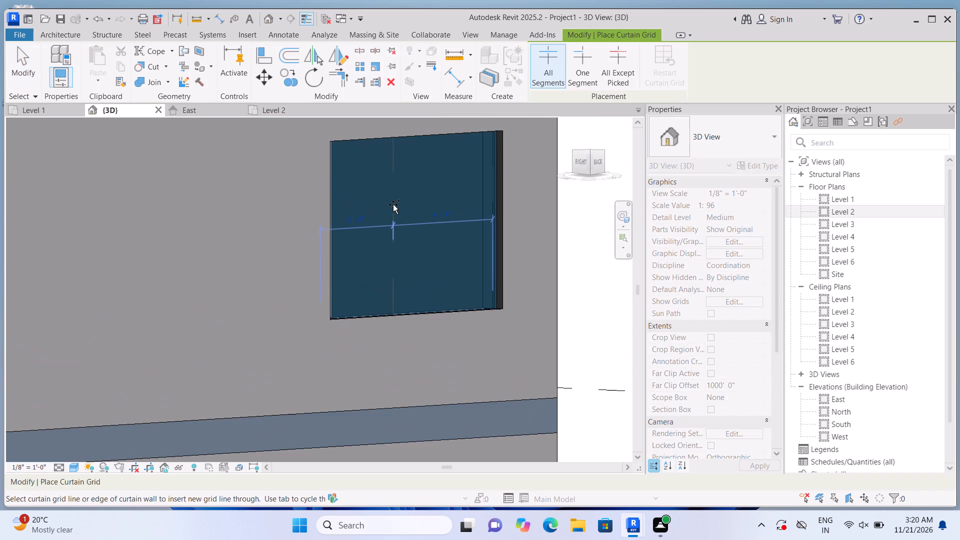
click(393, 204)
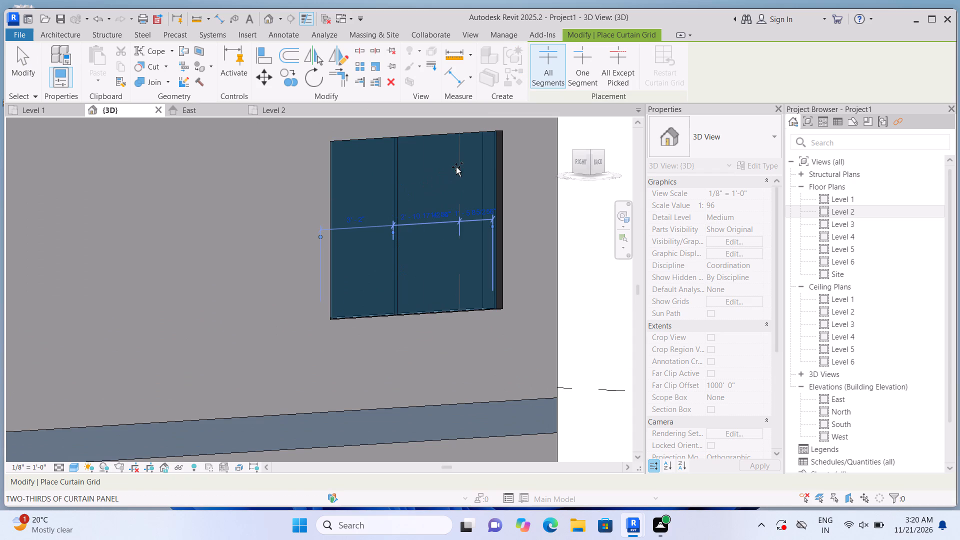
scroll(448, 173, up, 3)
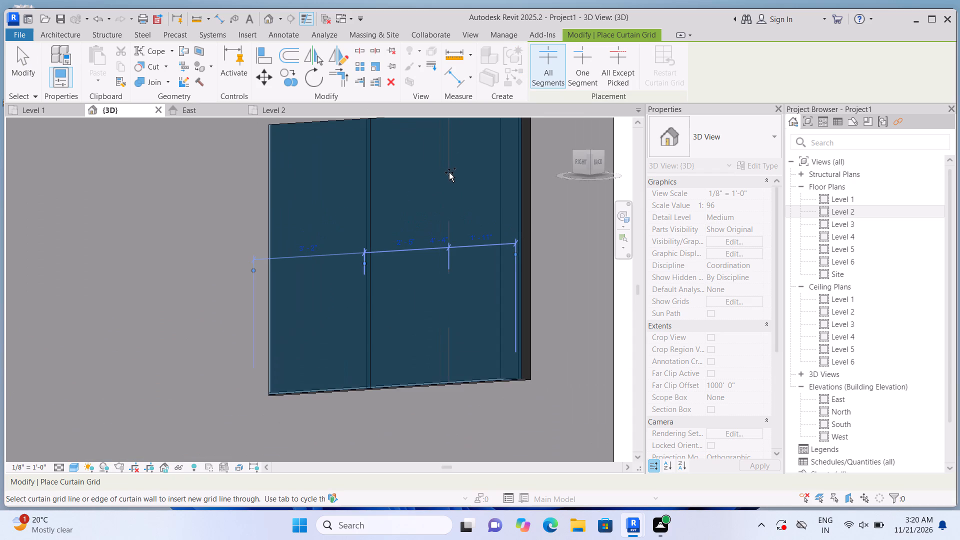
click(449, 172)
scroll(437, 207, down, 4)
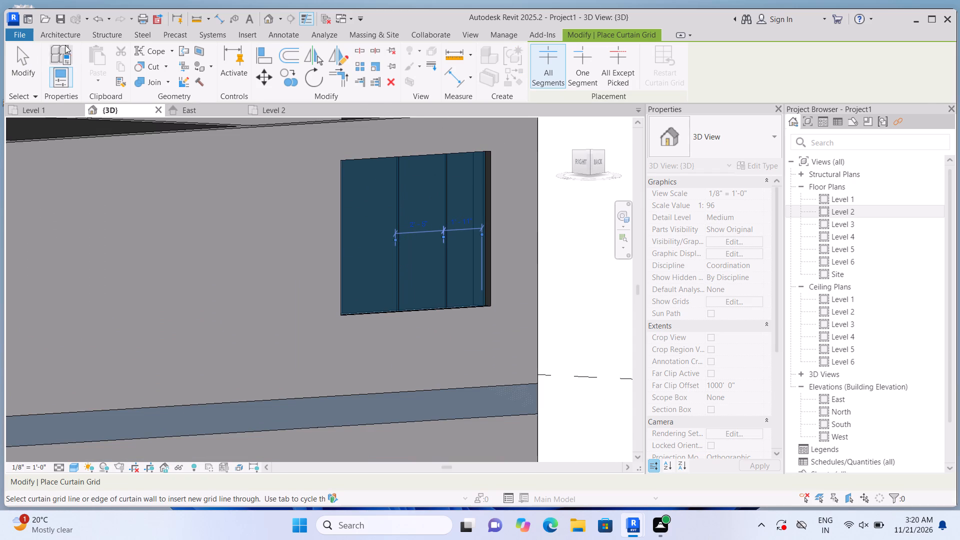
Add 2.5" x 5" rectangular mullions to both vertical grid lines and all four edges of that back-facade window.
click(65, 31)
click(367, 79)
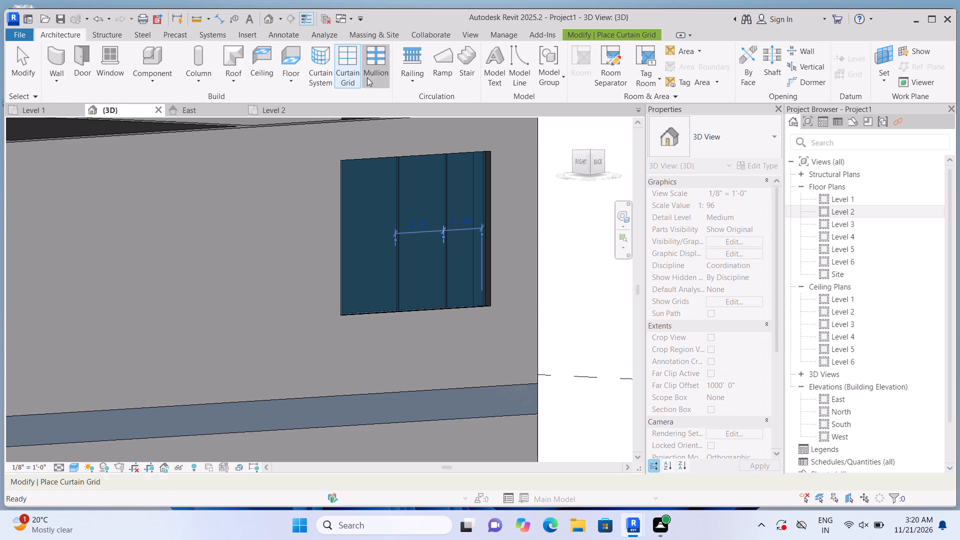
click(382, 196)
click(422, 204)
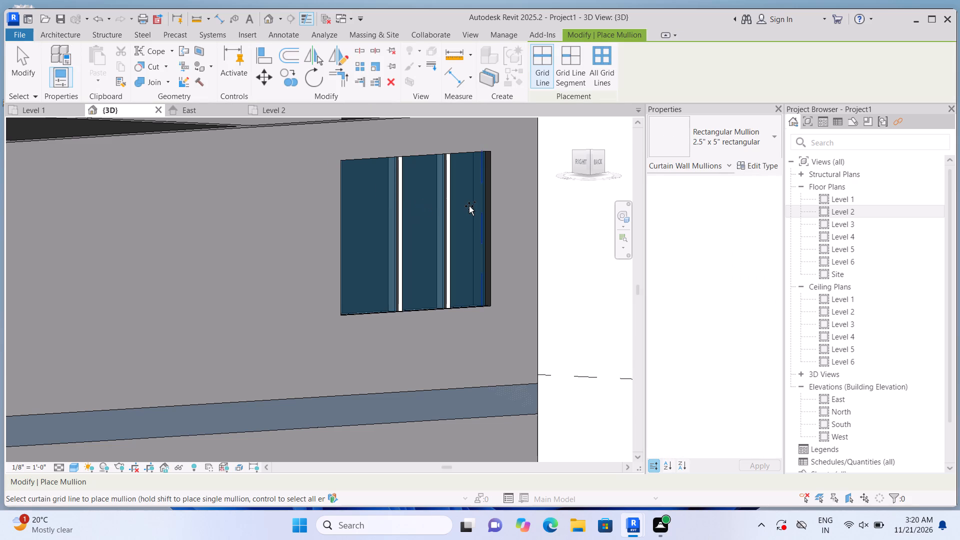
click(469, 206)
click(460, 161)
click(361, 249)
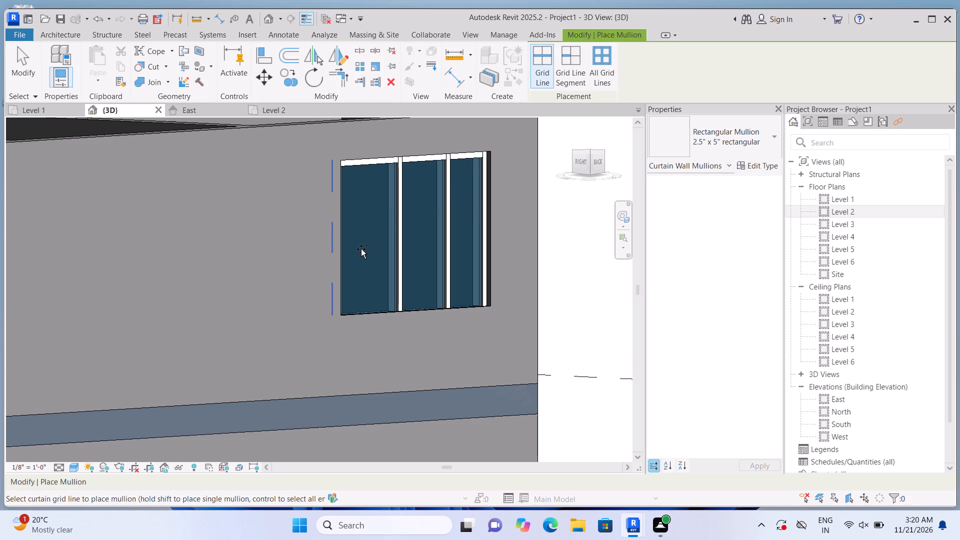
click(366, 309)
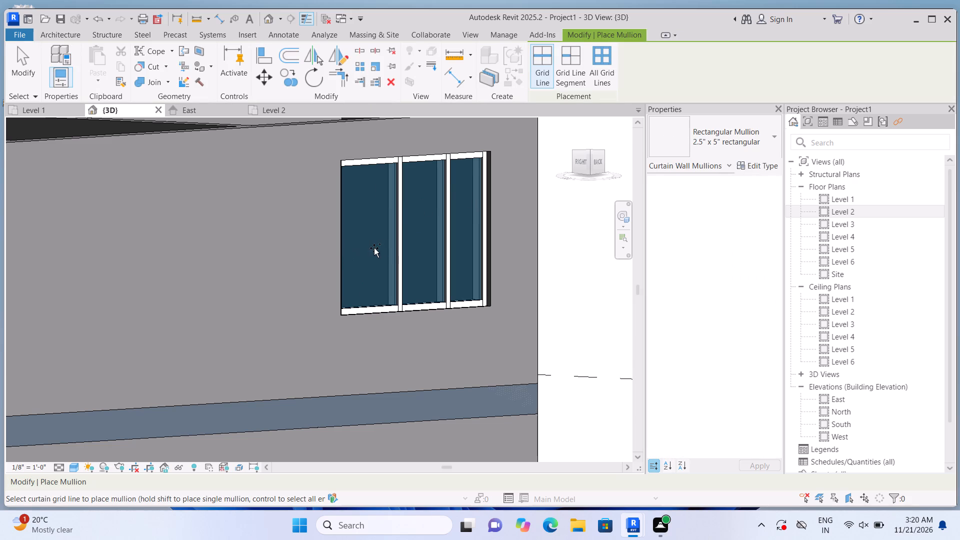
scroll(373, 252, down, 9)
key(Escape)
key(Escape)
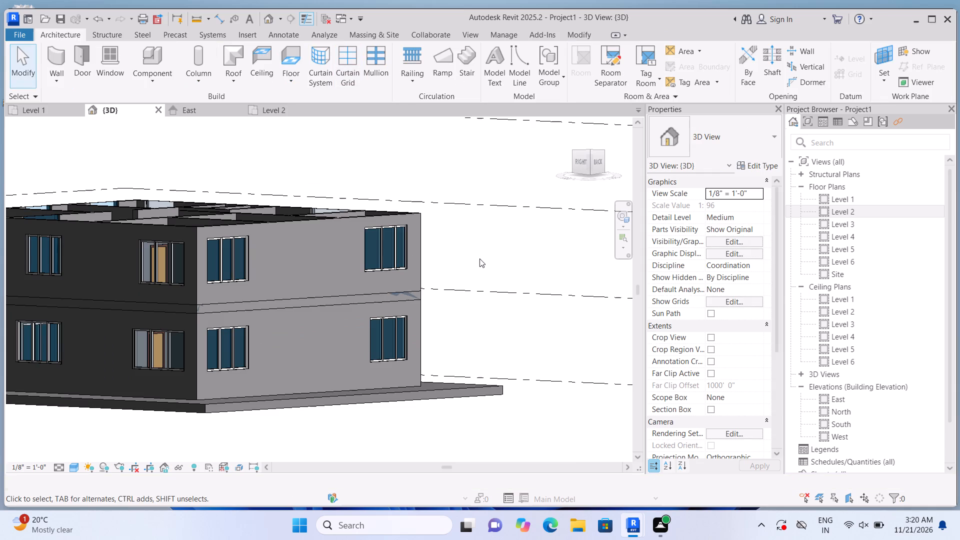
Resize the 6'-4 1/2" Level 2 curtain wall on the left facade to a base offset of about 3'-8" and height of about 4'-11".
shift+middle_drag(469, 260, 322, 300)
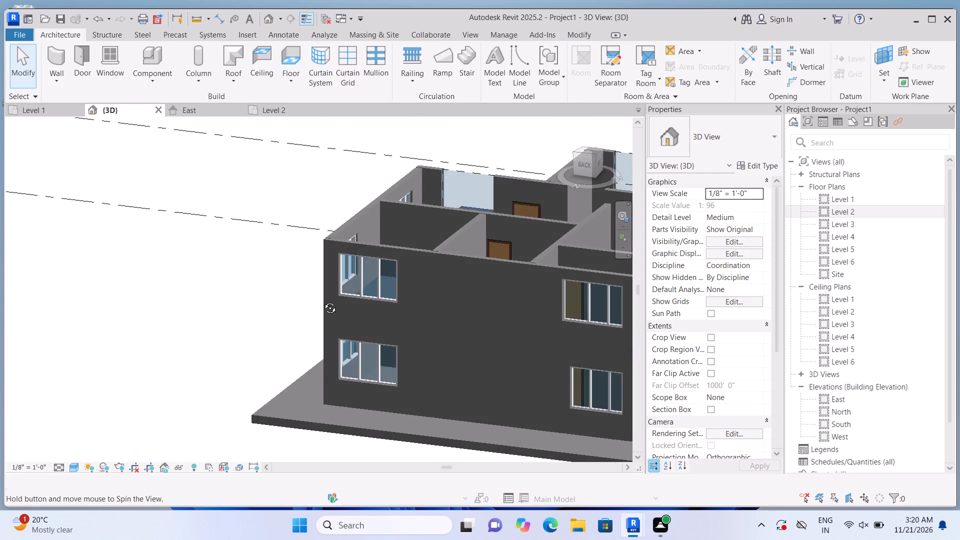
shift+middle_drag(322, 300, 284, 265)
scroll(300, 276, down, 5)
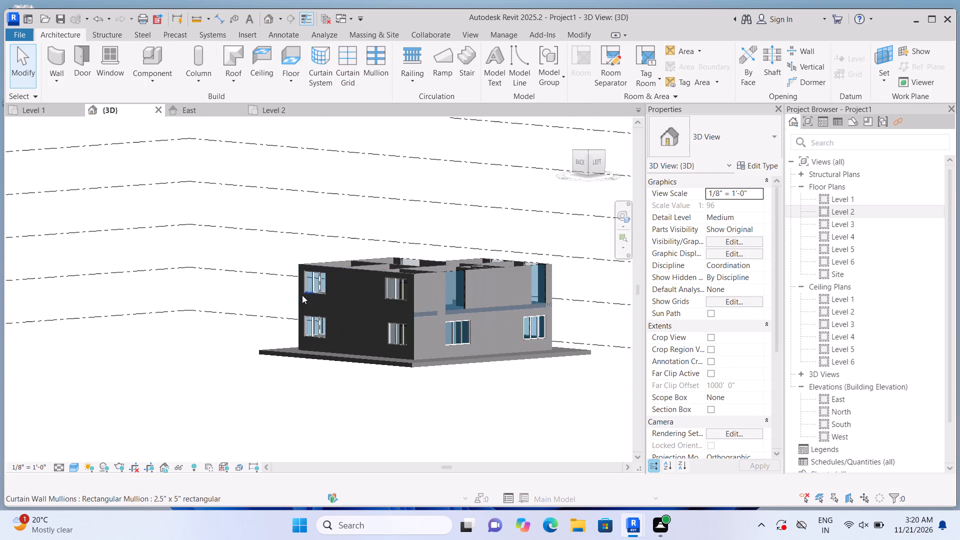
scroll(303, 295, down, 2)
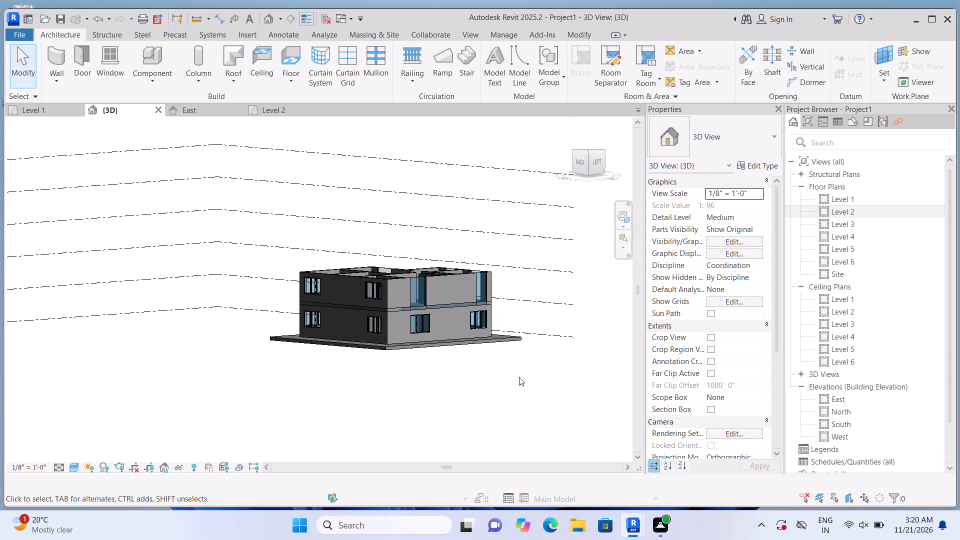
shift+middle_click(495, 375)
shift+middle_drag(489, 375, 471, 384)
scroll(478, 363, up, 2)
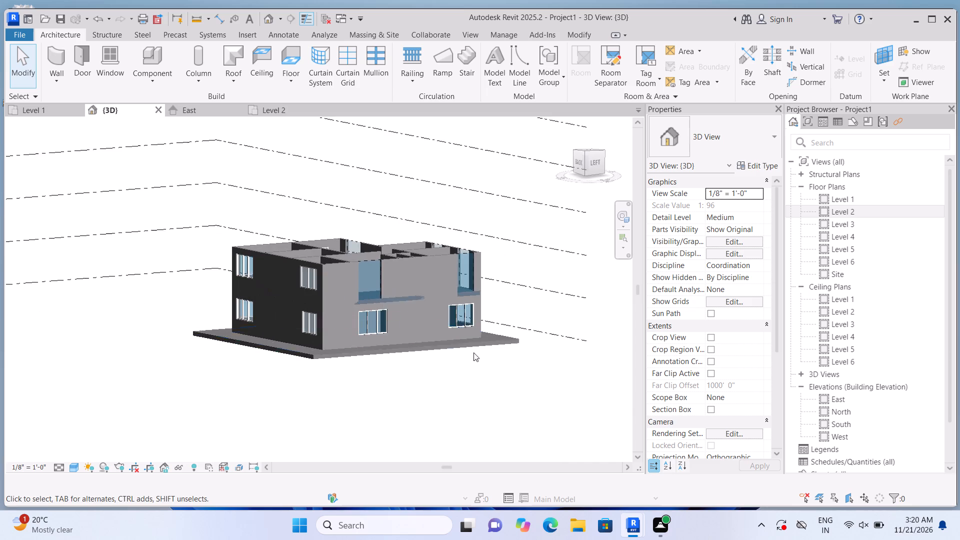
scroll(473, 352, up, 5)
click(264, 244)
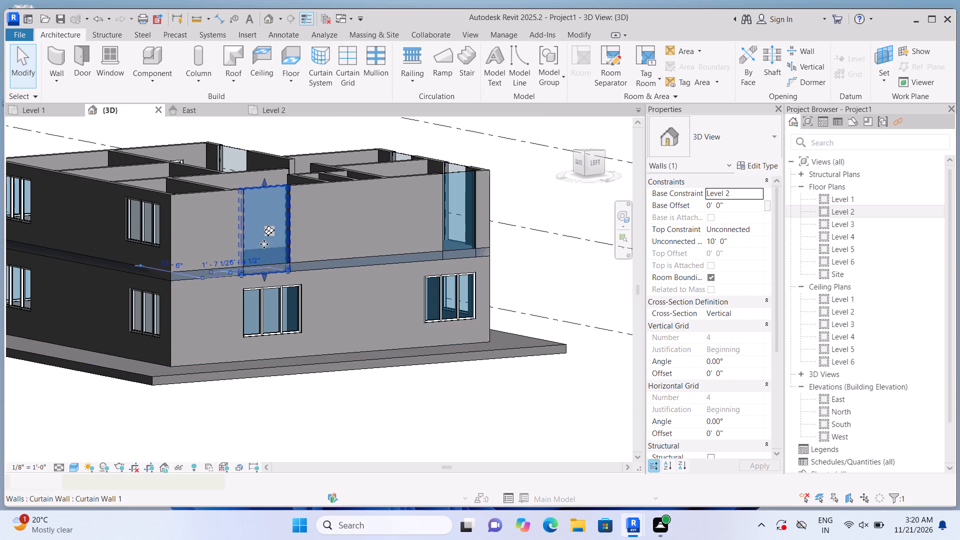
scroll(271, 266, up, 3)
drag(260, 274, 265, 226)
scroll(265, 232, down, 1)
scroll(263, 159, up, 3)
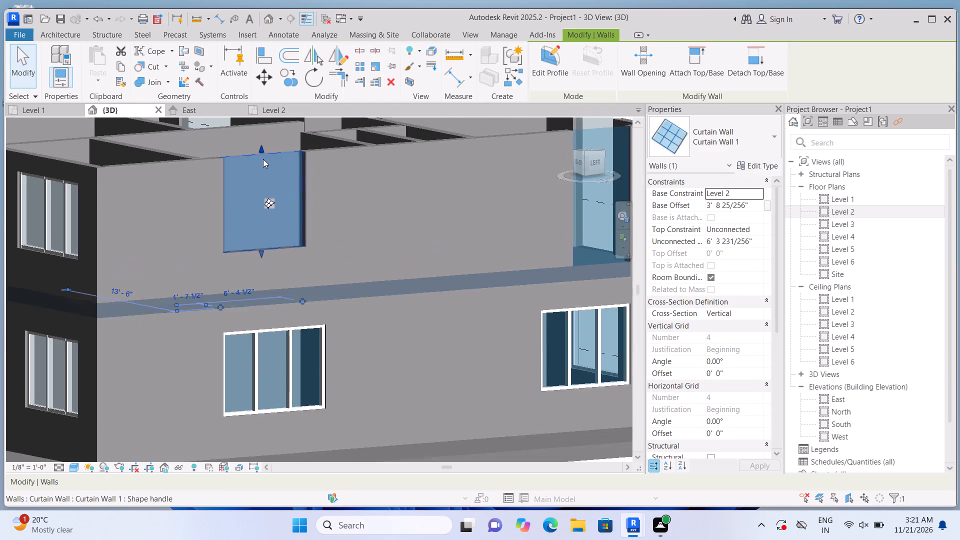
scroll(263, 159, up, 1)
drag(260, 143, 271, 181)
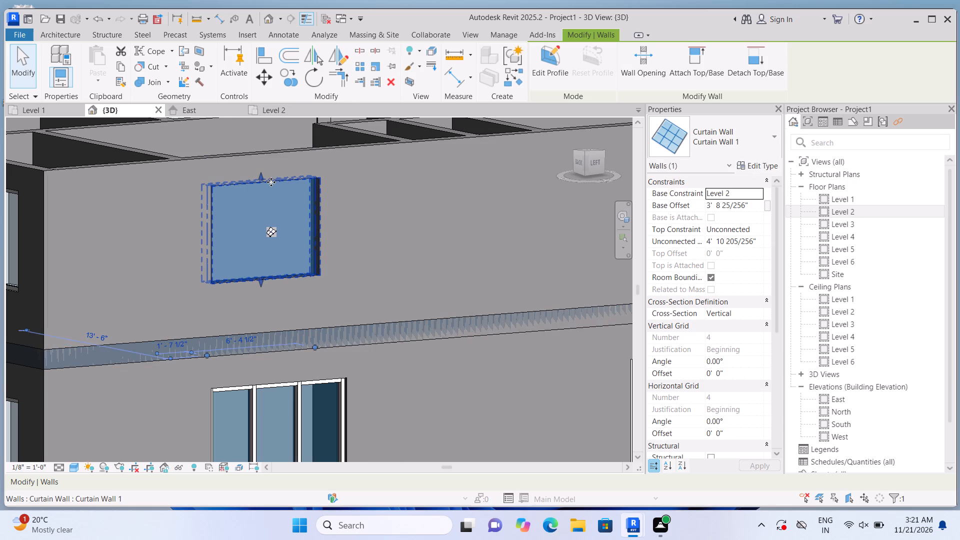
Divide the 6'-4 1/2" left-facade window into three equal 2'-1 1/2" bays with two vertical curtain grid lines.
click(71, 40)
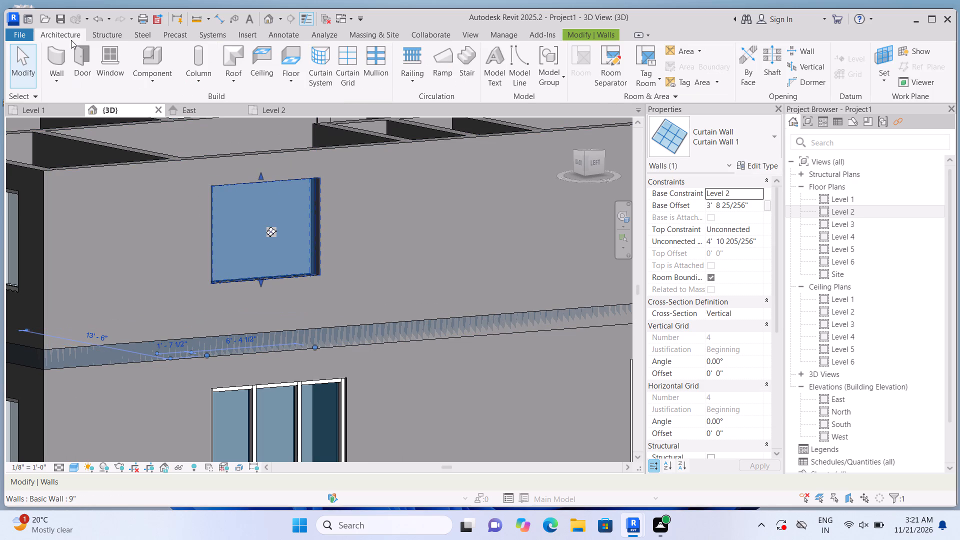
click(347, 68)
scroll(224, 273, up, 1)
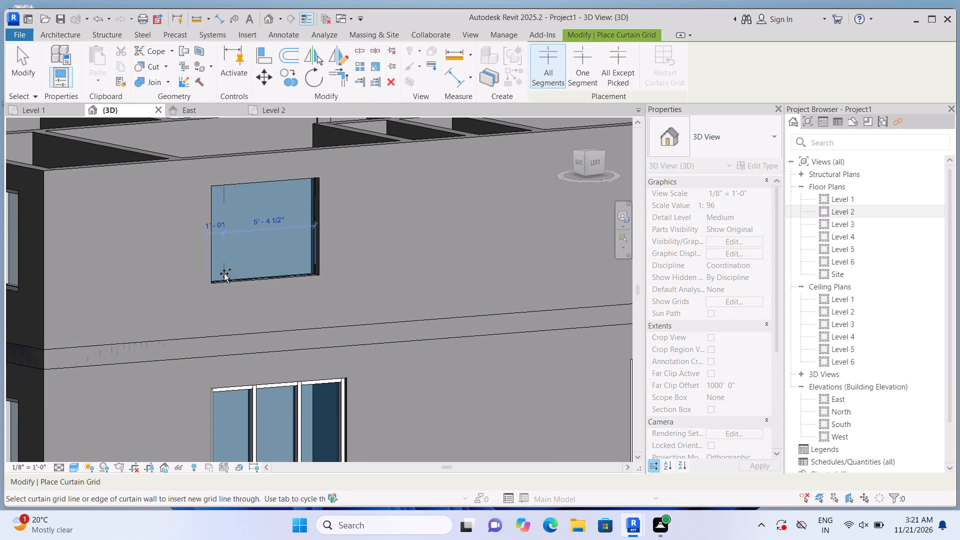
scroll(225, 269, up, 2)
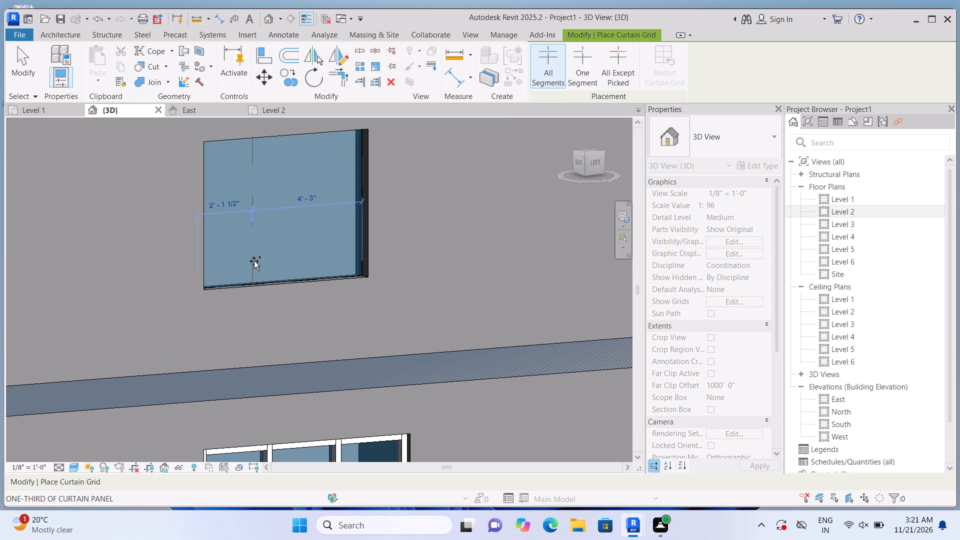
click(254, 261)
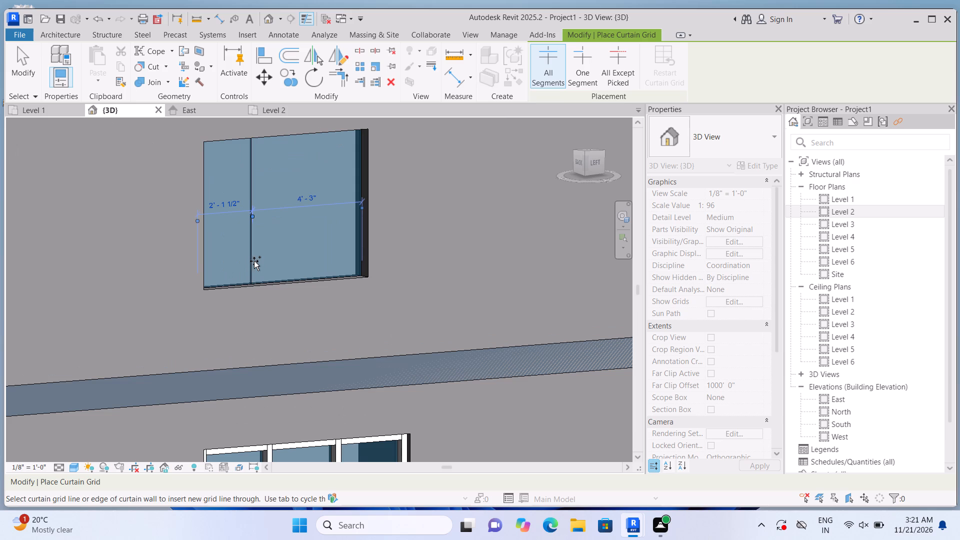
click(300, 242)
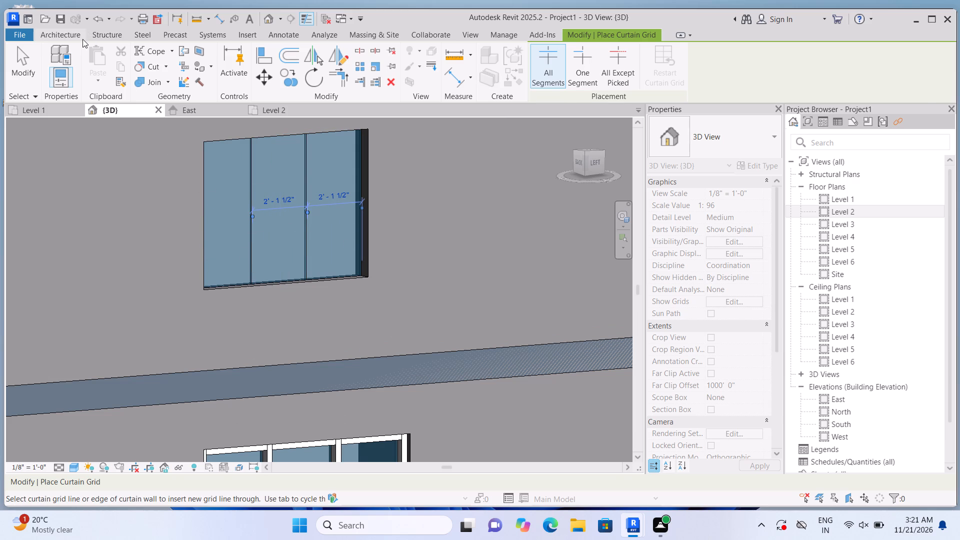
Add 2.5" x 5" rectangular mullions to both vertical grid lines and all four edges of the 6'-4 1/2" left-facade window.
click(81, 37)
click(385, 80)
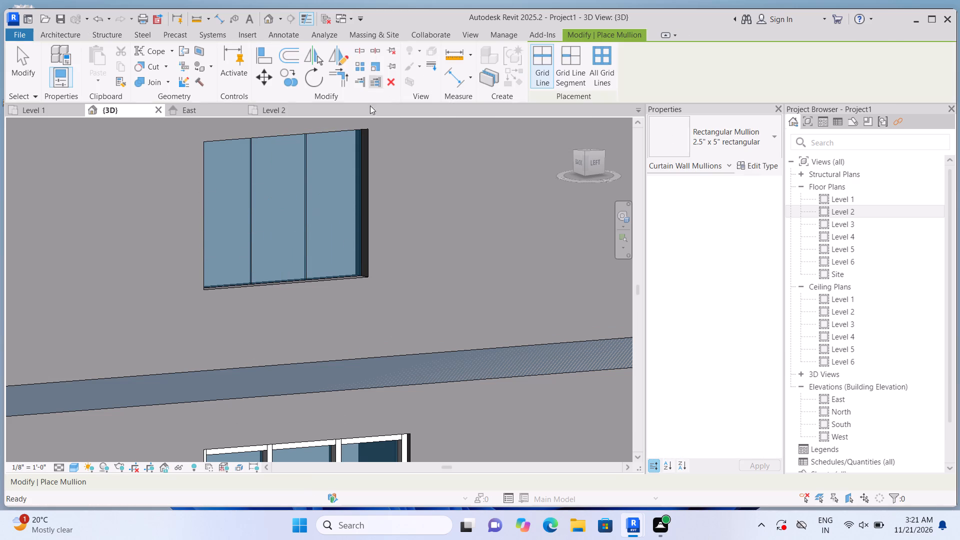
click(352, 179)
click(317, 202)
click(246, 216)
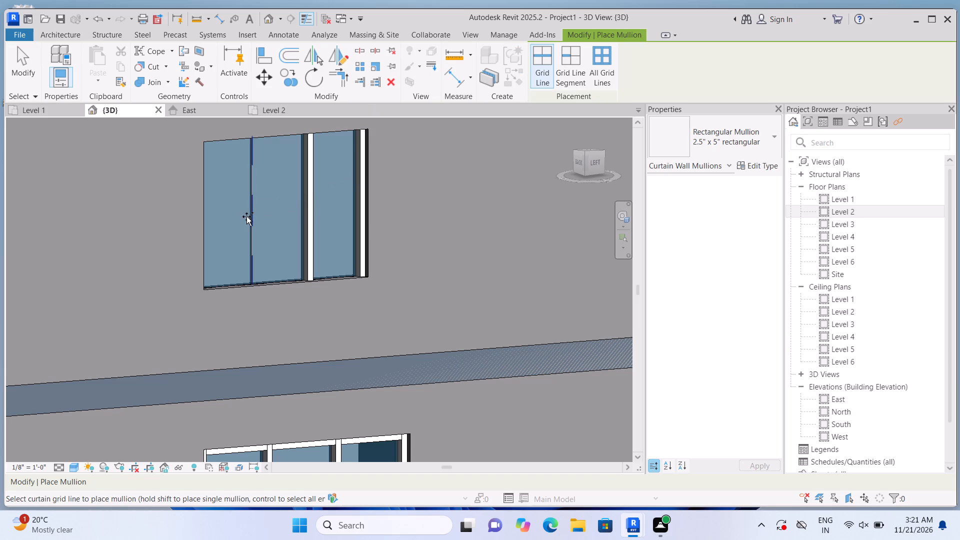
click(224, 221)
click(229, 291)
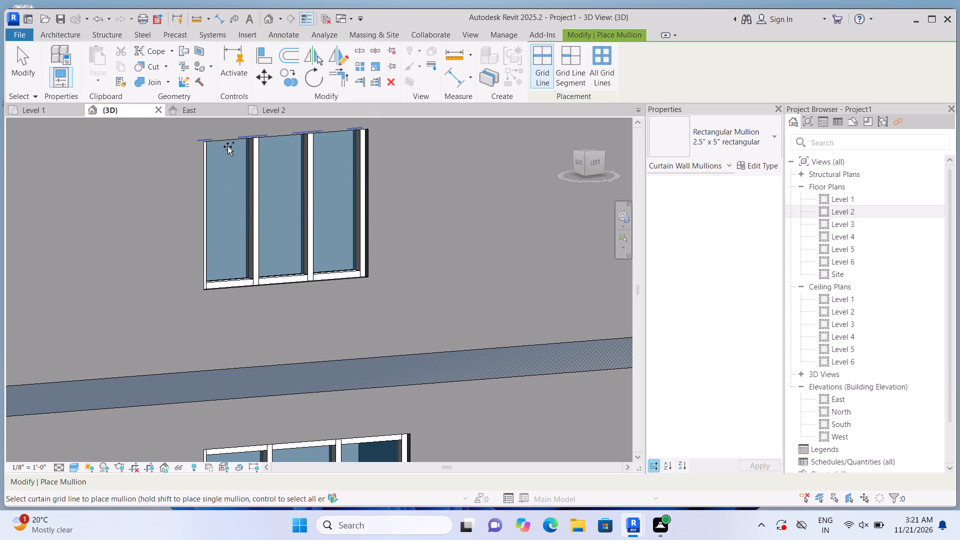
click(227, 146)
key(Escape)
scroll(205, 264, down, 4)
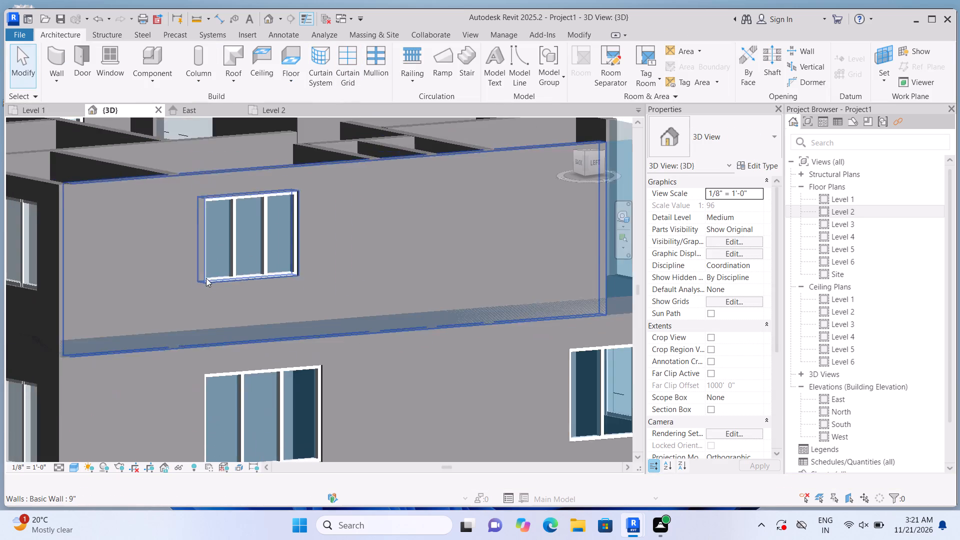
In the Level 2 floor plan, delete the 4'-6" curtain wall on the west exterior wall of the southwest corner room.
scroll(206, 278, down, 3)
scroll(484, 274, up, 2)
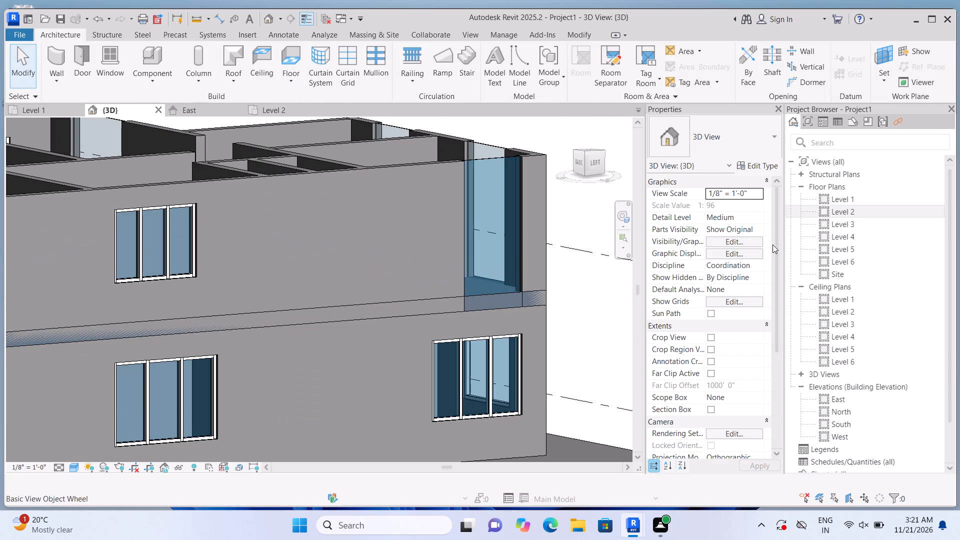
double_click(825, 209)
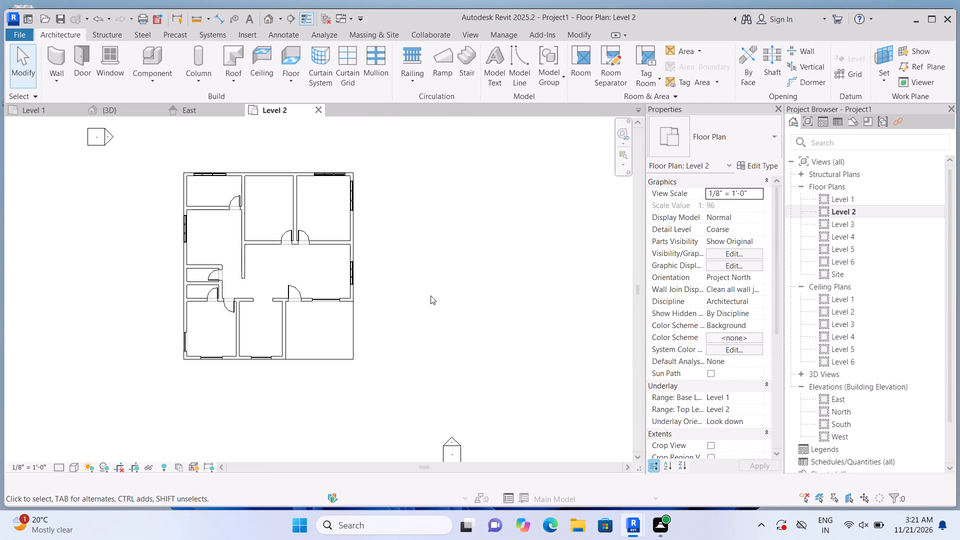
scroll(158, 334, up, 5)
click(210, 347)
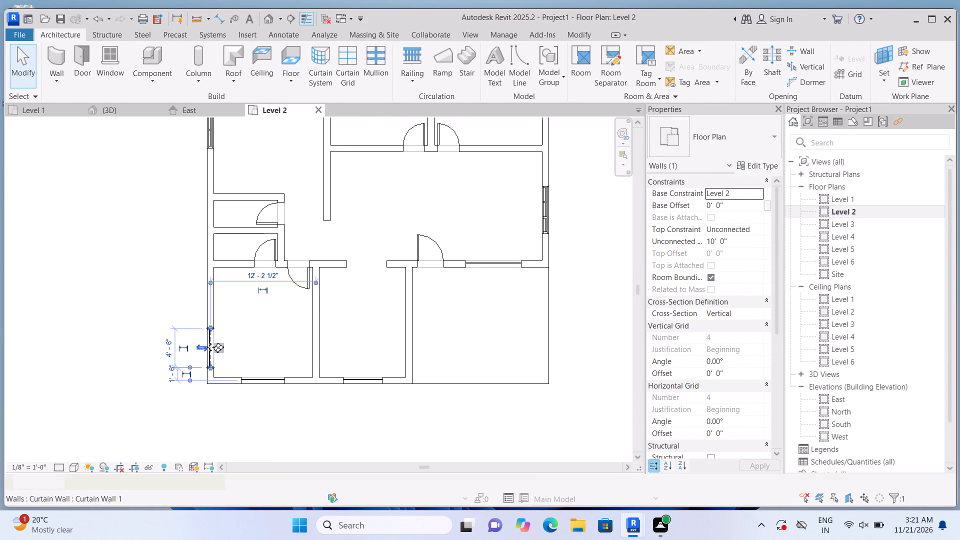
key(Delete)
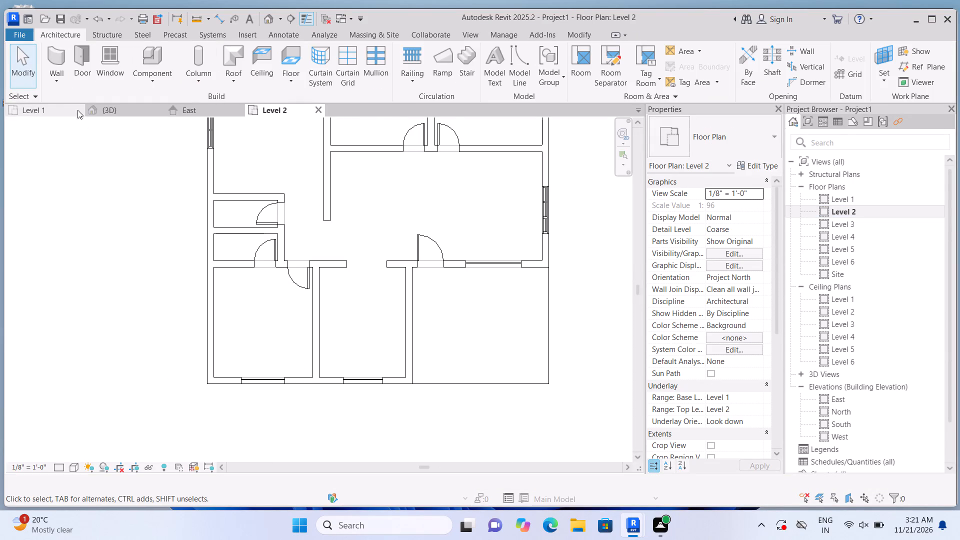
Draw a 5'-6" Curtain Wall 1 along the southwest room's west exterior wall, starting 1'-6" from the south wall.
click(63, 59)
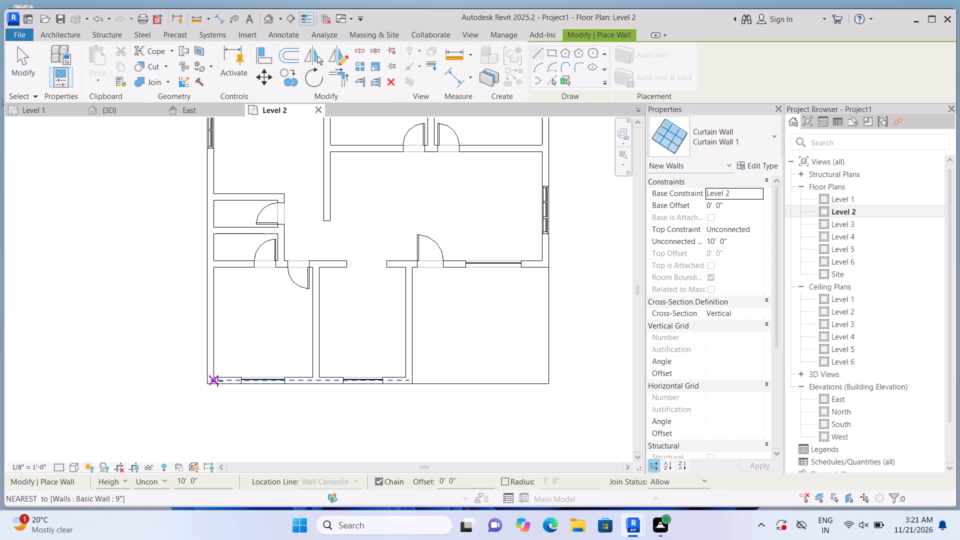
click(210, 370)
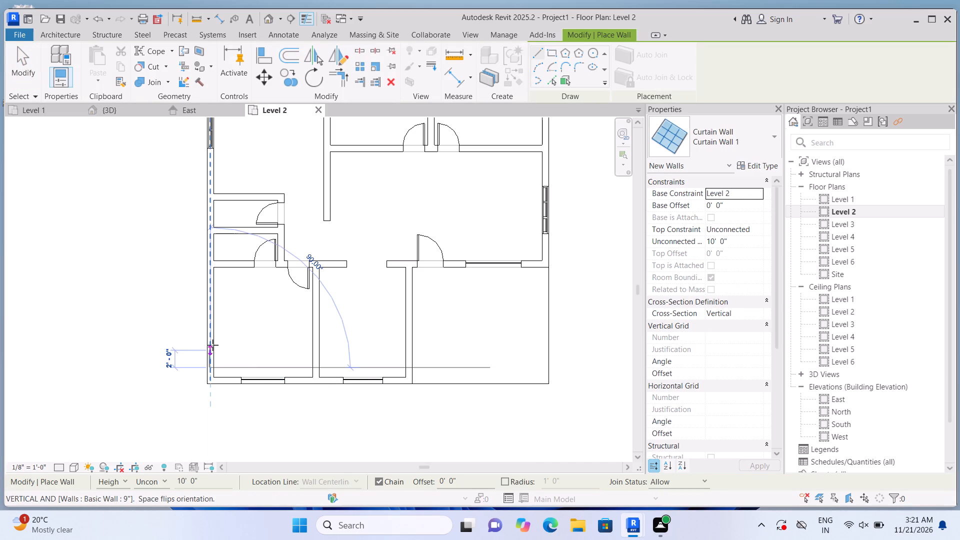
click(216, 319)
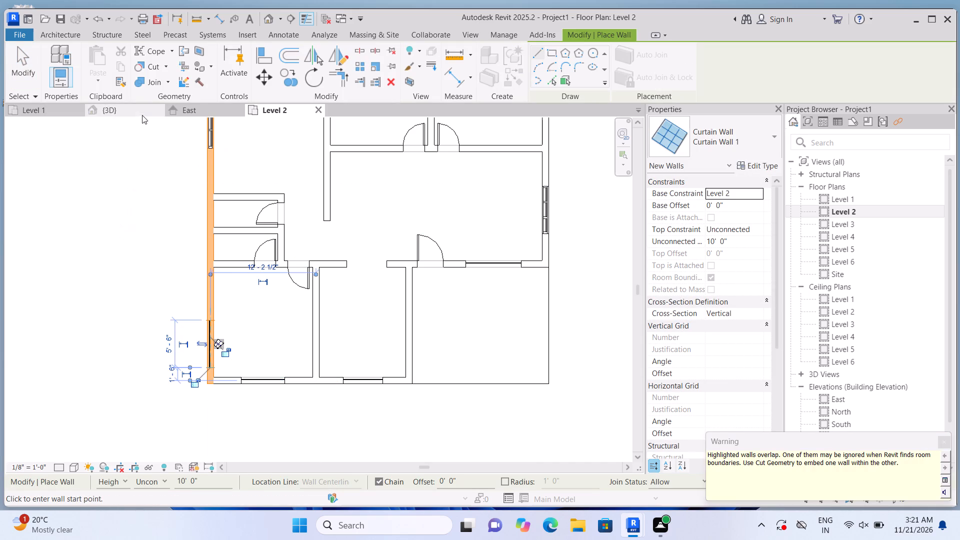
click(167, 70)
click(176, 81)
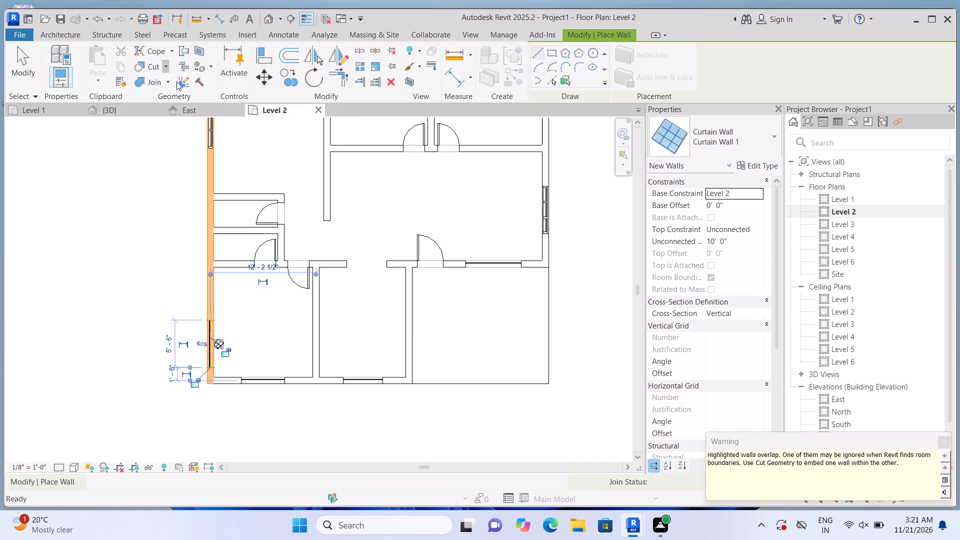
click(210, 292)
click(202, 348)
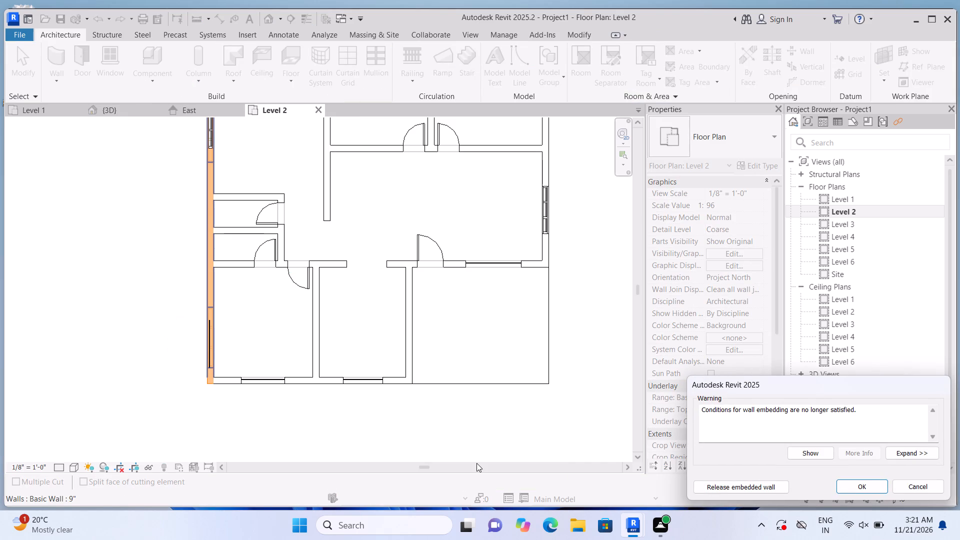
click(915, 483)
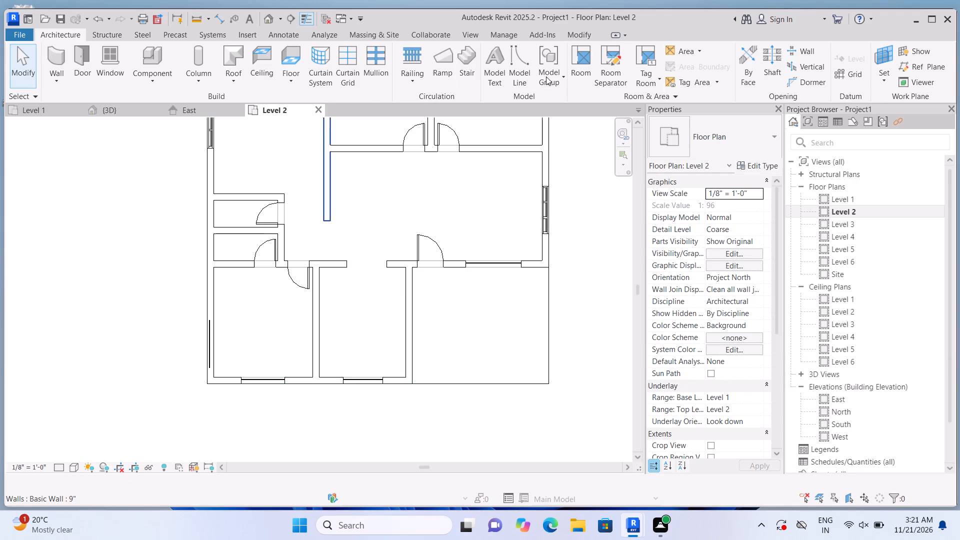
Cut the southwest room's west exterior wall with the new 5'-6" curtain wall using Cut Geometry, embedding the window.
click(526, 72)
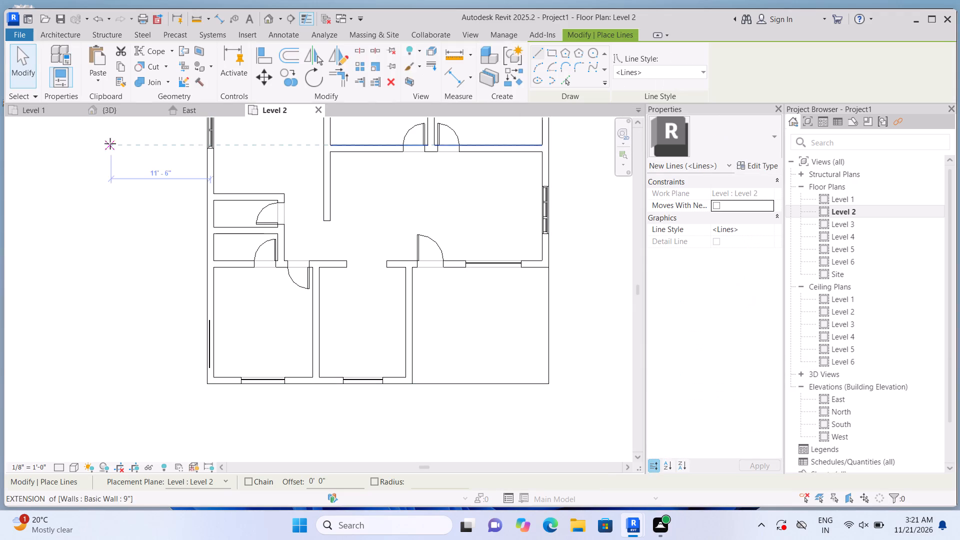
click(165, 64)
click(165, 89)
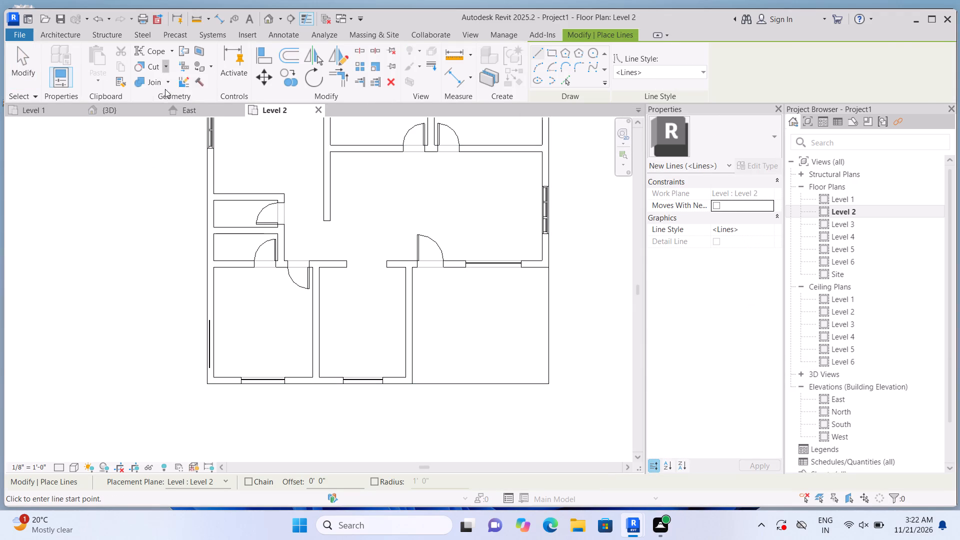
click(216, 294)
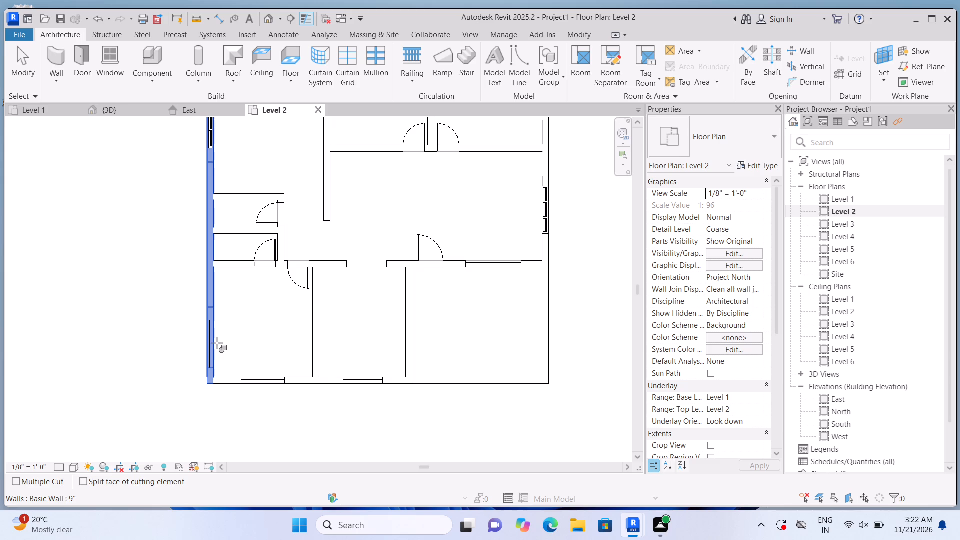
click(208, 352)
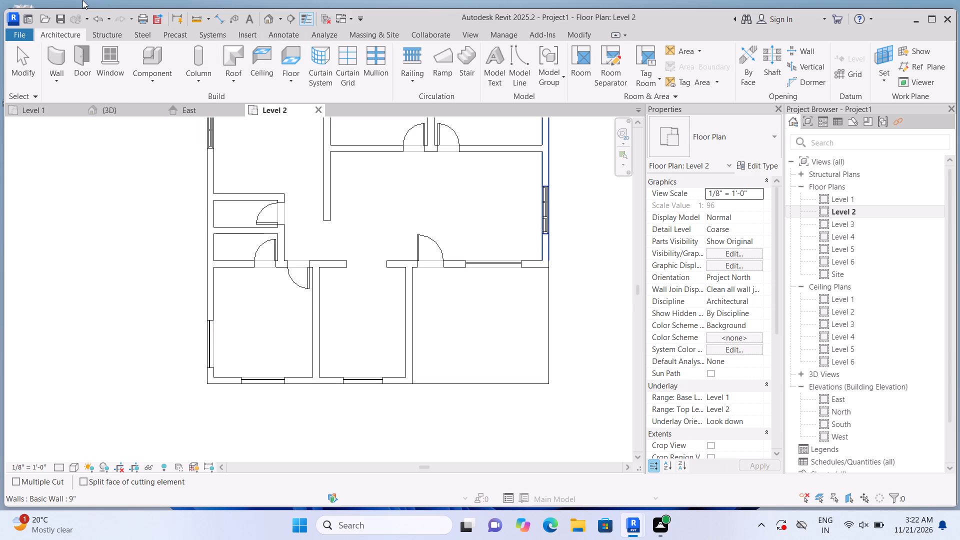
In the 3D view, raise the base of the 5'-6" Level 2 left-facade curtain wall to an offset of about 3'-8 1/2".
click(266, 17)
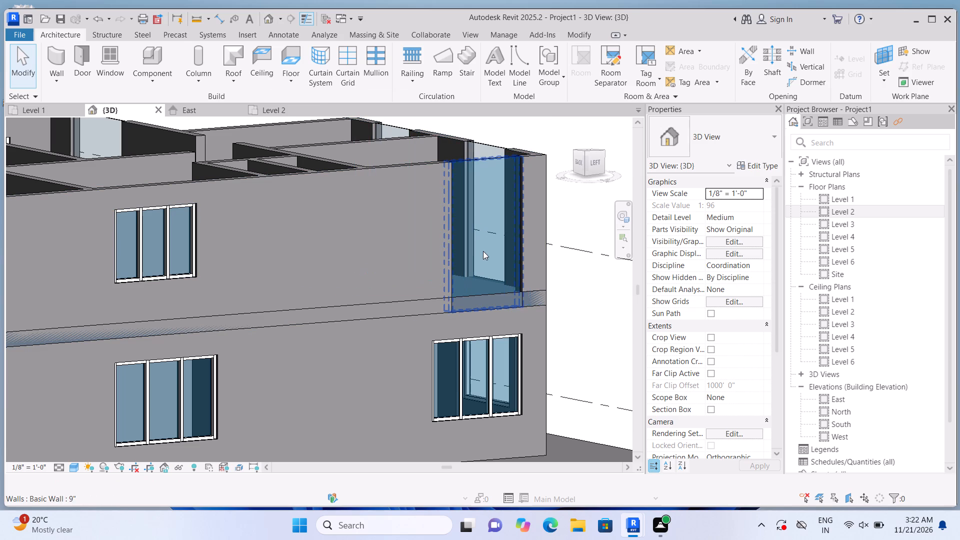
click(483, 251)
scroll(517, 344, up, 3)
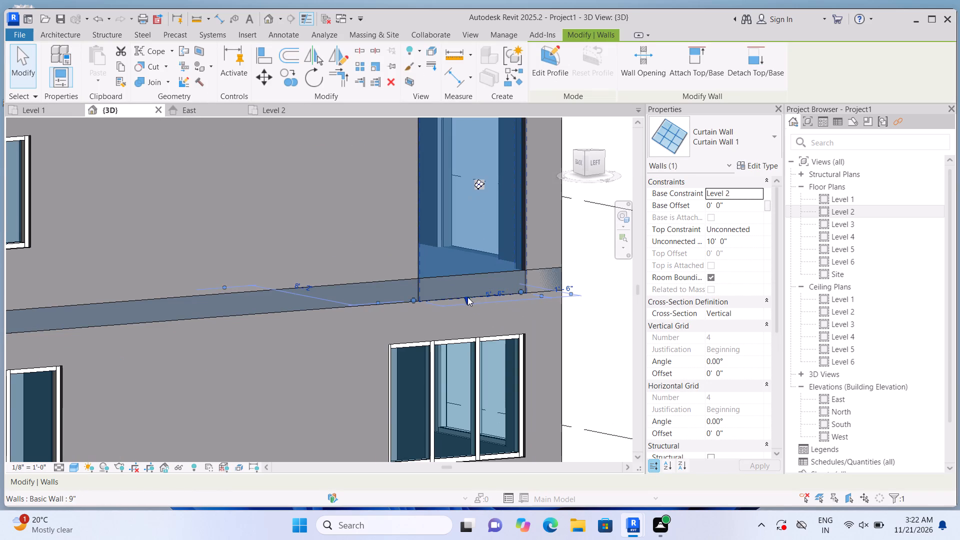
drag(466, 292, 468, 219)
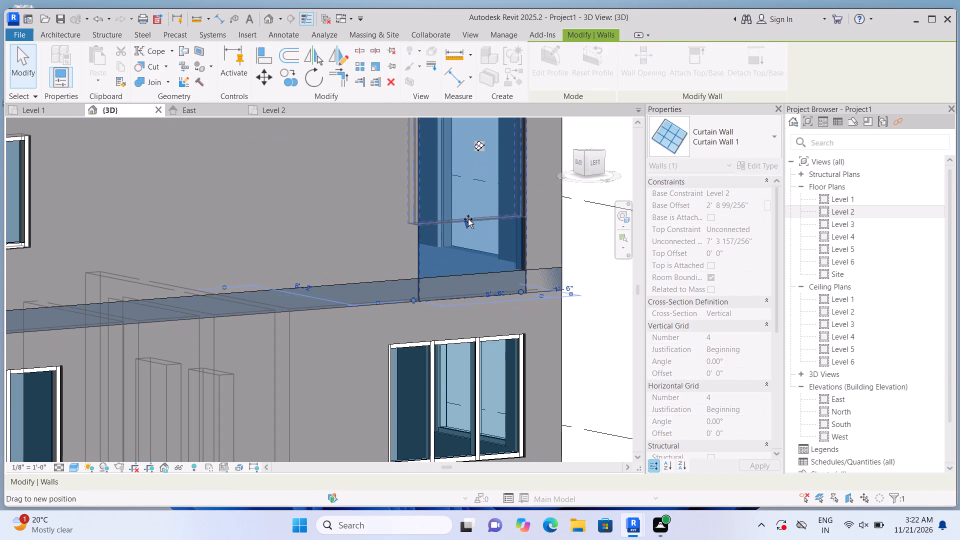
drag(468, 219, 468, 211)
Lower the top of the 5'-6" left-facade curtain wall to an unconnected height of about 4'-6".
scroll(470, 228, down, 7)
scroll(489, 177, up, 3)
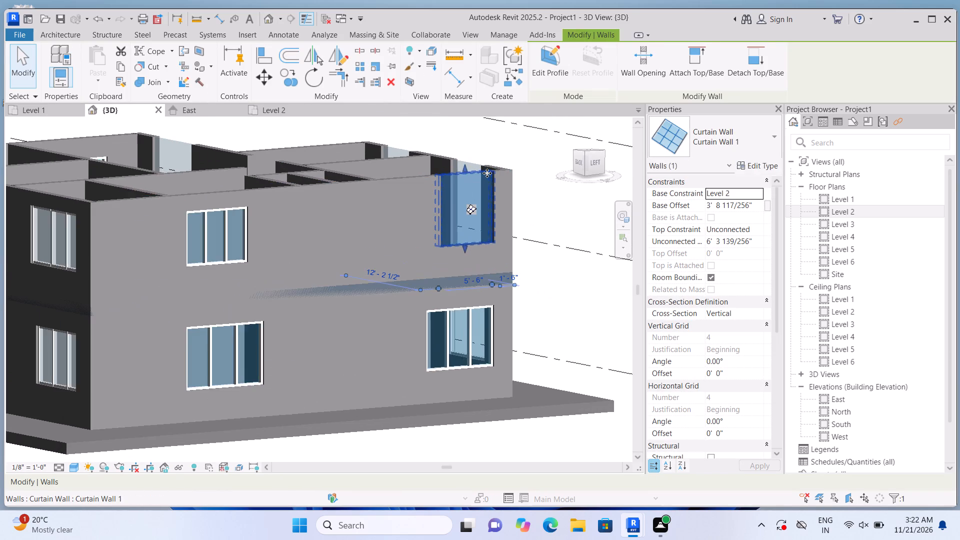
scroll(487, 173, up, 1)
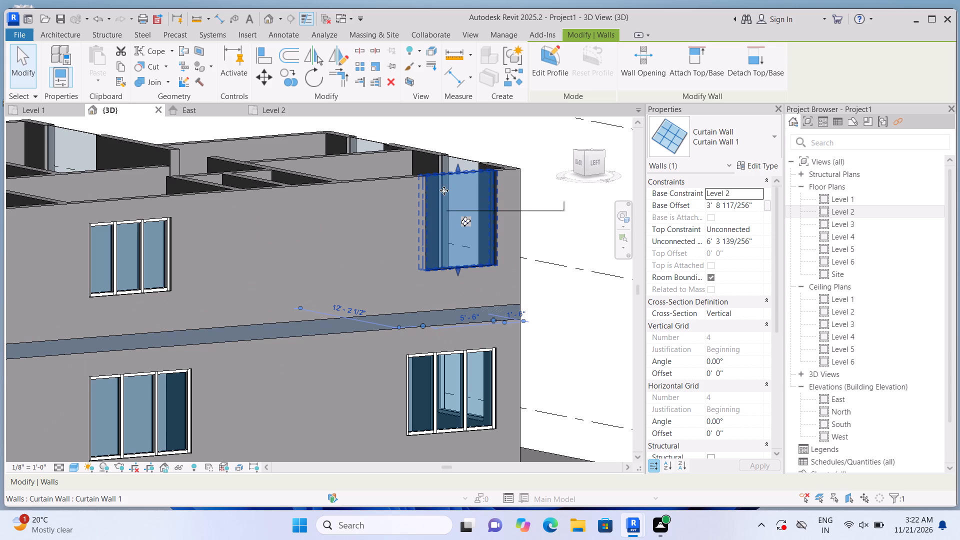
scroll(444, 190, up, 1)
drag(458, 163, 465, 200)
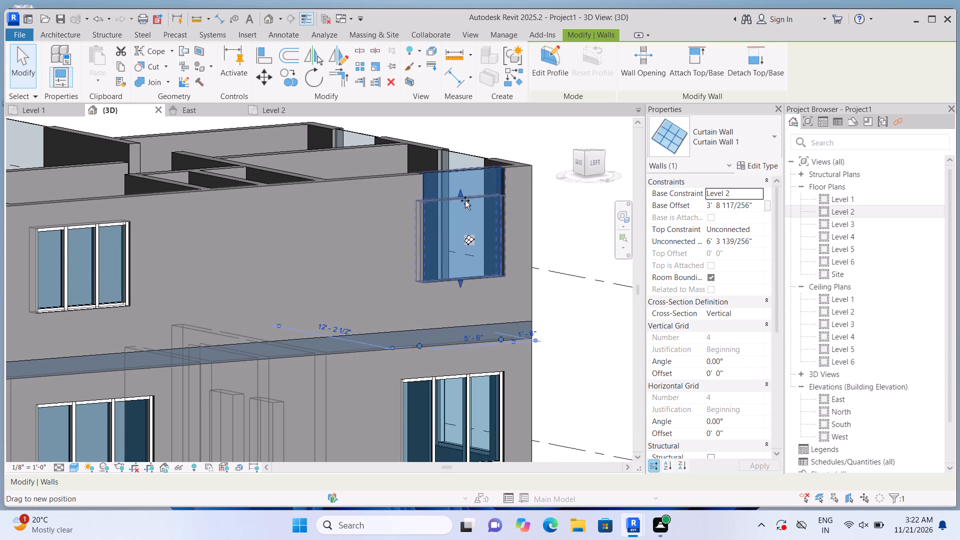
drag(465, 200, 463, 196)
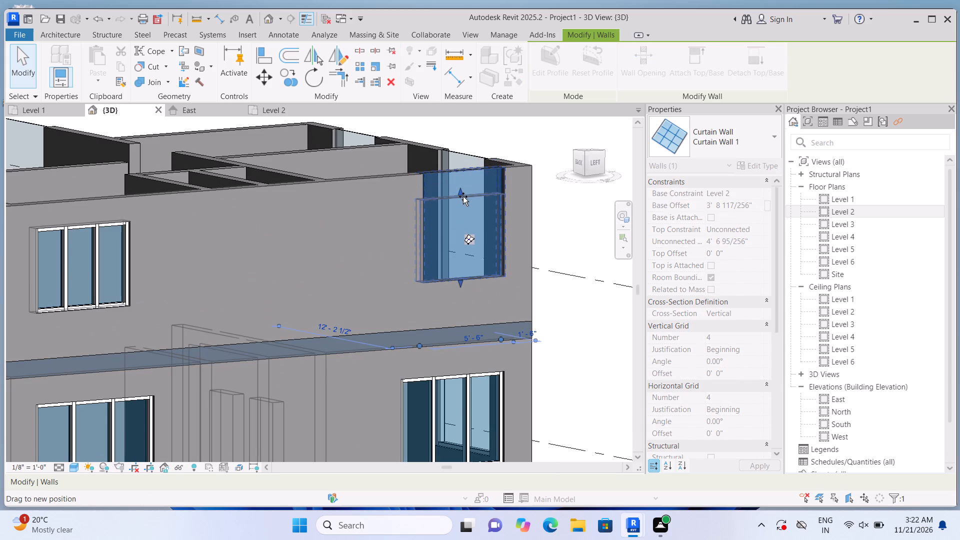
drag(463, 196, 462, 194)
click(538, 232)
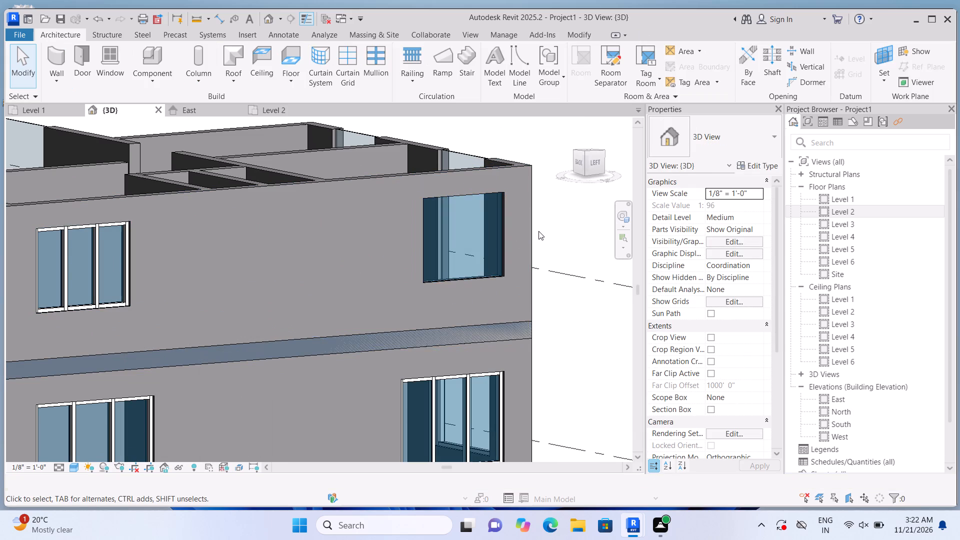
Divide the 5'-6" left-facade window into three equal 1'-10" bays with two vertical curtain grid lines.
scroll(538, 231, up, 1)
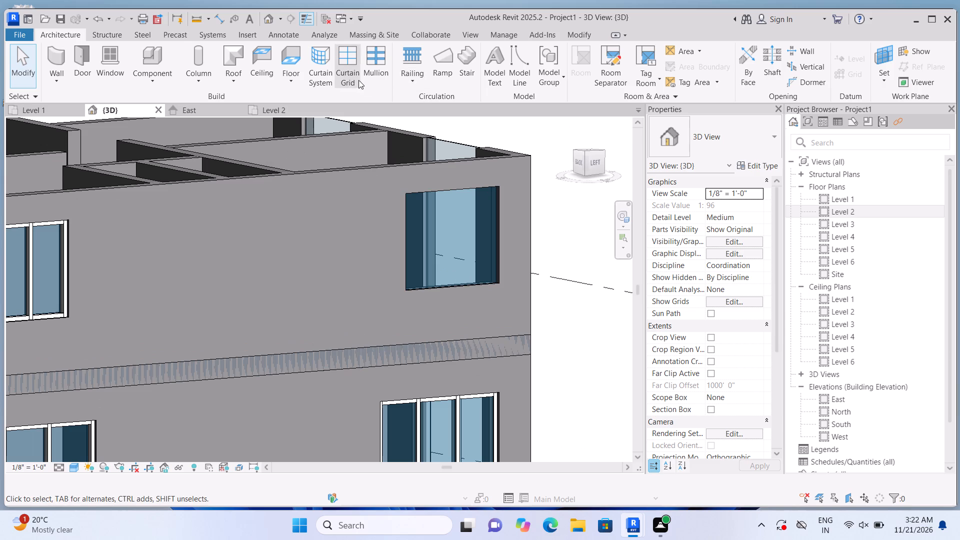
click(353, 78)
scroll(447, 185, up, 4)
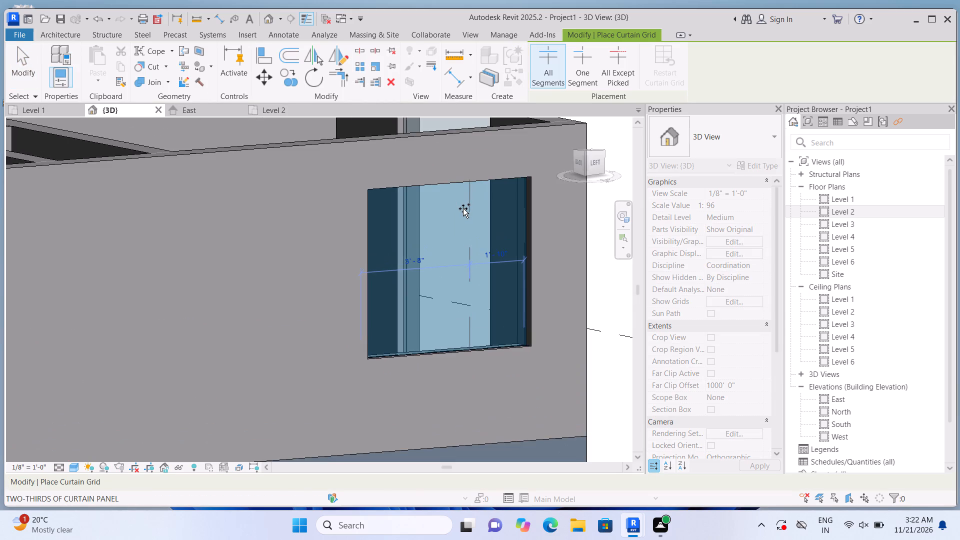
scroll(463, 208, up, 2)
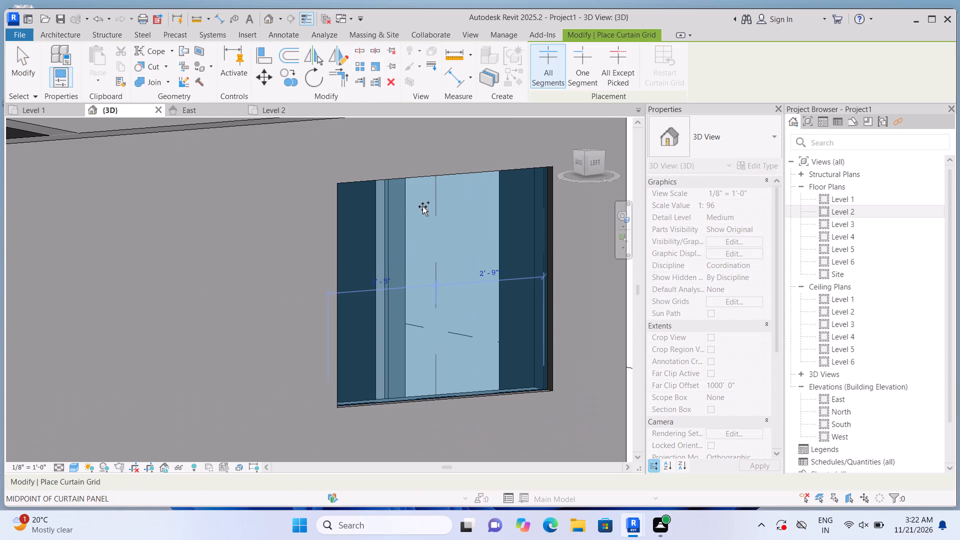
click(479, 208)
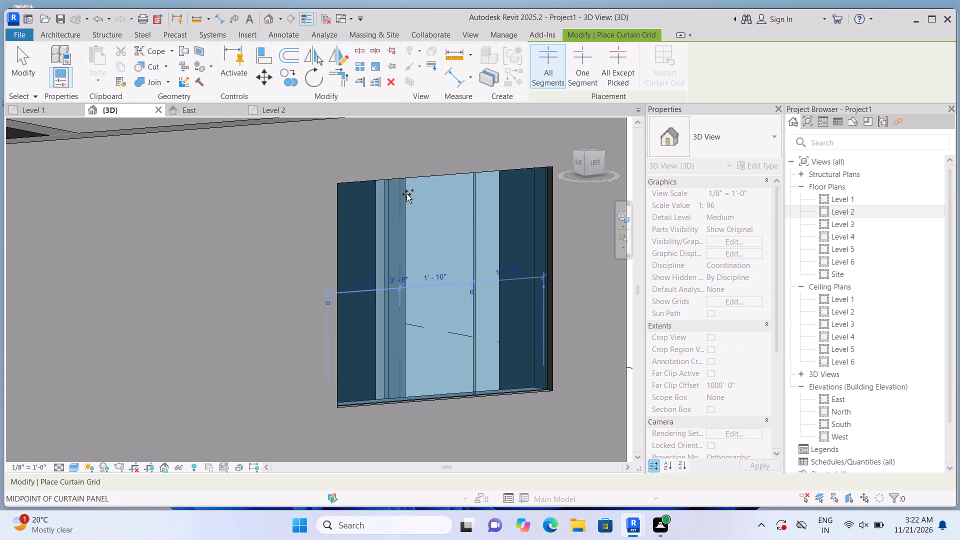
click(407, 194)
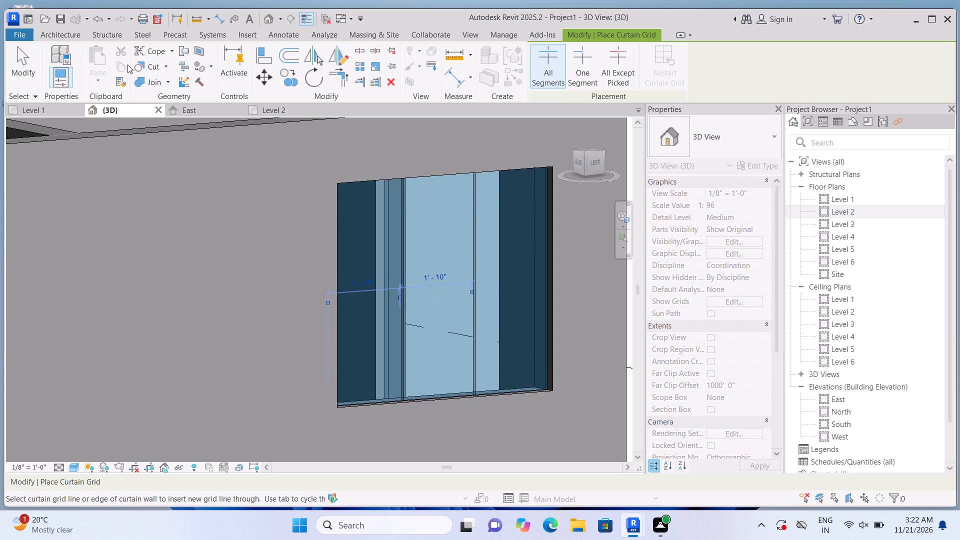
Add 2.5" x 5" rectangular mullions to both vertical grid lines and all four edges of the 5'-6" left-facade window.
click(79, 37)
click(381, 71)
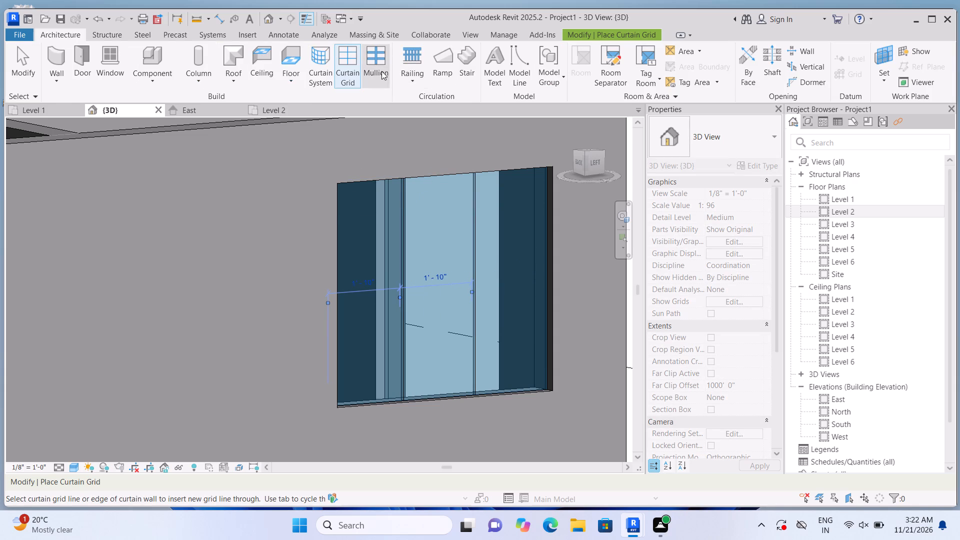
click(402, 217)
click(429, 178)
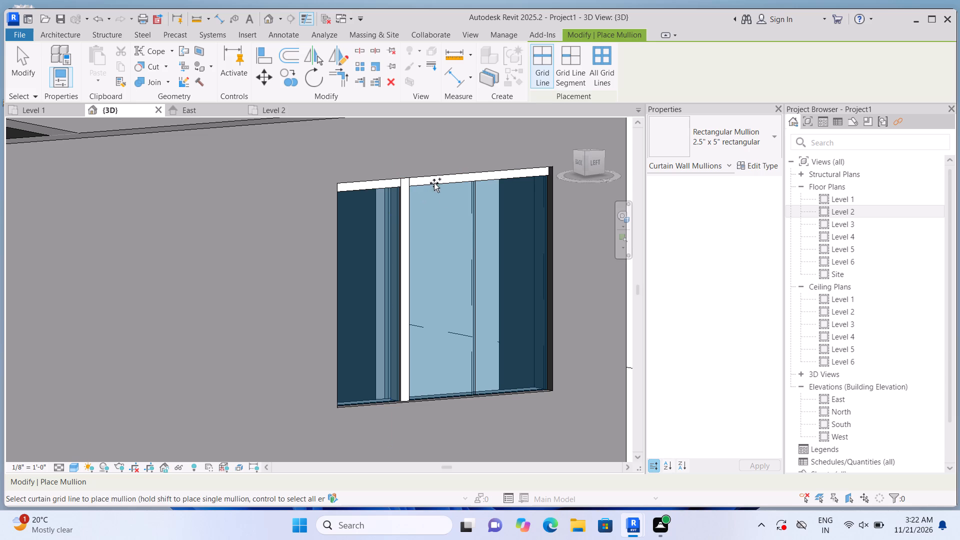
click(470, 241)
click(520, 242)
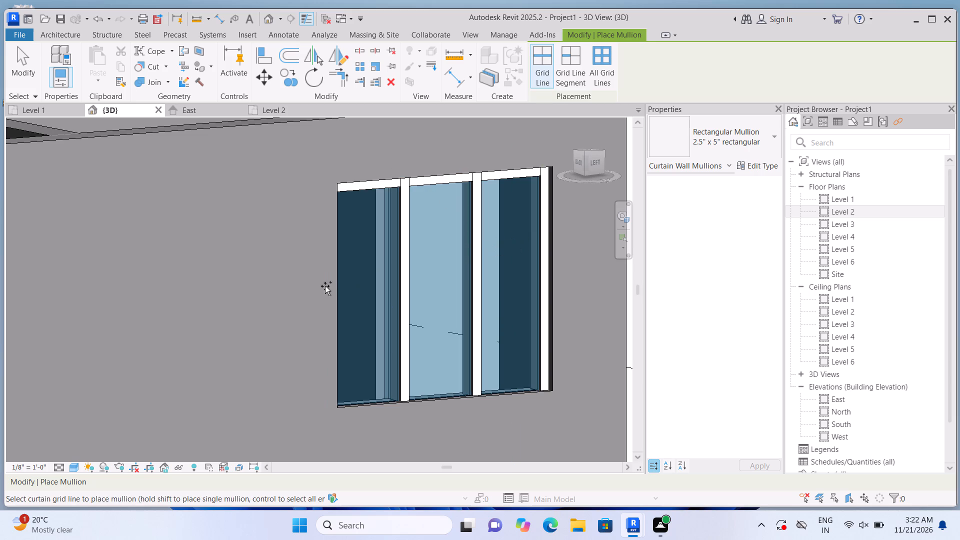
click(341, 275)
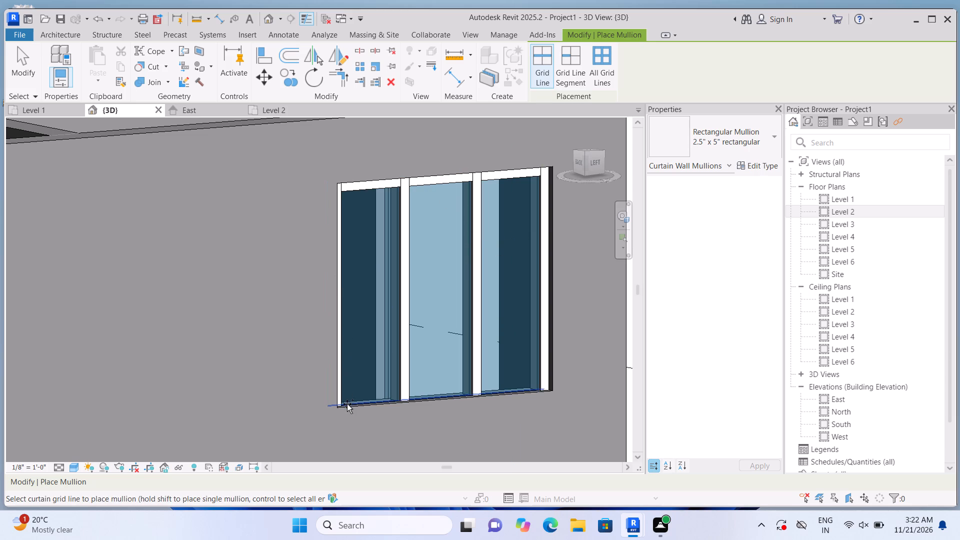
click(347, 404)
scroll(401, 309, down, 7)
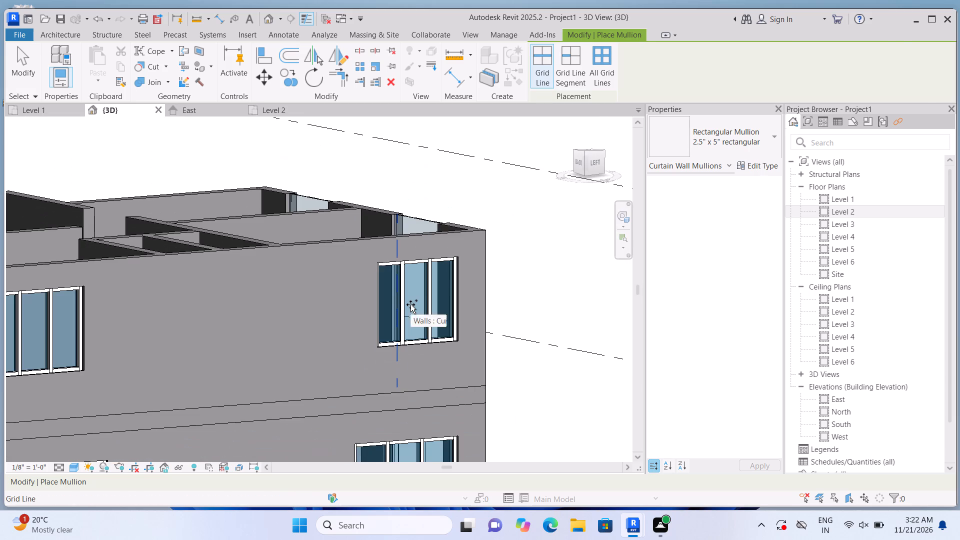
key(Escape)
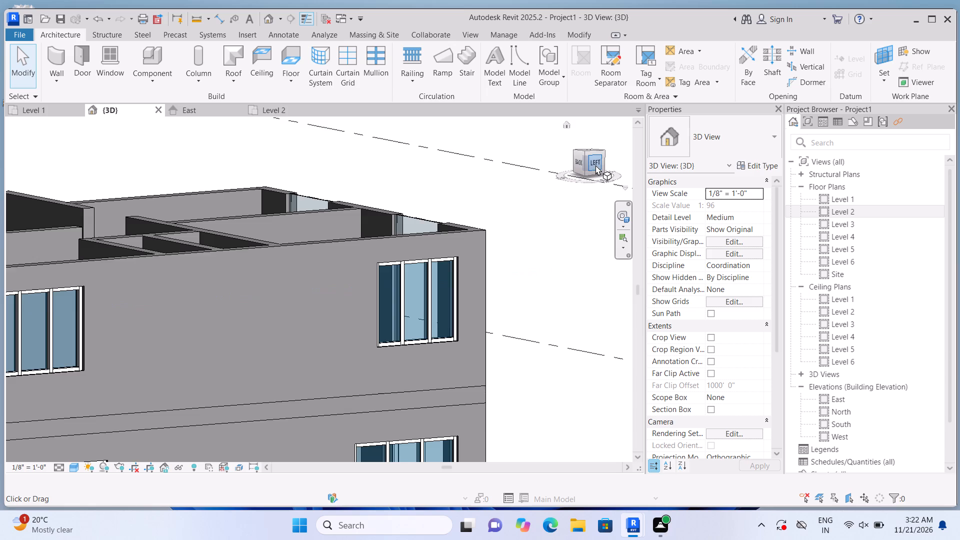
Turn the 3D view to the front facade and examine its Level 2 curtain wall windows.
click(595, 165)
click(606, 159)
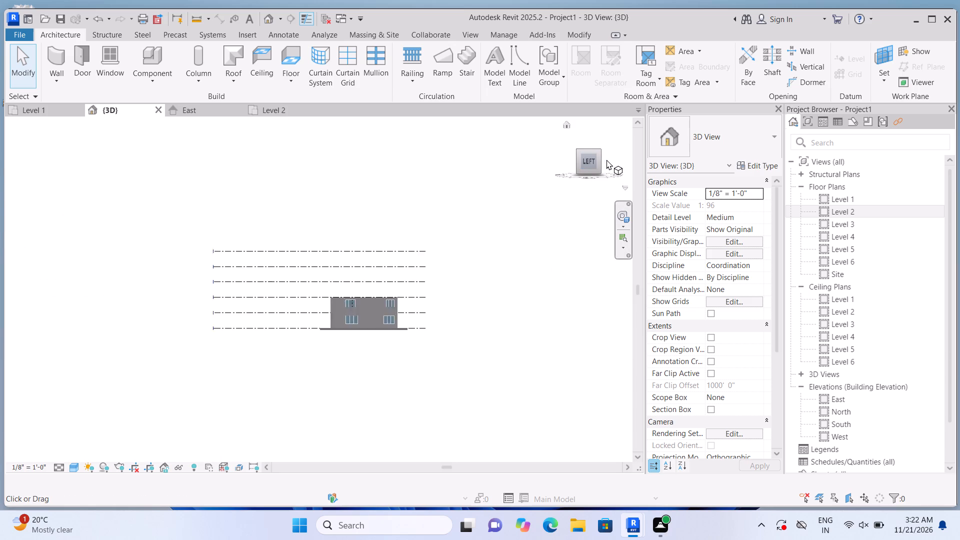
scroll(229, 310, up, 10)
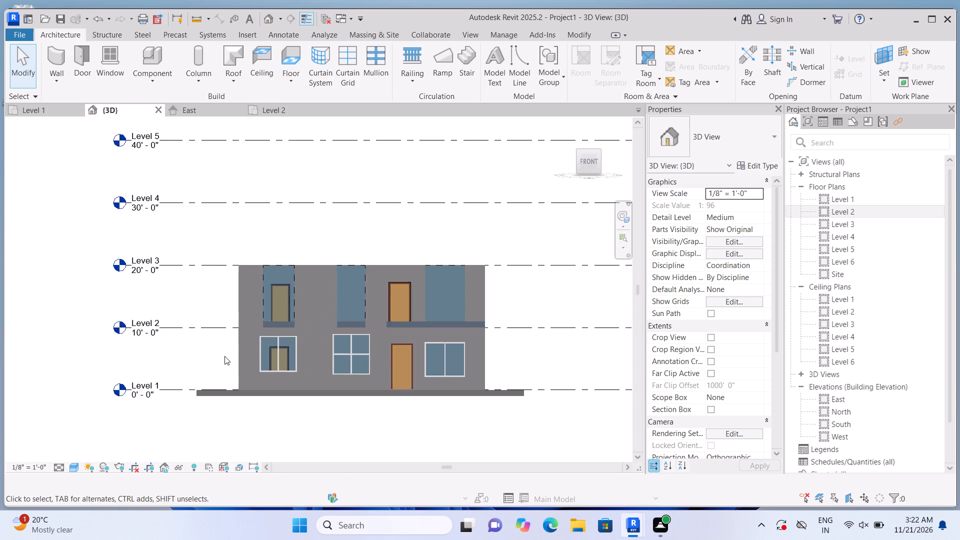
scroll(224, 356, up, 2)
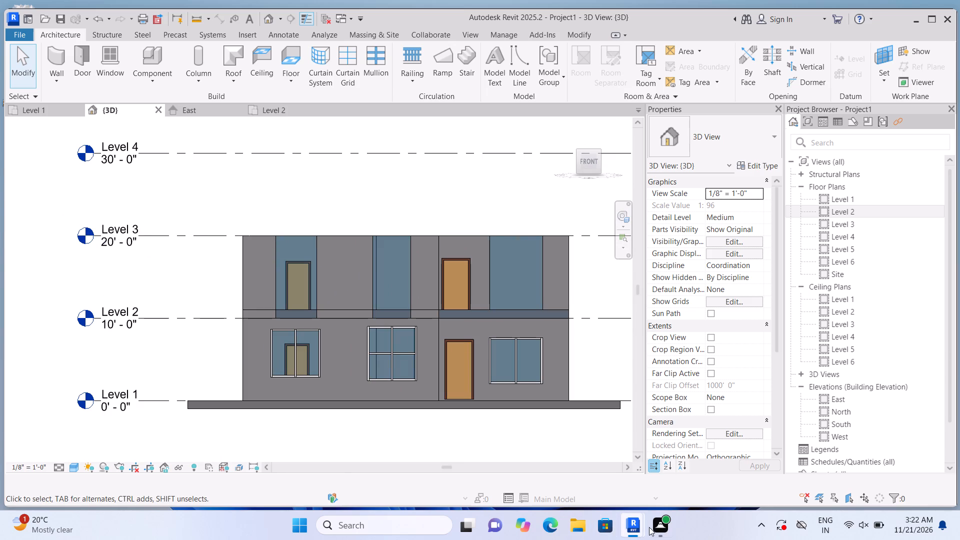
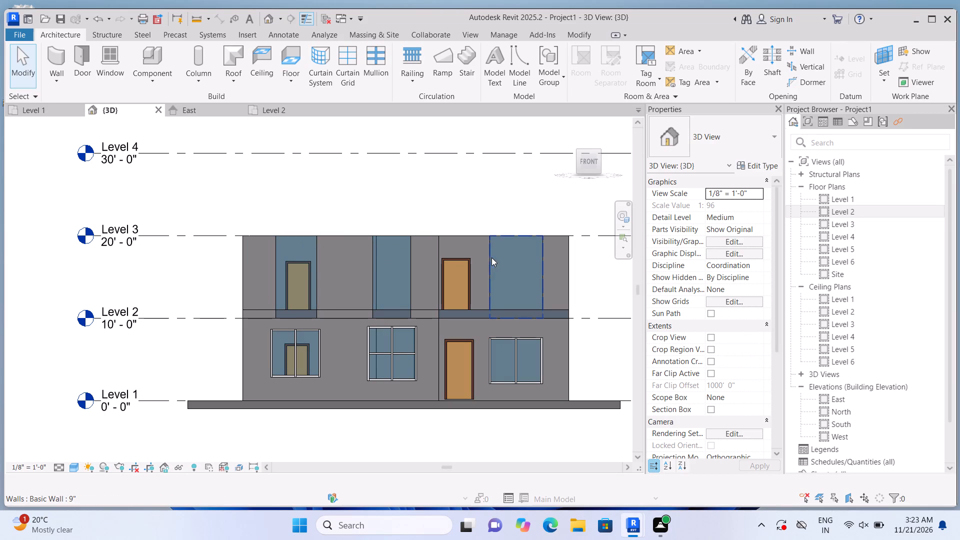
Widen the right-hand Level 2 curtain wall on the front facade to about 6'-7 1/4", in line with the window below.
scroll(520, 265, up, 4)
click(522, 262)
scroll(583, 368, up, 2)
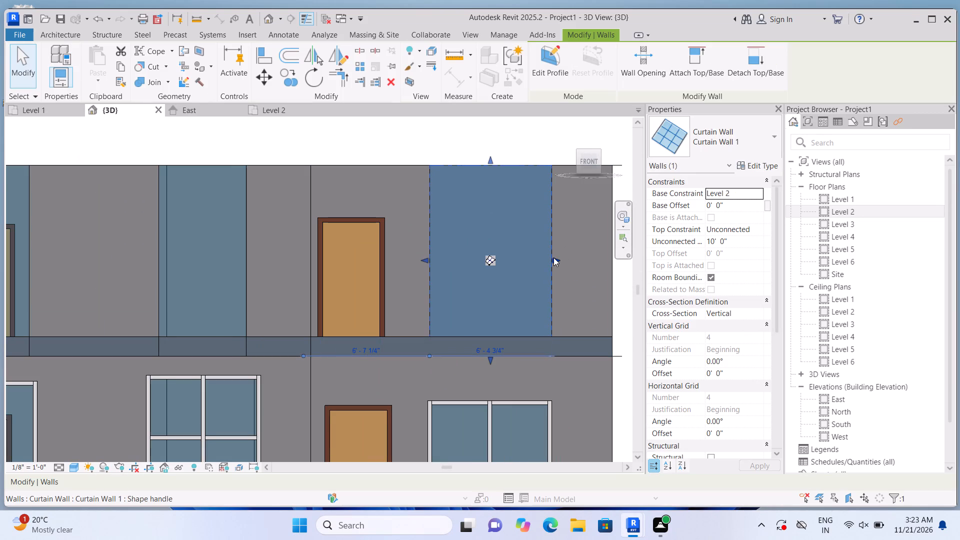
click(553, 257)
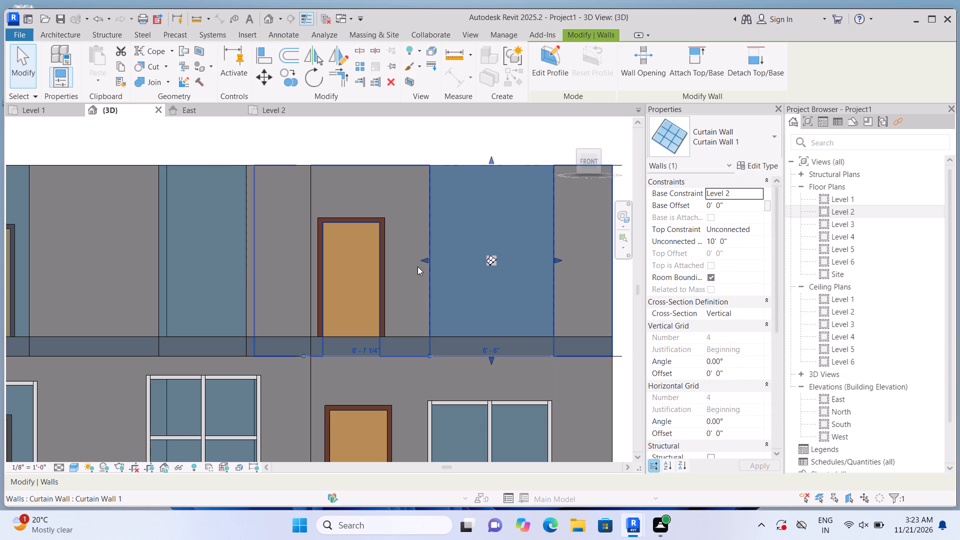
drag(420, 256, 425, 257)
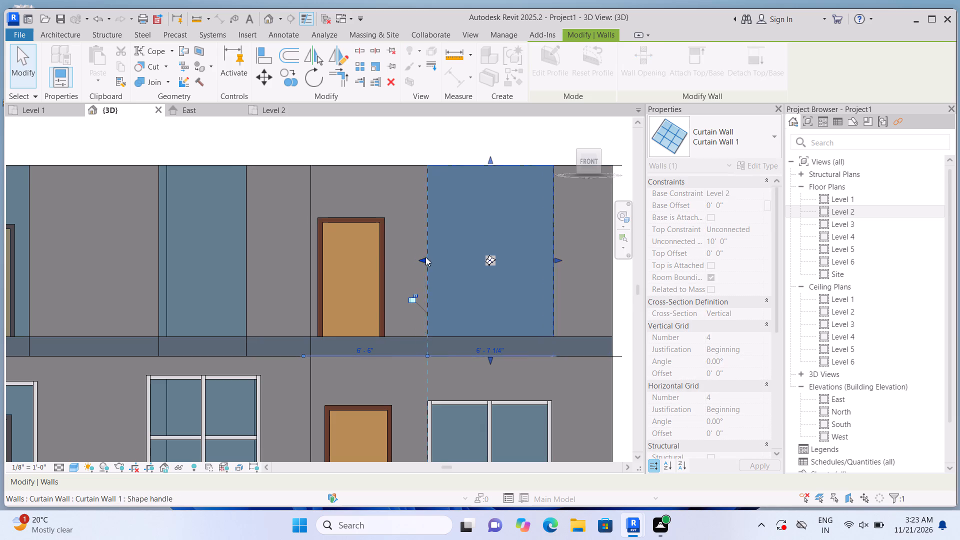
Raise the base of the right-hand front-facade curtain wall to an offset of about 3'-2" above Level 2.
drag(490, 356, 502, 305)
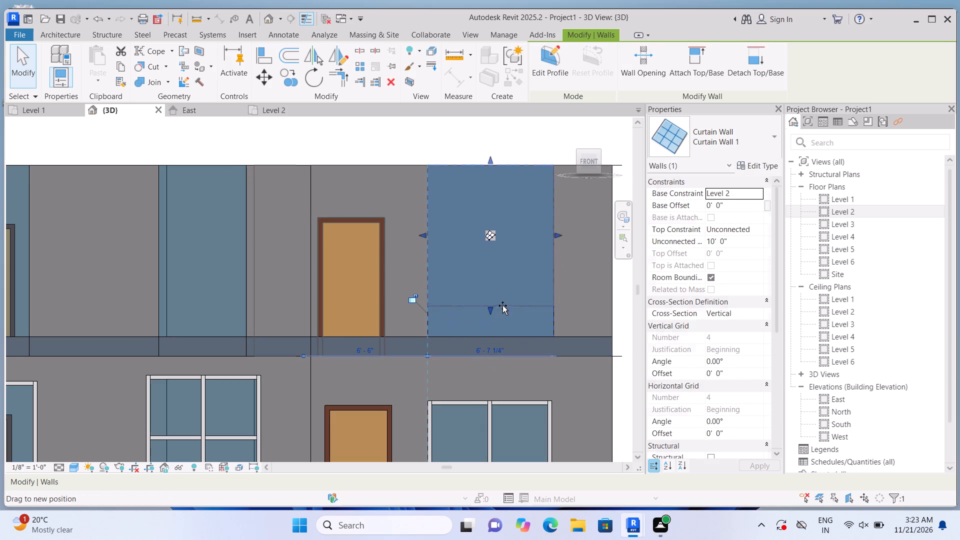
drag(502, 305, 505, 295)
scroll(505, 297, down, 4)
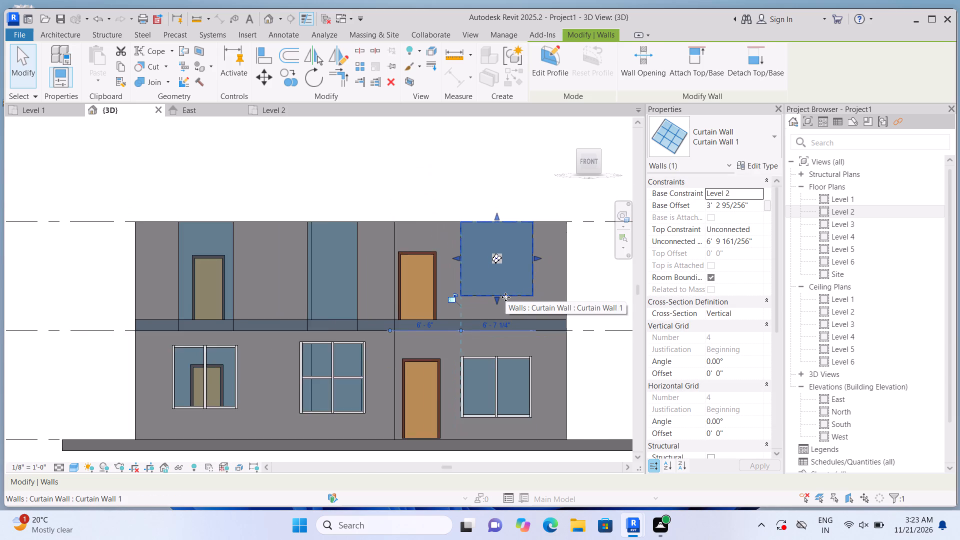
scroll(505, 297, up, 3)
scroll(498, 199, up, 2)
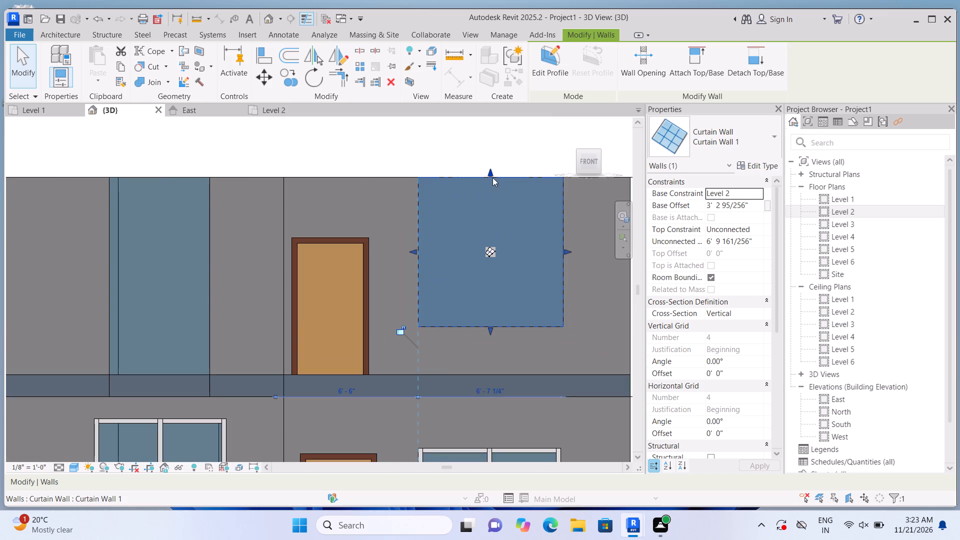
Lower the top of the right-hand curtain wall and ease its base down, giving about 4'-11" height and 3'-1" base offset.
drag(490, 171, 498, 210)
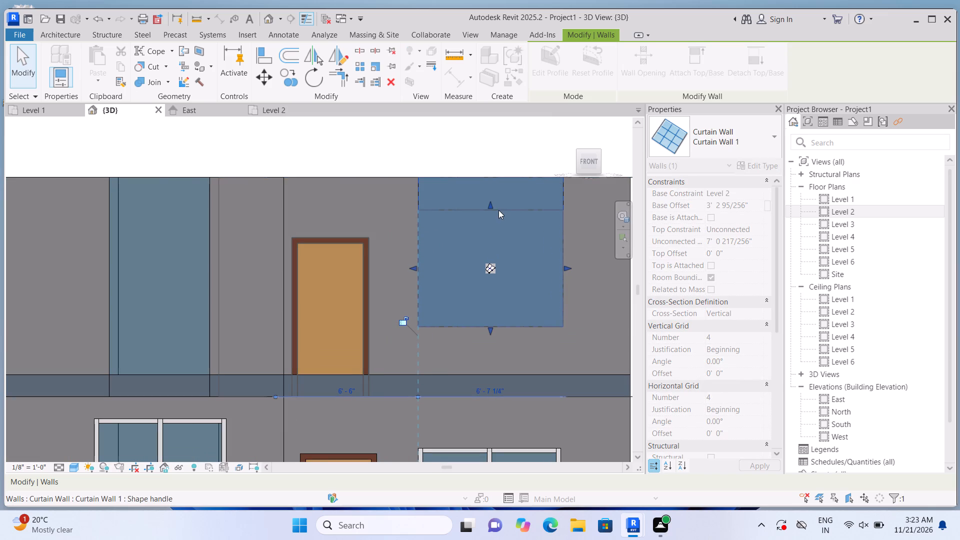
scroll(498, 208, down, 4)
scroll(499, 208, up, 2)
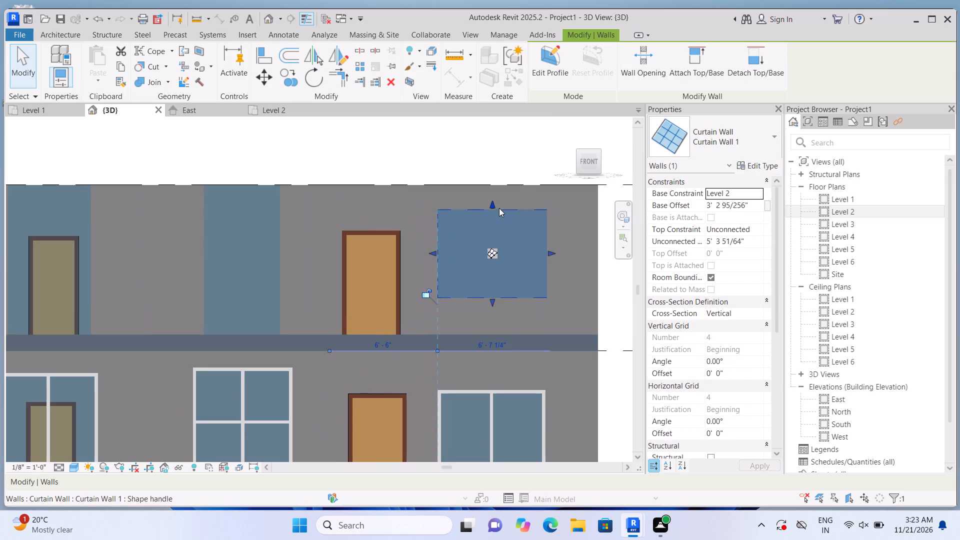
drag(495, 203, 493, 218)
click(493, 218)
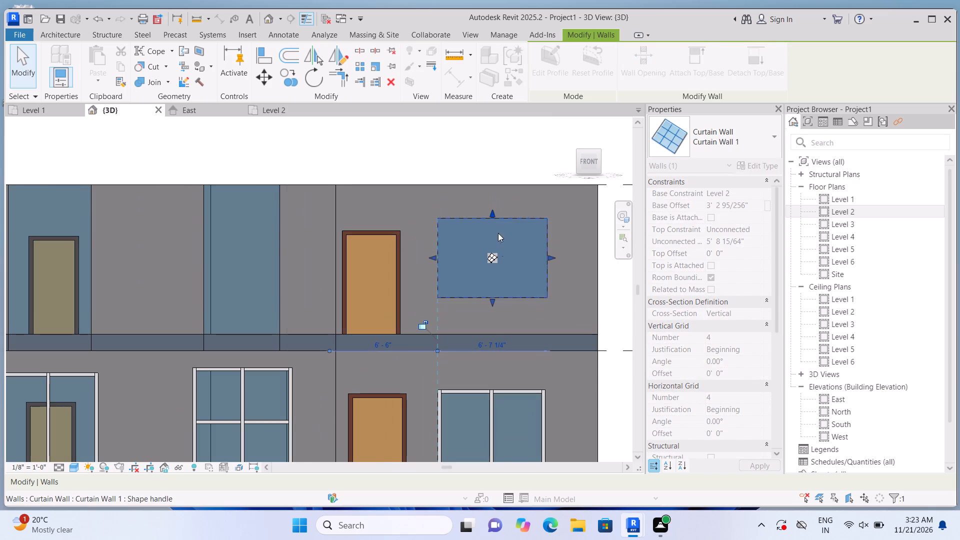
scroll(499, 273, up, 2)
click(489, 308)
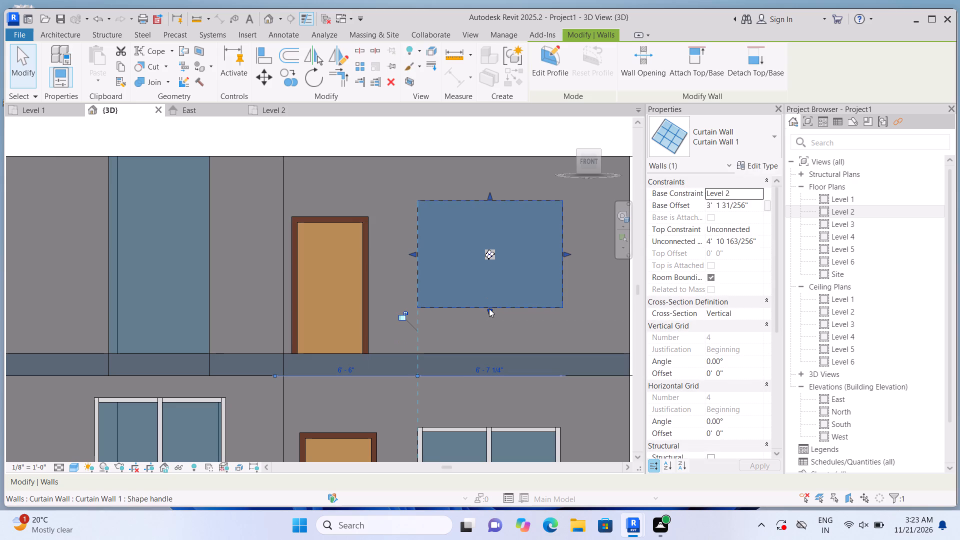
click(489, 308)
scroll(486, 259, down, 5)
scroll(505, 236, up, 2)
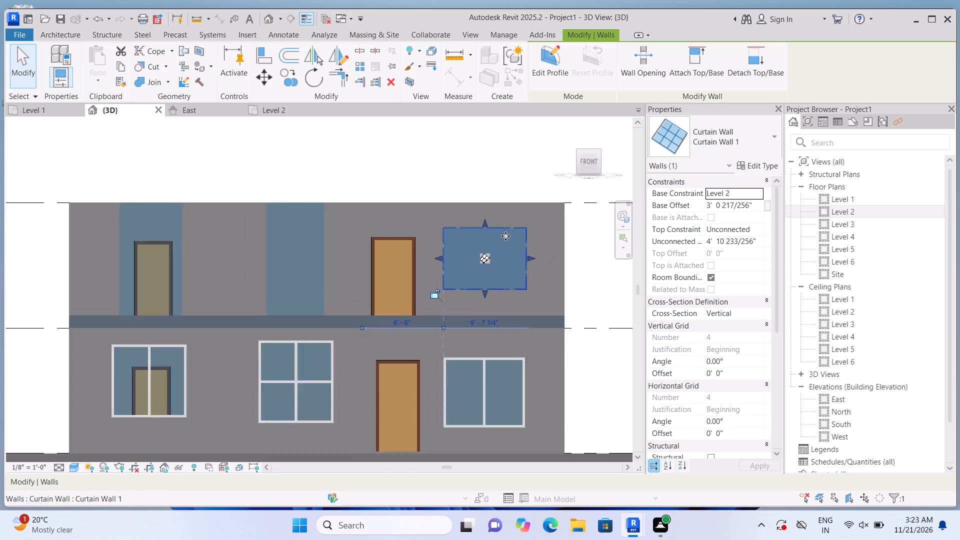
scroll(483, 300, down, 2)
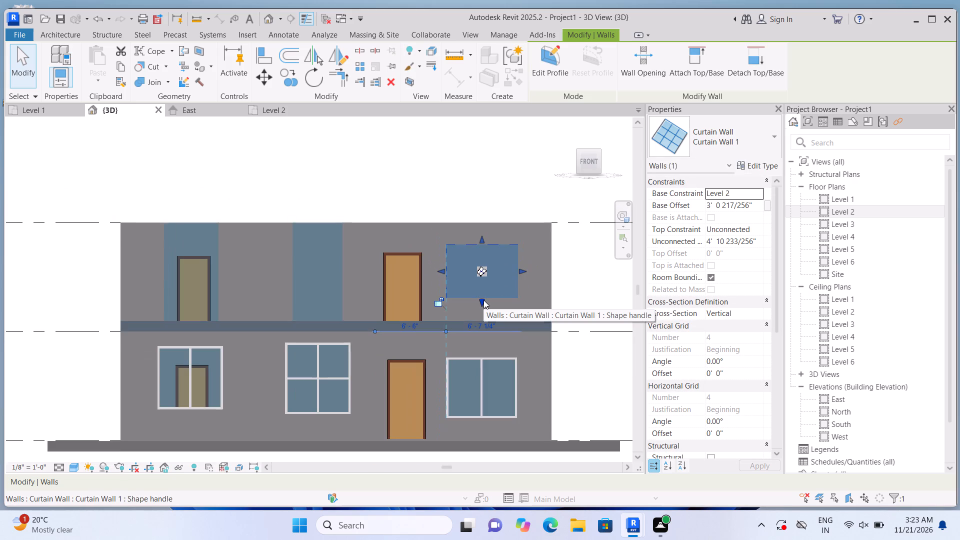
scroll(483, 300, up, 2)
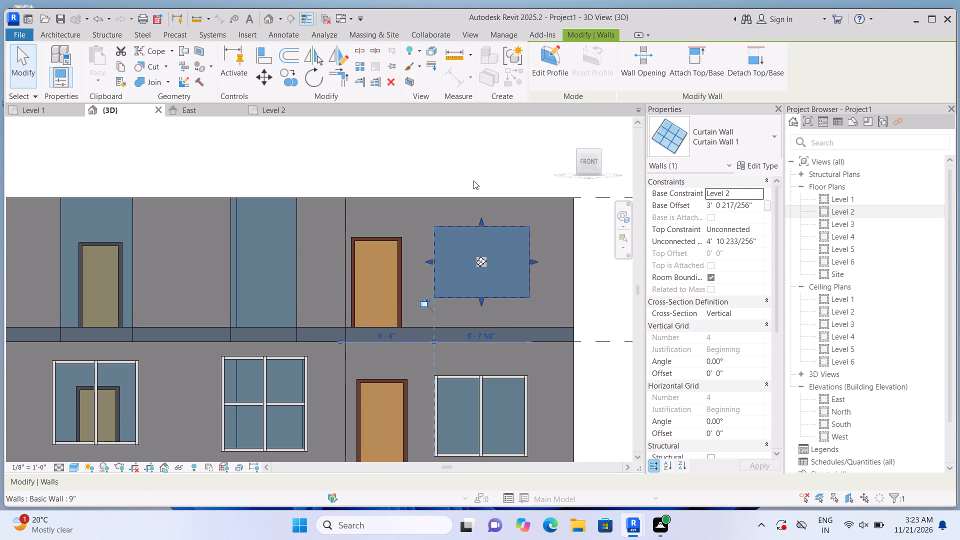
click(473, 180)
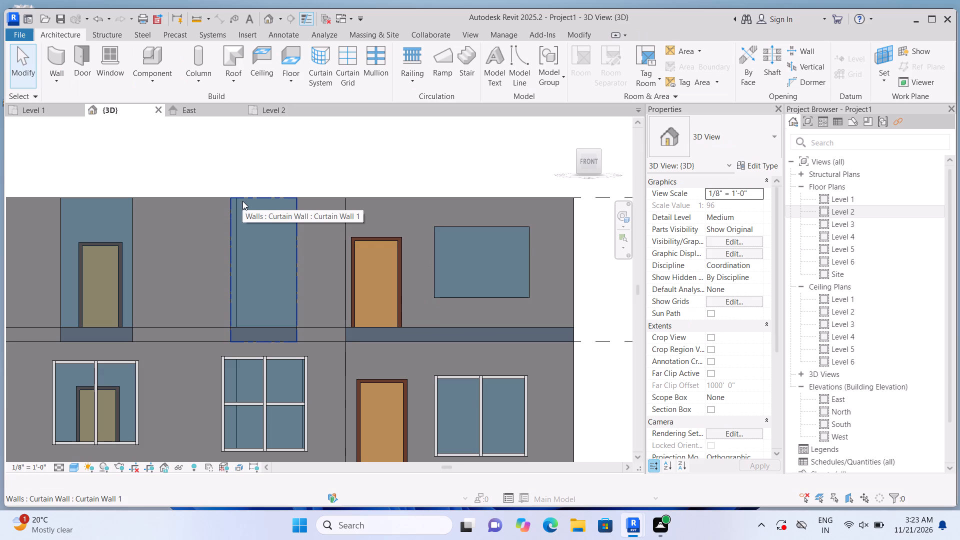
Divide the right-hand Level 2 window into two equal 3'-3 5/8" bays with one vertical curtain grid line.
click(342, 79)
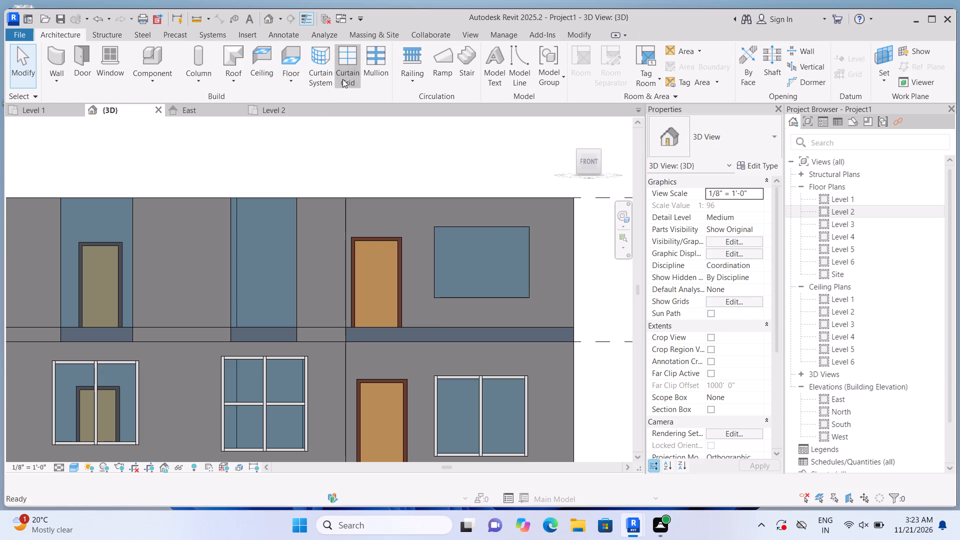
click(484, 239)
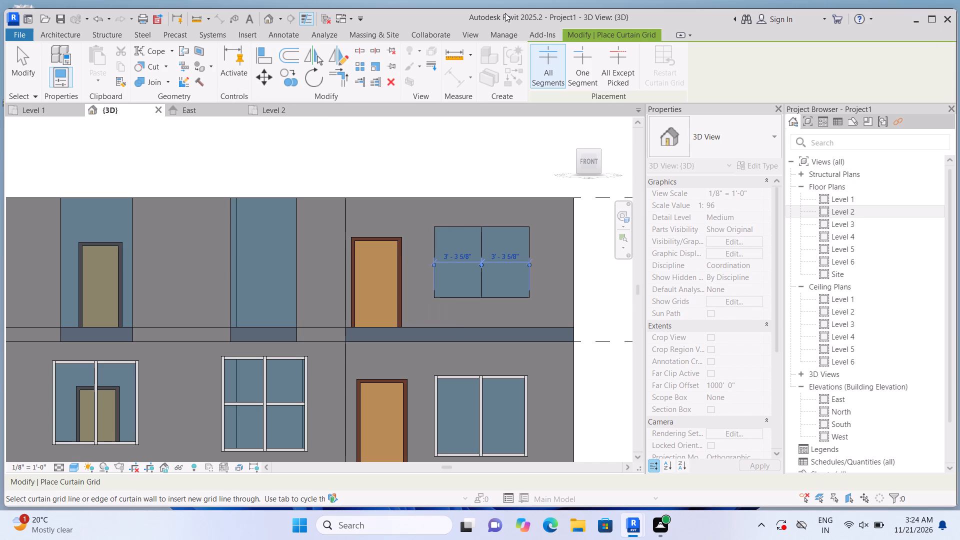
key(Escape)
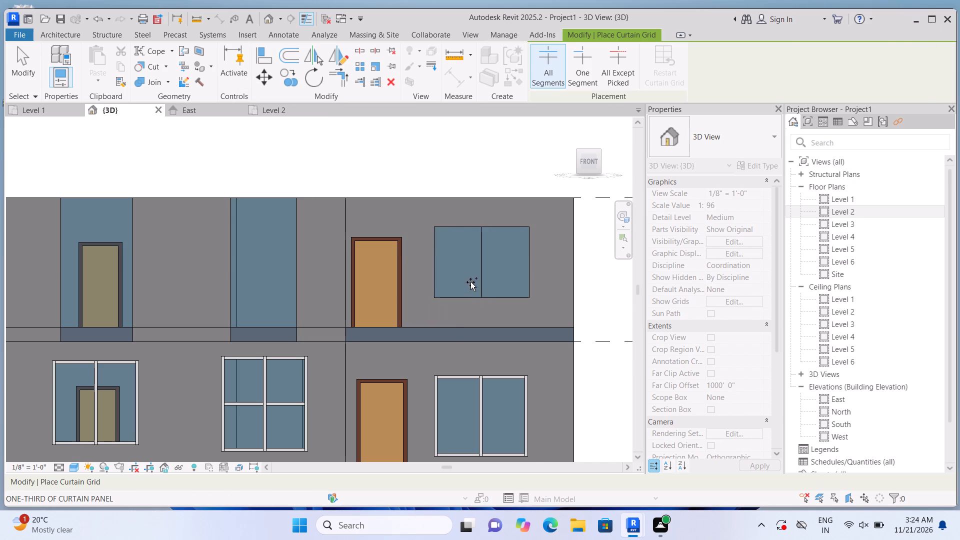
key(Escape)
scroll(479, 274, down, 3)
scroll(479, 283, up, 3)
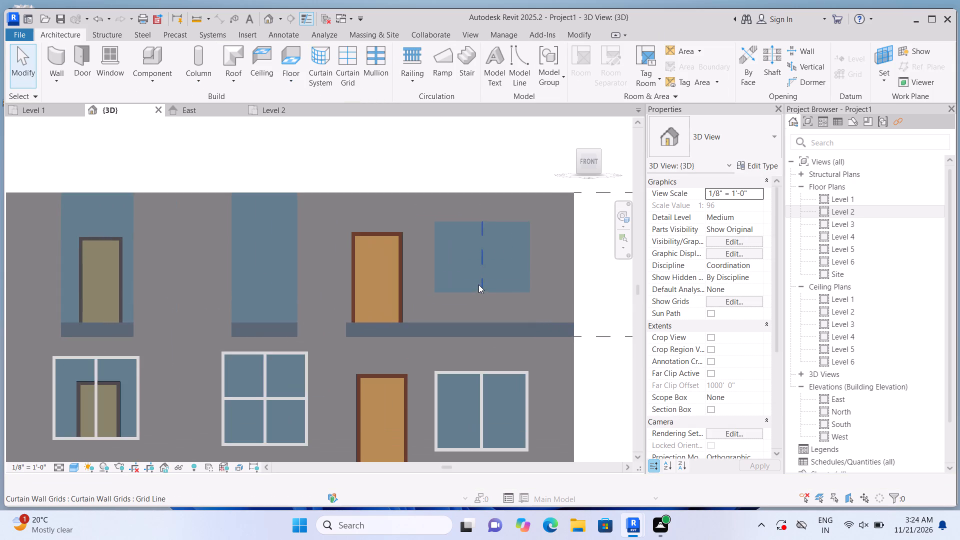
Lower the base of the right-hand Level 2 window to an offset of about 2'-11", making it about 5'-0" high.
click(480, 292)
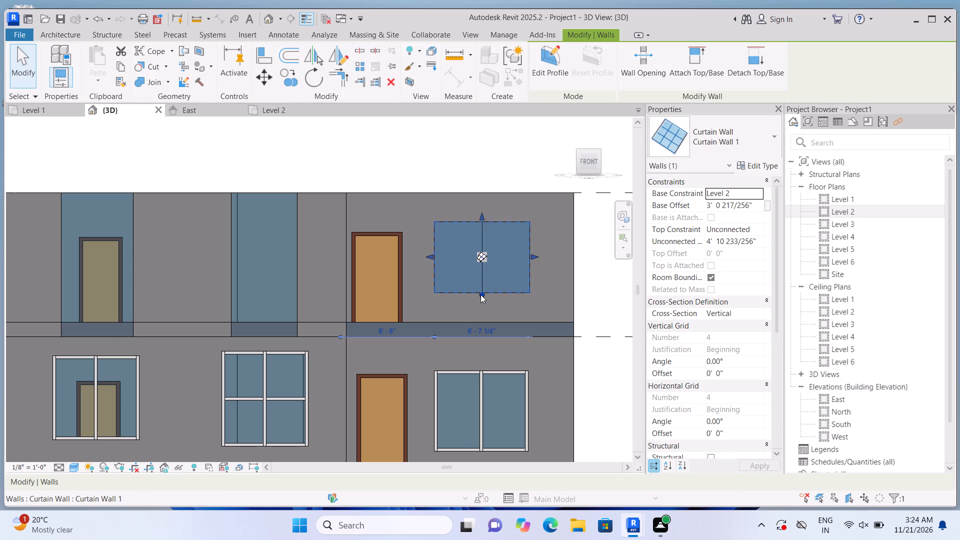
click(480, 294)
Nudge the Level 2 Single-Flush 36" x 84" door beside the window up to a sill height of 1'-2".
click(397, 287)
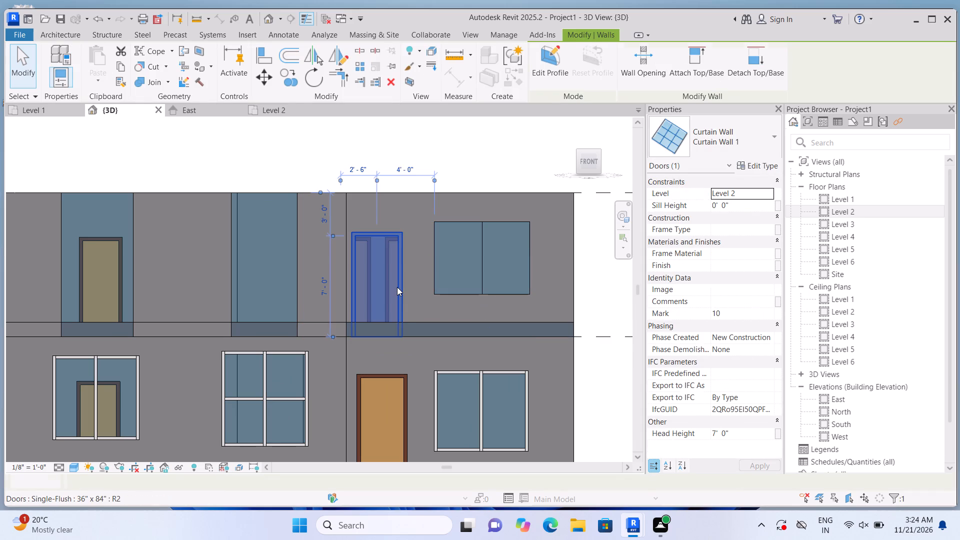
key(Up)
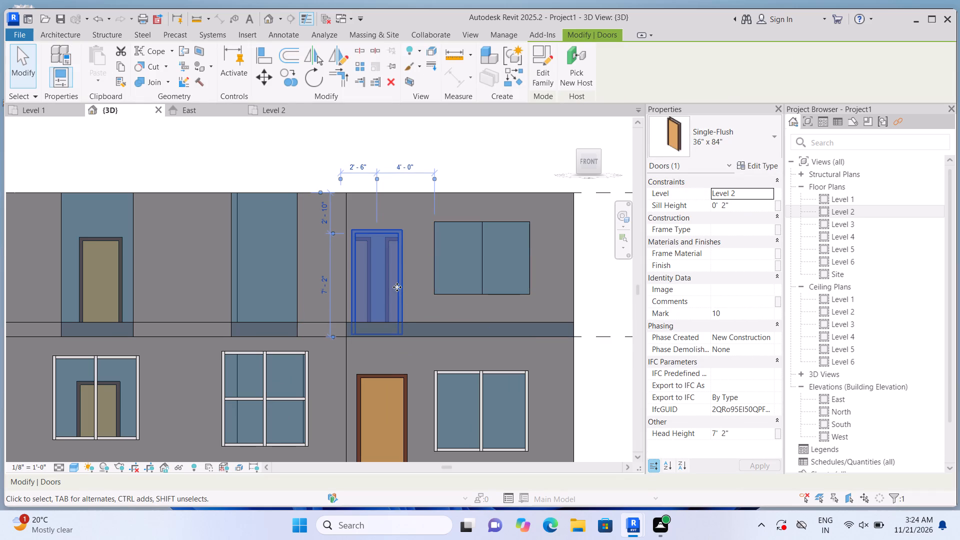
key(Up)
key(Up)
key(Up)
key(Up)
key(Up)
key(Up)
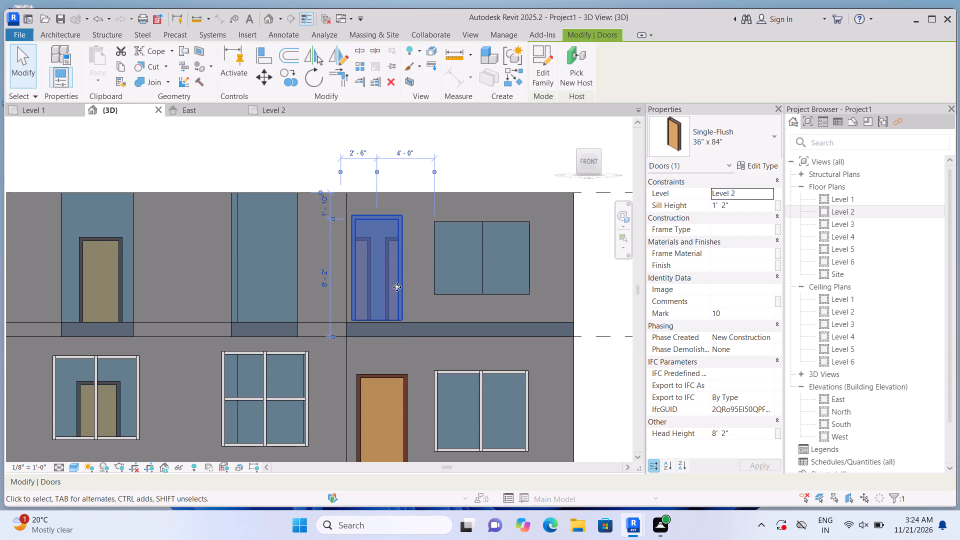
key(Escape)
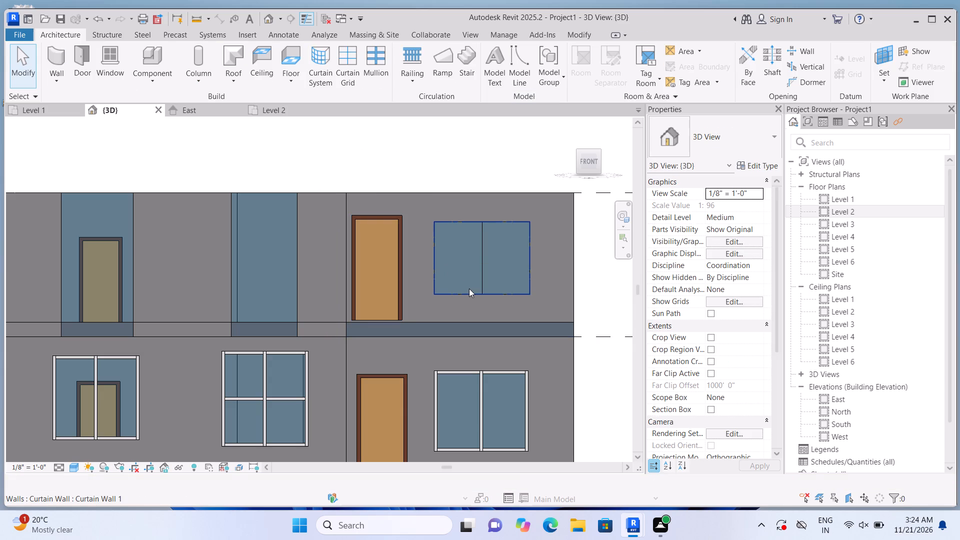
Raise the top edge of the right-hand Level 2 window to an unconnected height of about 5'-5".
click(503, 241)
scroll(492, 240, up, 2)
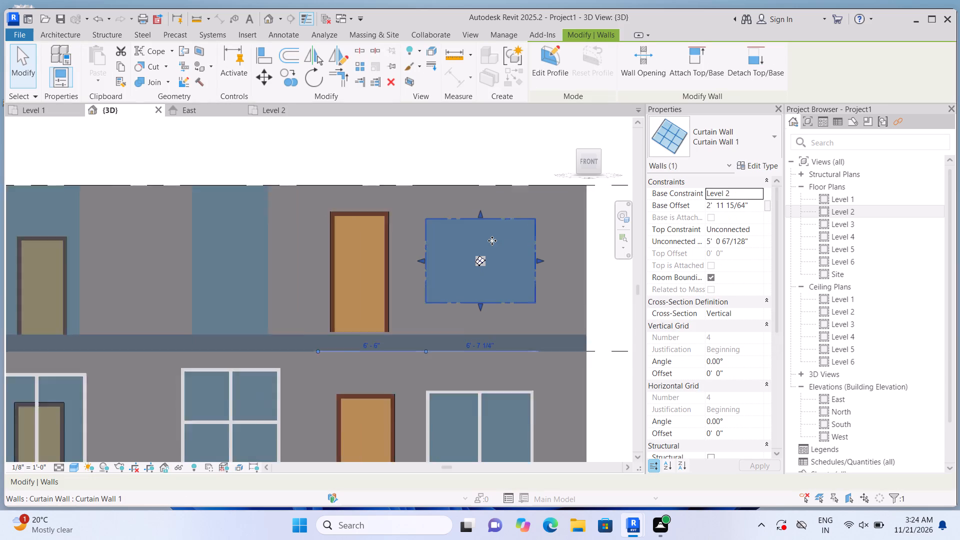
scroll(490, 239, up, 1)
click(476, 204)
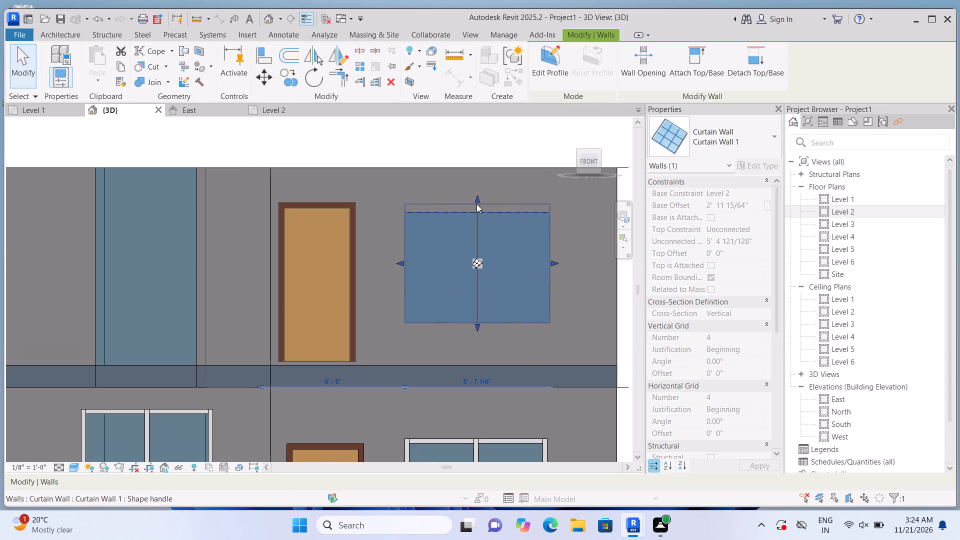
scroll(479, 184, down, 4)
click(567, 255)
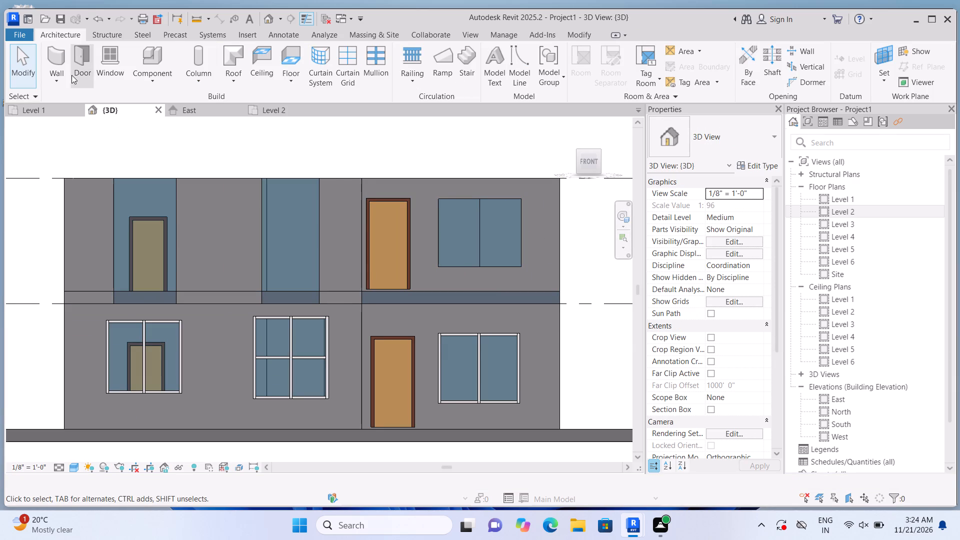
Add 2.5" x 5" rectangular mullions to the vertical grid line and all four edges of the right-hand Level 2 window.
click(369, 77)
click(468, 219)
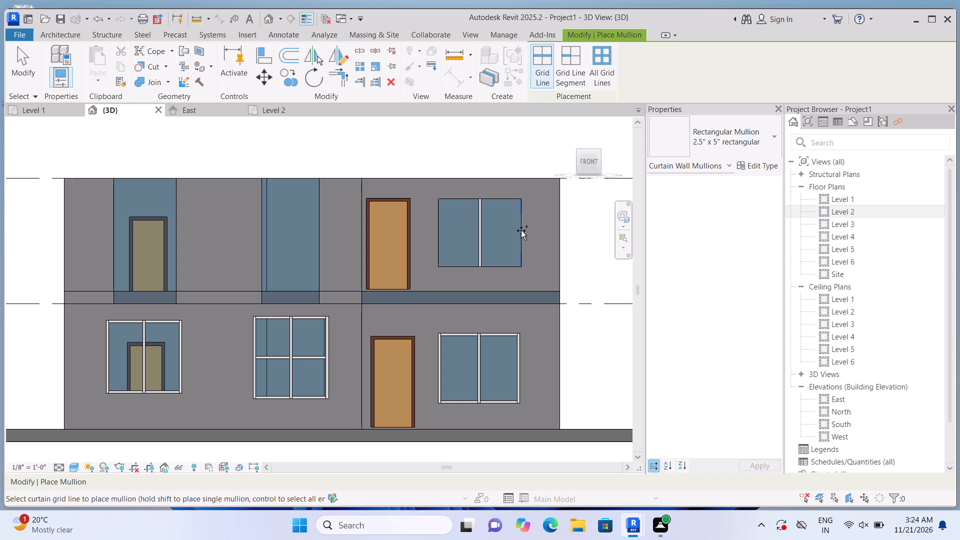
click(520, 230)
click(508, 199)
click(443, 247)
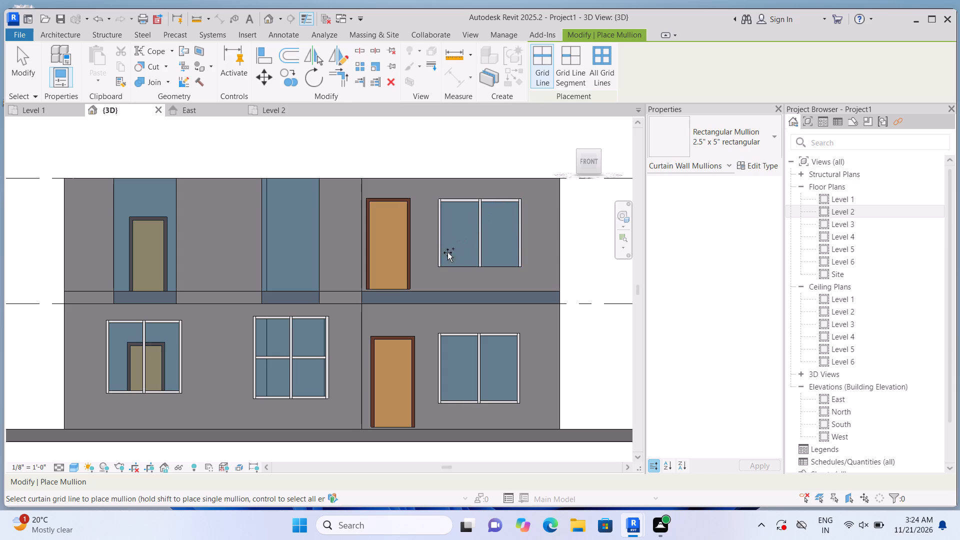
click(460, 264)
scroll(480, 245, down, 2)
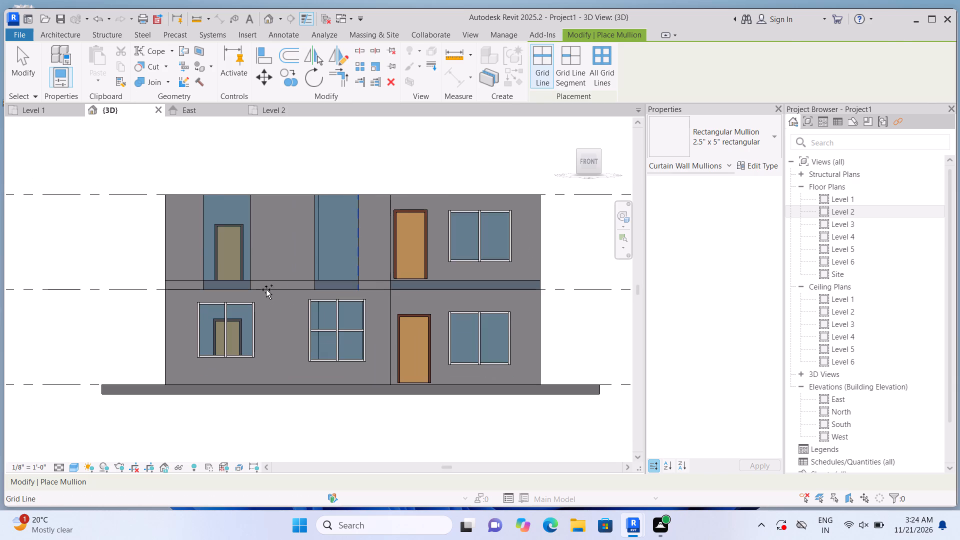
key(Escape)
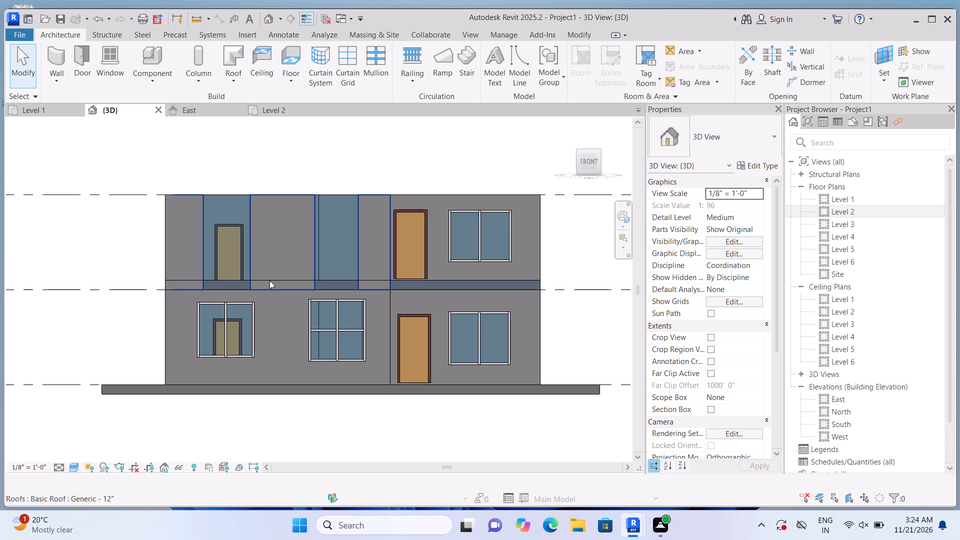
Widen the middle Level 2 curtain wall on the front facade at both sides to 6'-0", matching the window below.
scroll(309, 281, up, 2)
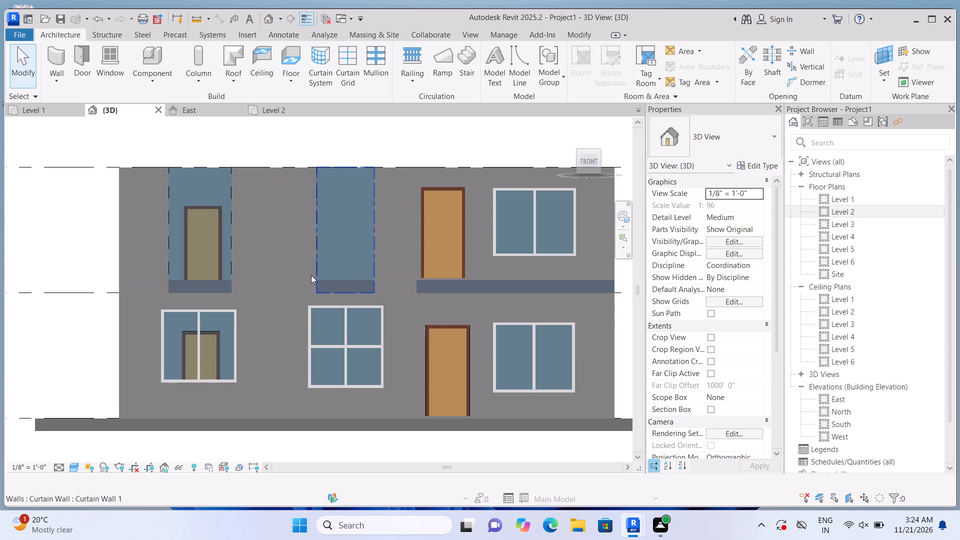
click(316, 272)
scroll(311, 265, up, 2)
drag(311, 215, 303, 221)
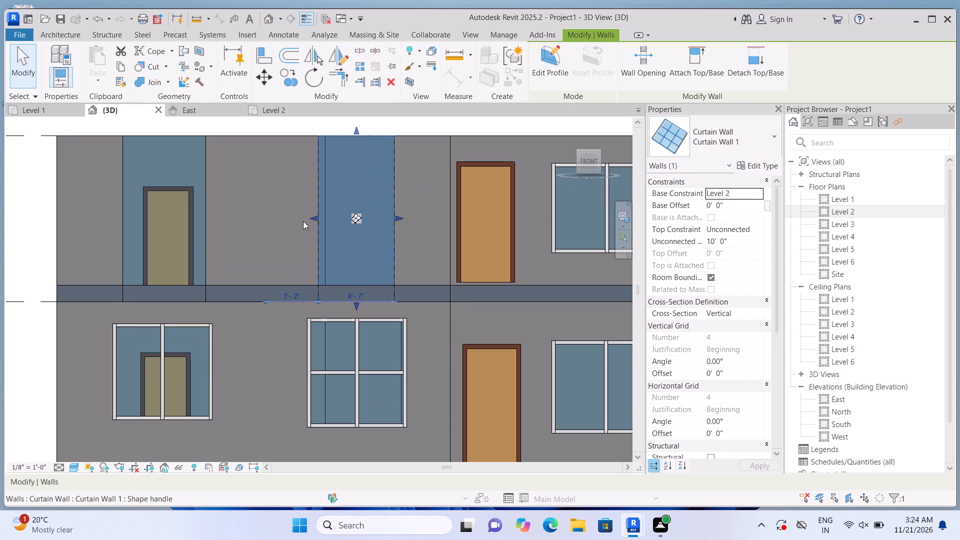
drag(303, 221, 302, 227)
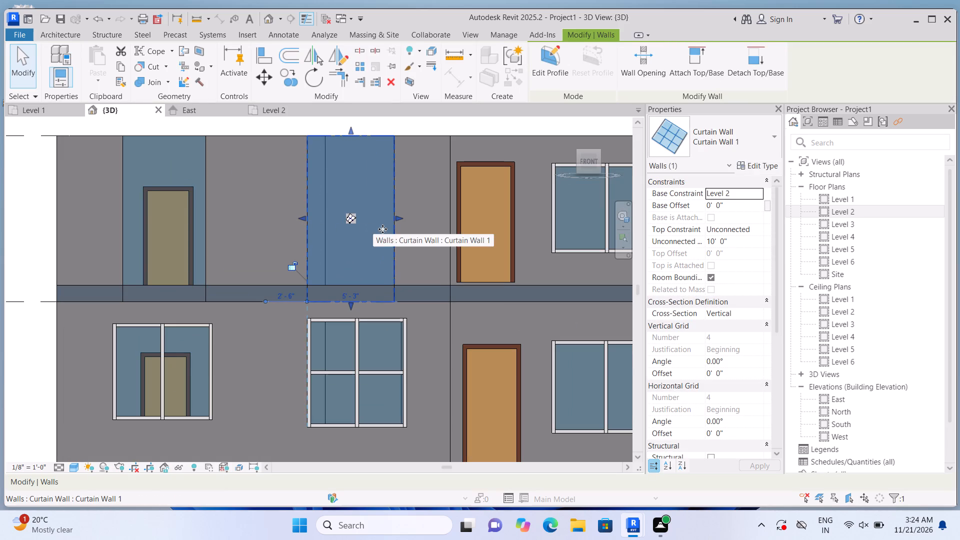
drag(397, 214, 403, 215)
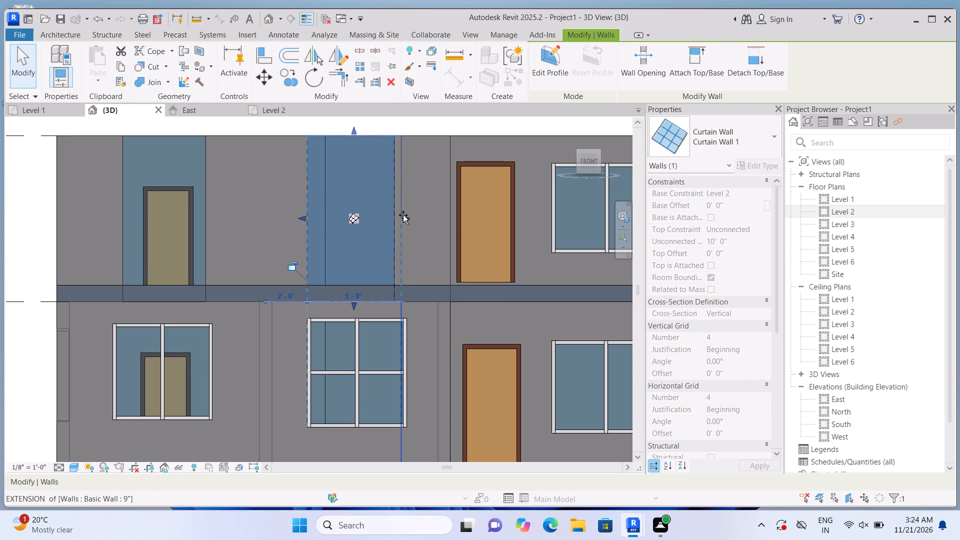
drag(403, 215, 409, 218)
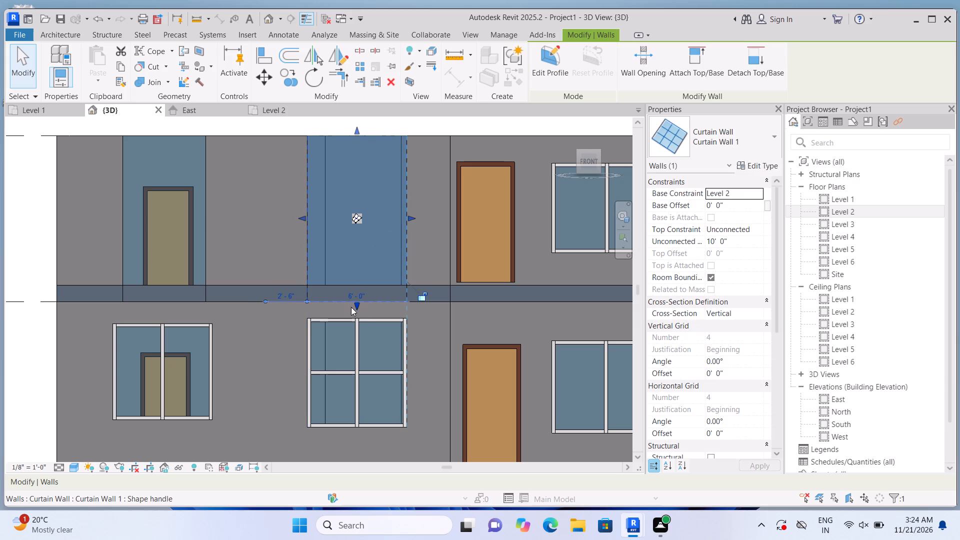
Raise the bottom and lower the top of the middle Level 2 window to a base offset of about 2'-9" and height of about 5'-9".
drag(359, 301, 369, 257)
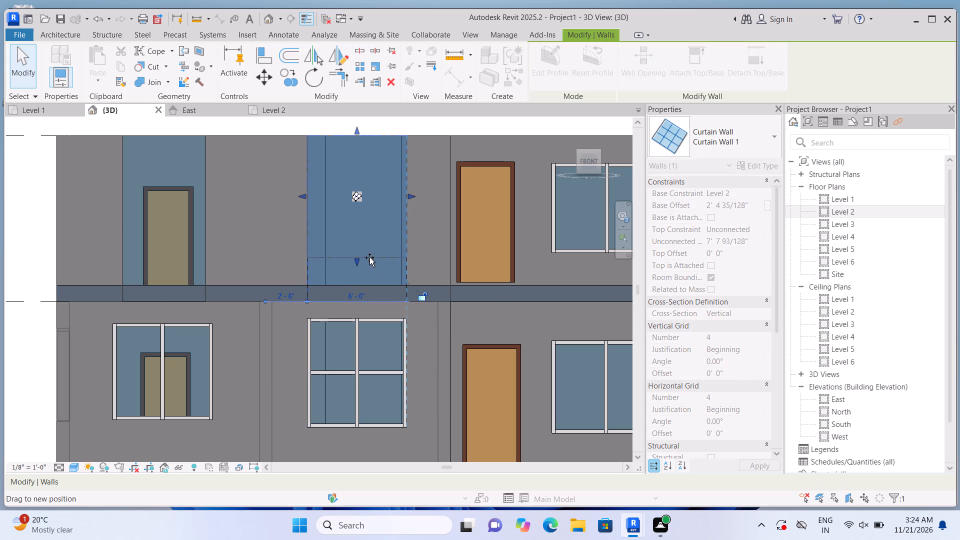
drag(369, 257, 371, 248)
scroll(372, 244, down, 2)
scroll(372, 243, up, 1)
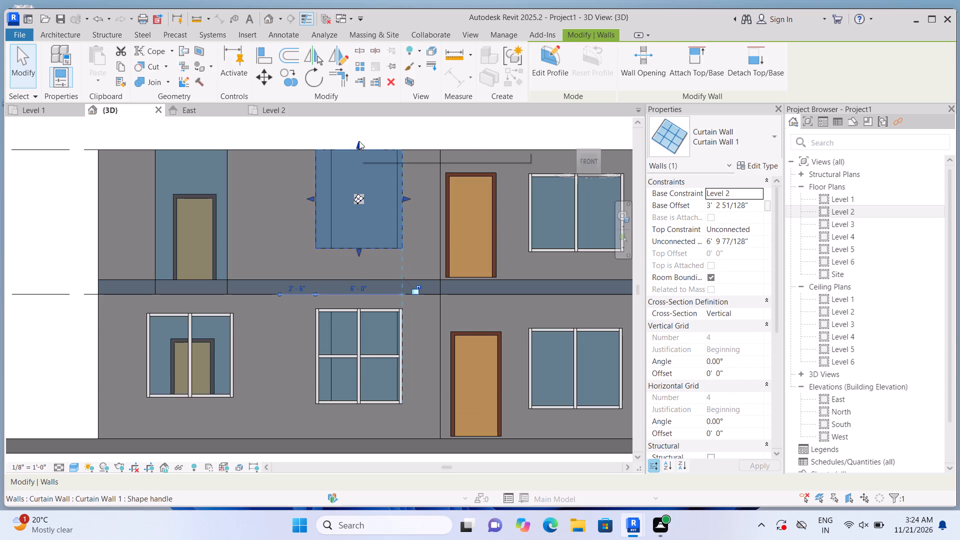
drag(358, 141, 363, 167)
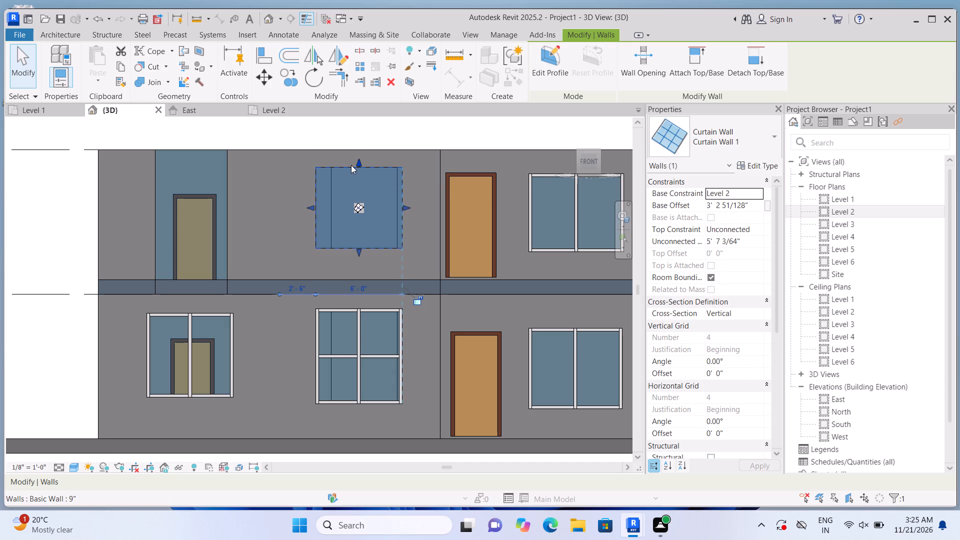
drag(357, 161, 360, 172)
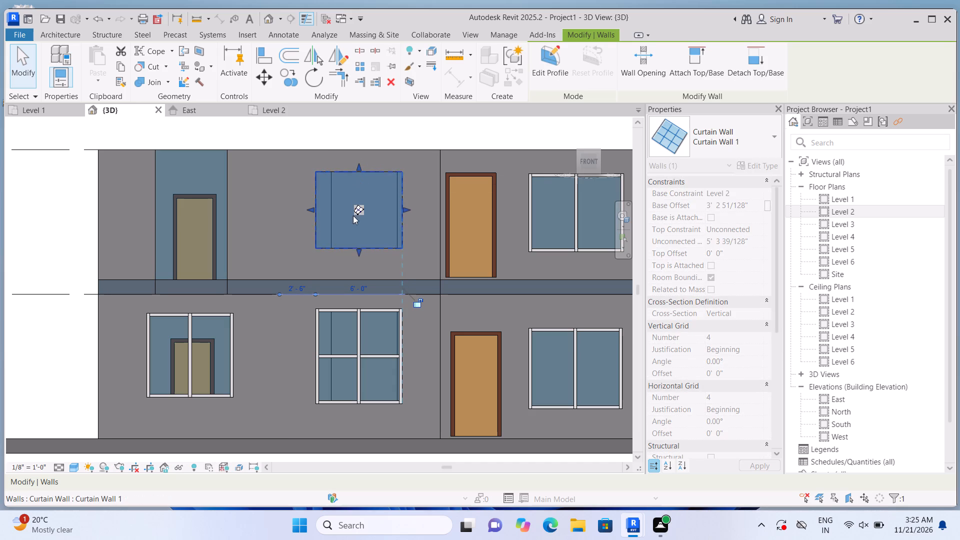
click(358, 249)
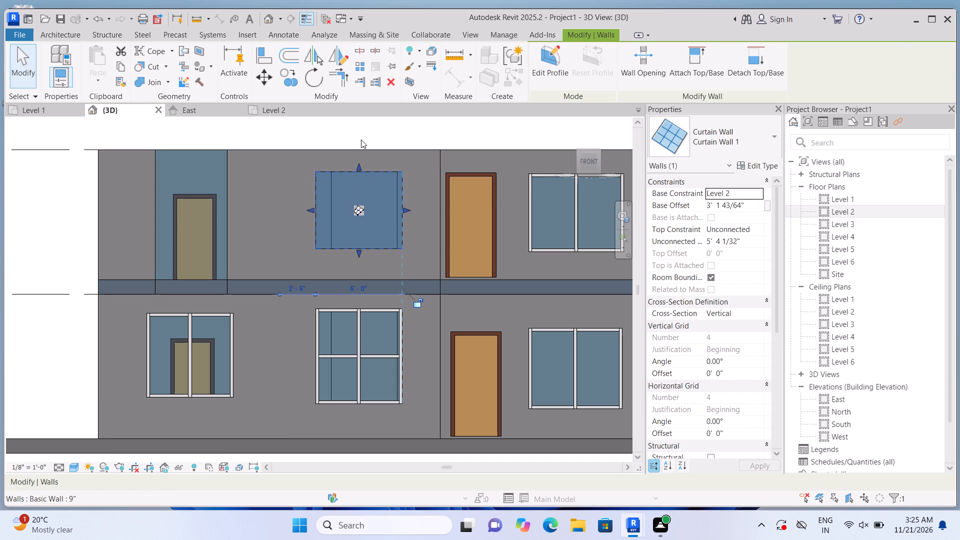
click(362, 132)
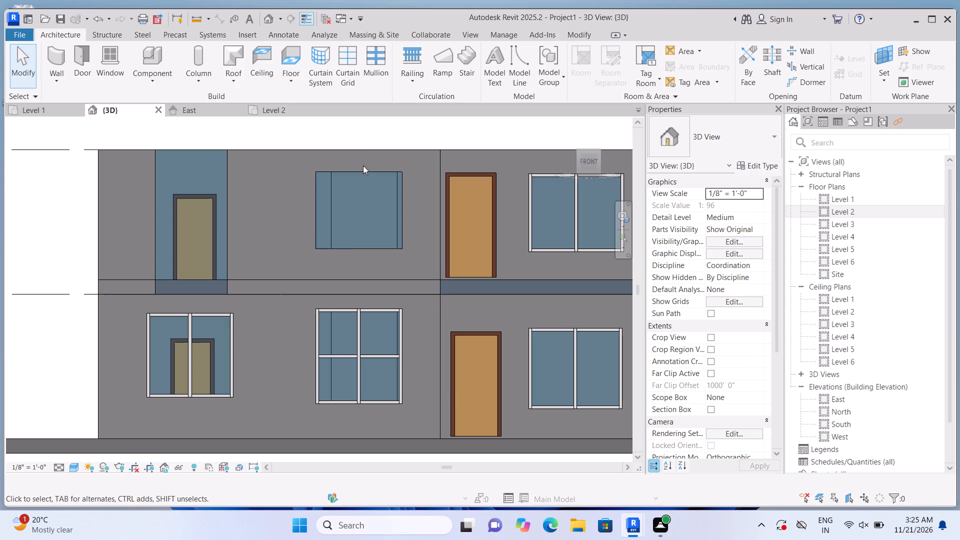
click(357, 242)
click(360, 250)
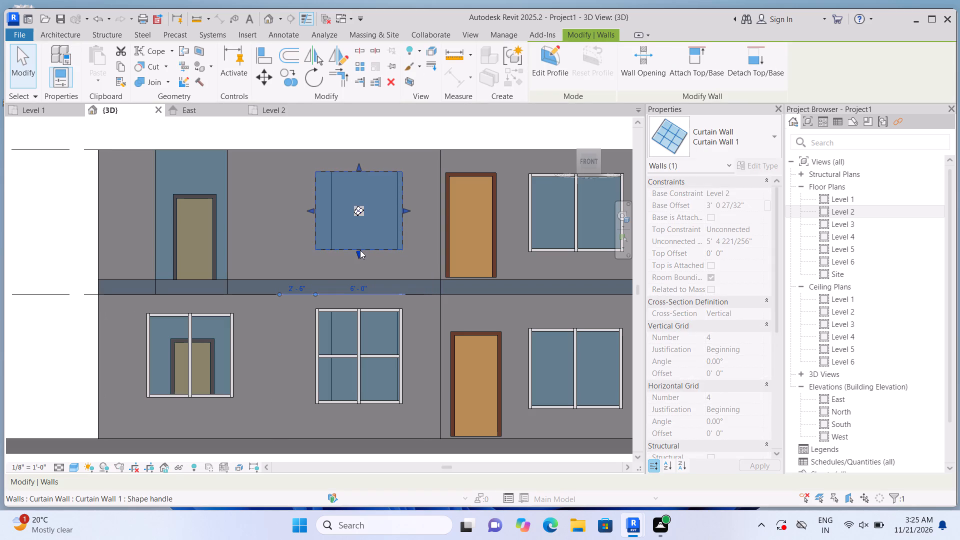
double_click(360, 250)
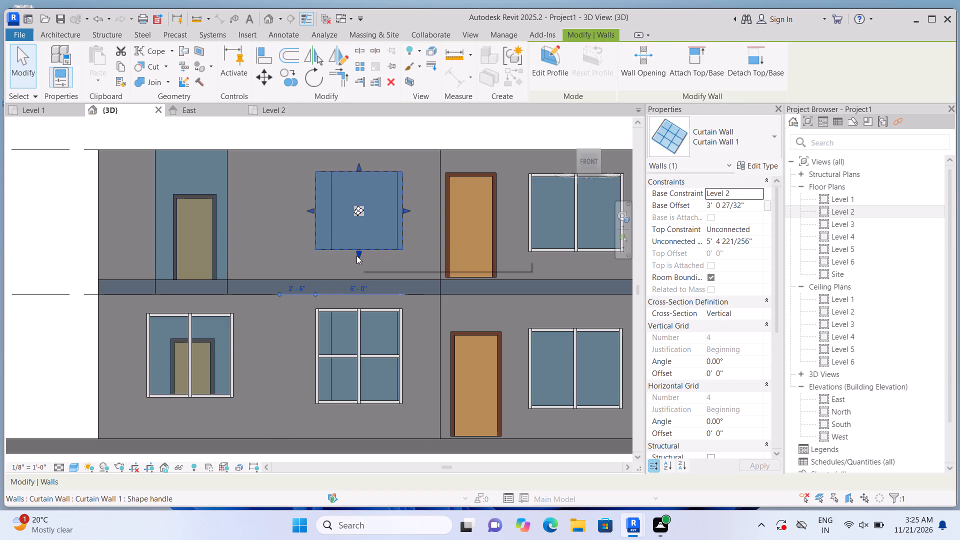
click(357, 254)
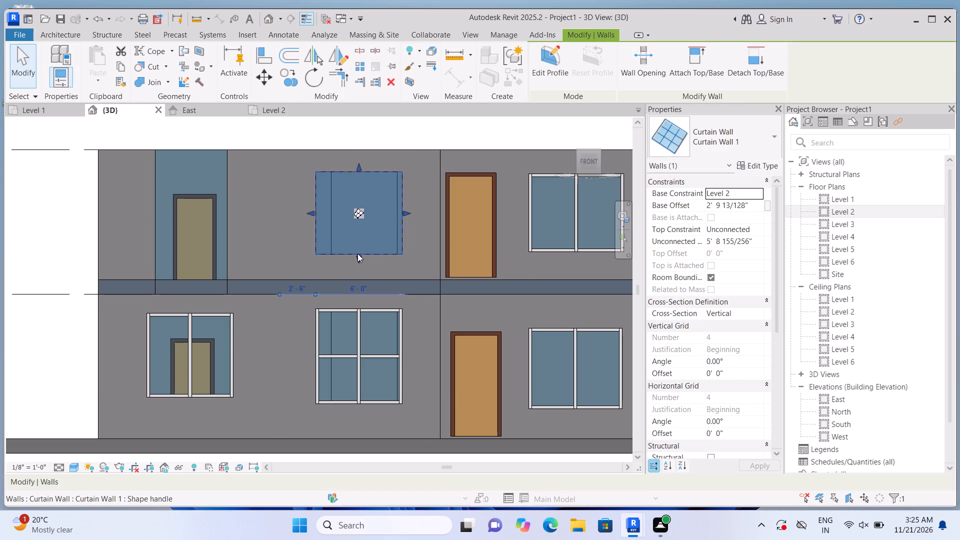
click(392, 132)
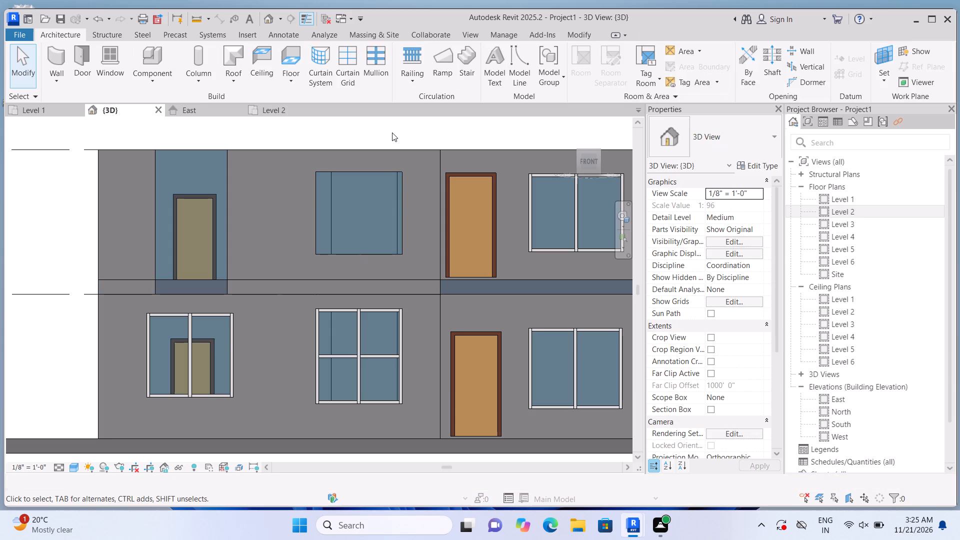
Divide the middle Level 2 window with vertical grid lines at its midpoint and 1'-6" from its left side, plus a horizontal grid line at mid-height.
click(344, 78)
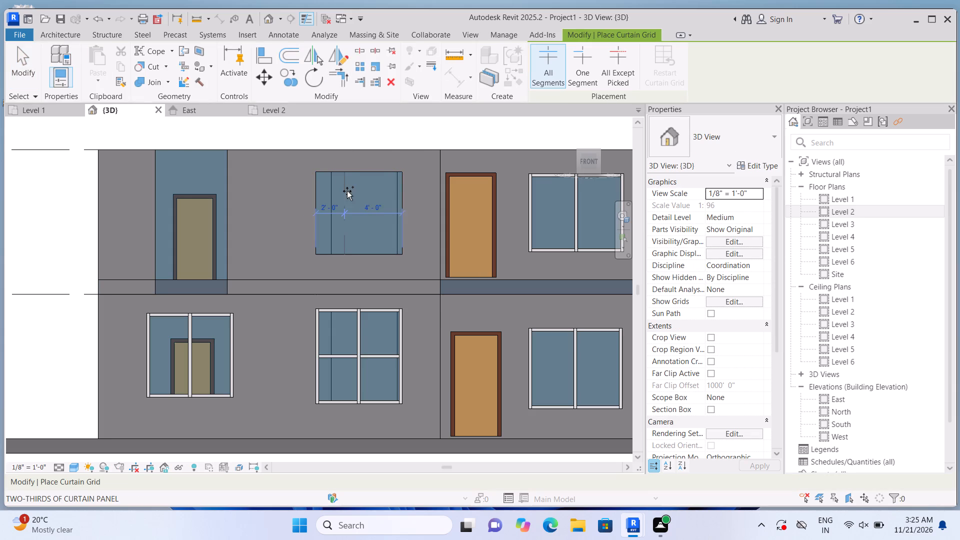
scroll(347, 194, up, 1)
click(361, 205)
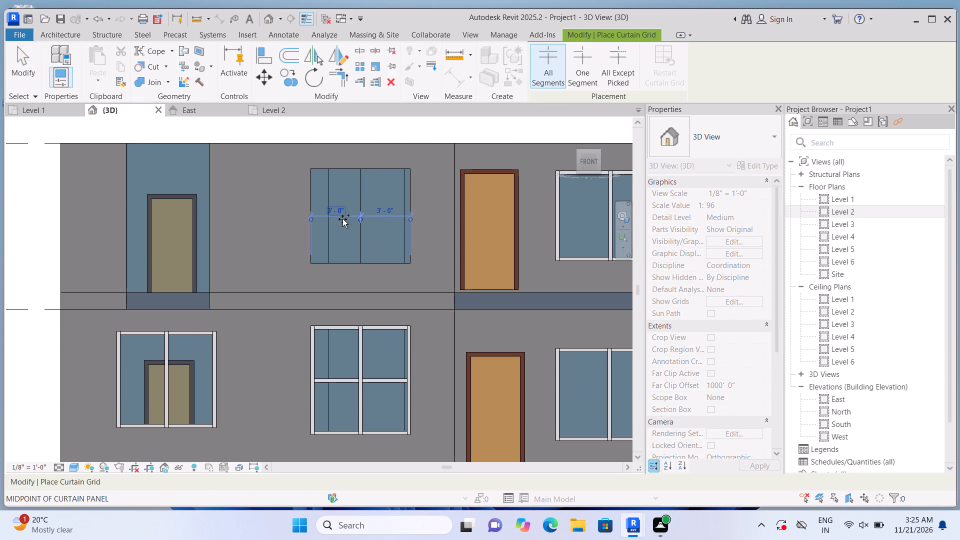
key(Escape)
double_click(337, 221)
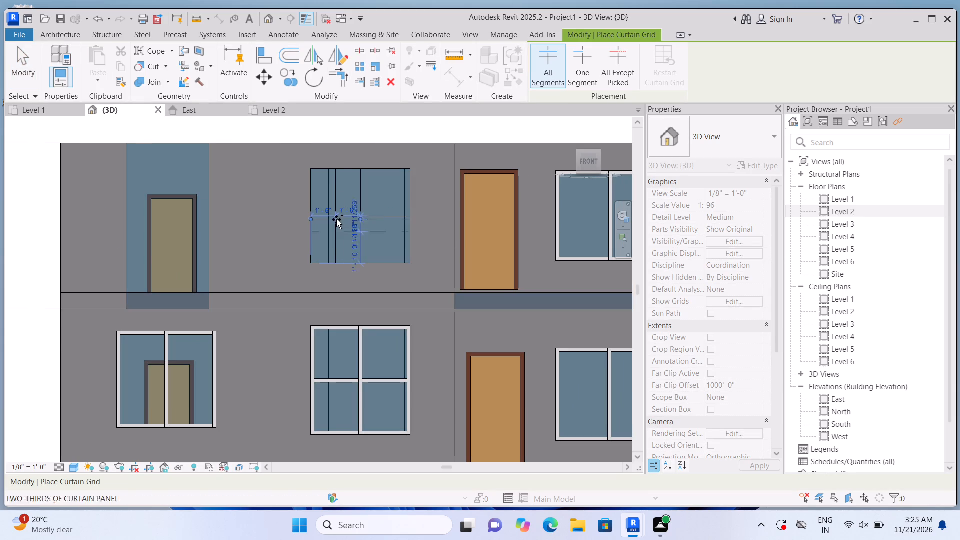
Add 2.5" x 5" rectangular mullions to the central vertical and horizontal grid lines and all four edges of the middle Level 2 window.
click(77, 38)
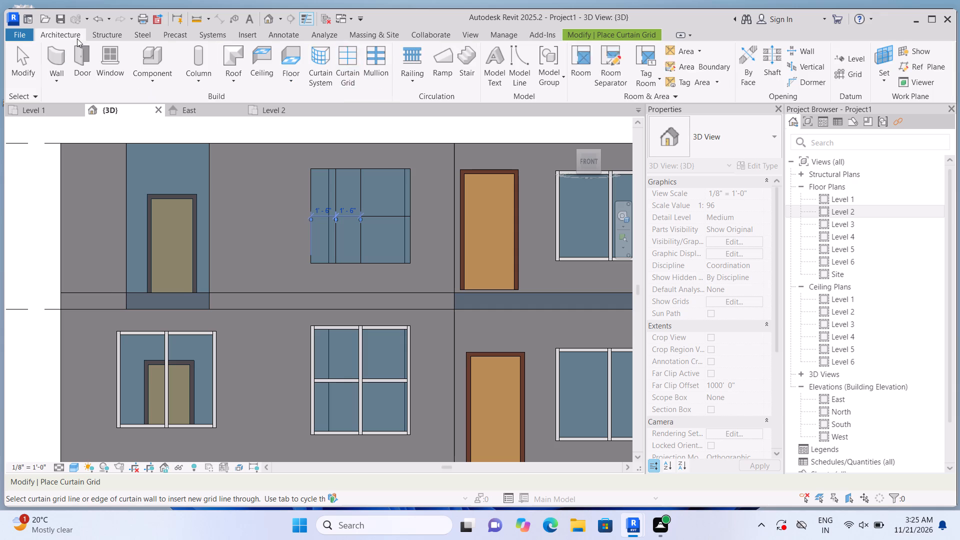
click(374, 79)
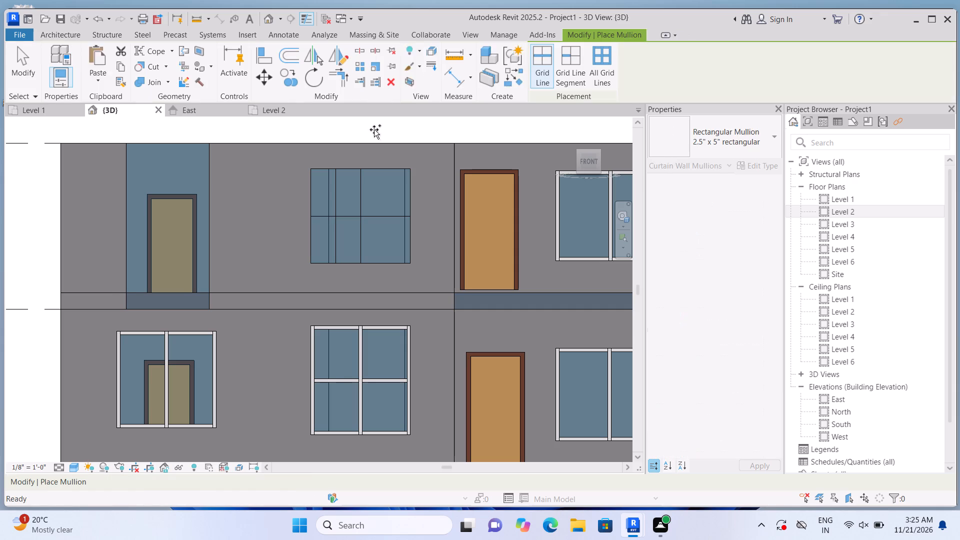
click(362, 205)
click(373, 212)
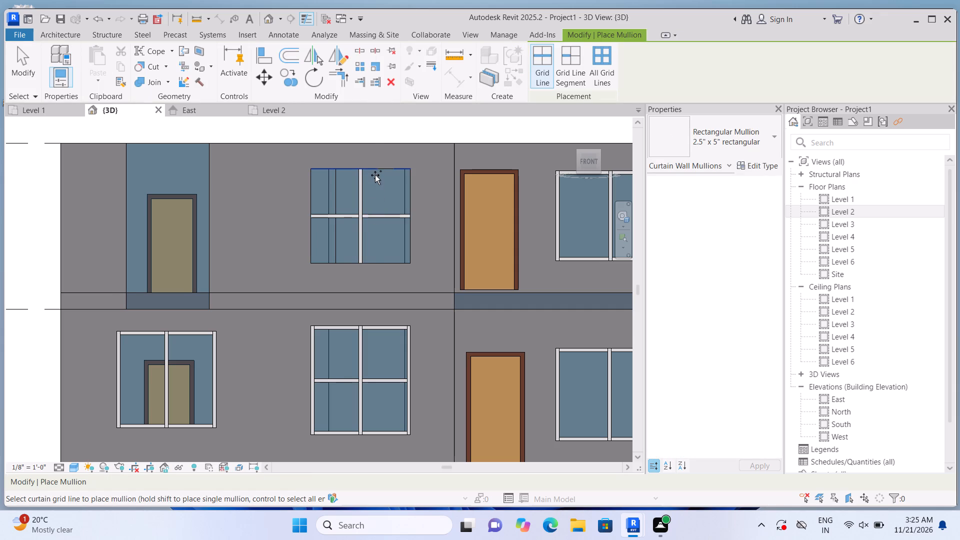
click(376, 169)
click(365, 267)
click(405, 234)
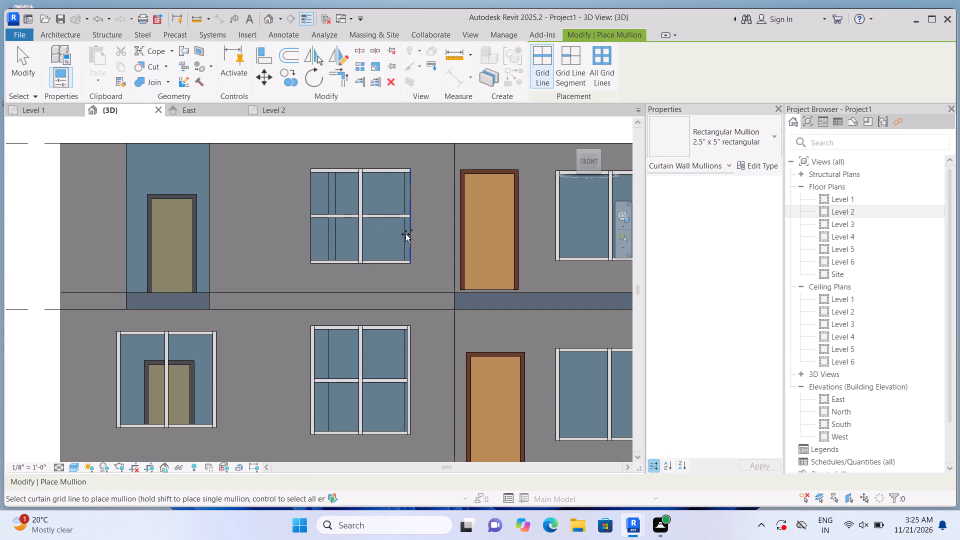
click(307, 243)
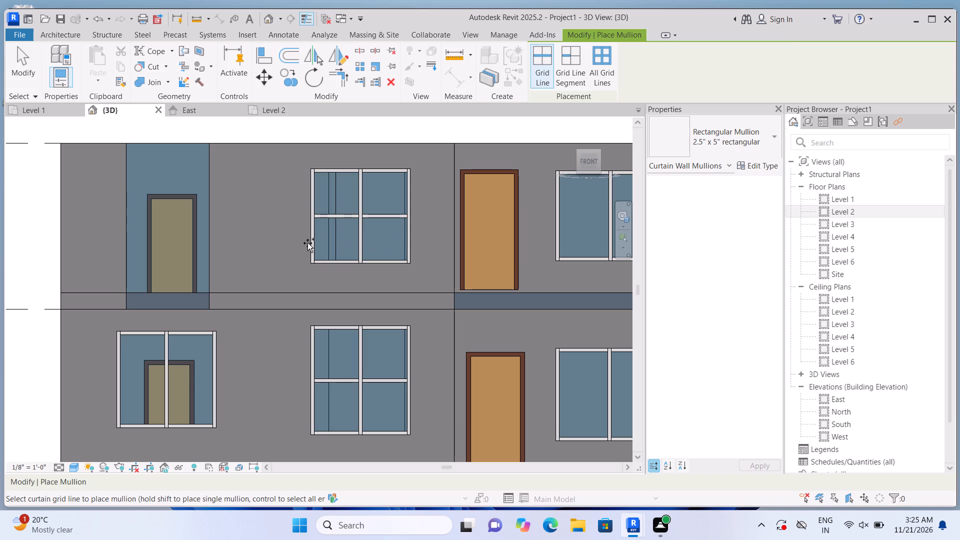
key(Escape)
Widen the left-hand Level 2 curtain wall on the front facade at both sides to 6'-0", matching the window below.
scroll(319, 243, down, 3)
scroll(265, 263, up, 2)
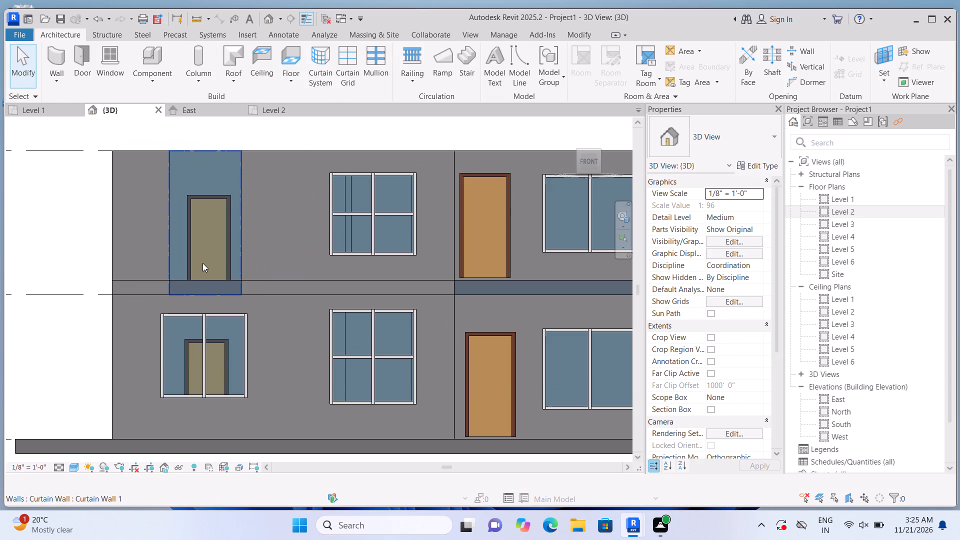
click(202, 263)
scroll(212, 254, up, 1)
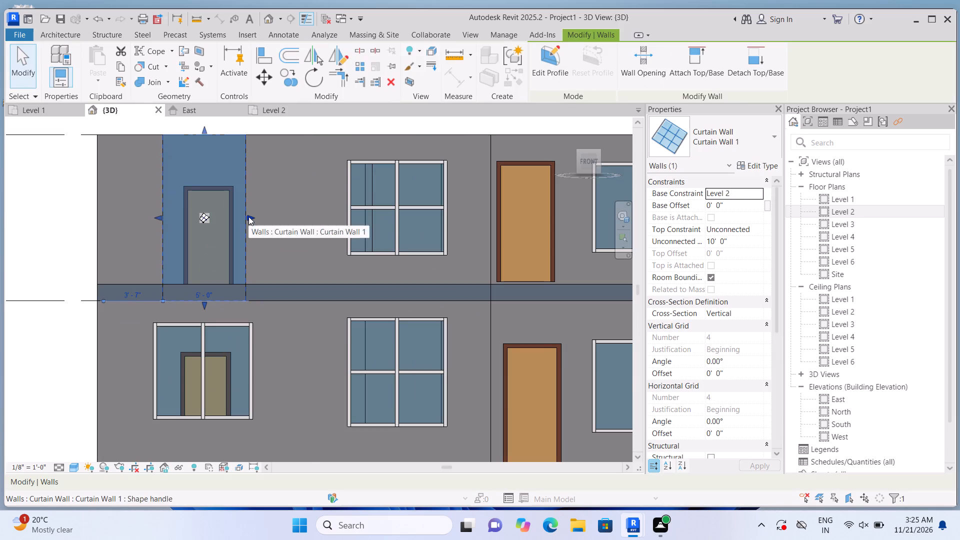
drag(248, 216, 257, 220)
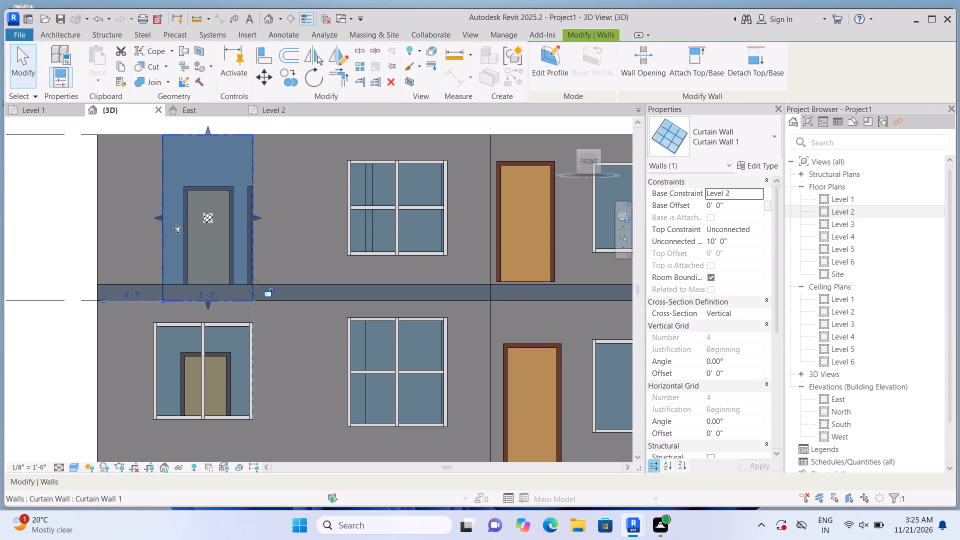
click(157, 217)
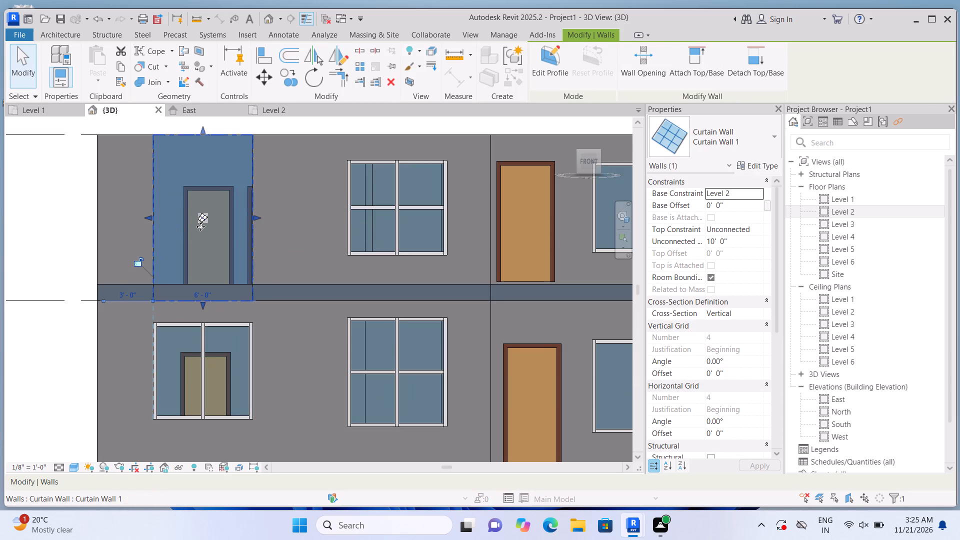
Raise the bottom and lower the top of the left-hand Level 2 window to a base offset of about 3'-0" and height of about 5'-4".
drag(203, 303, 214, 260)
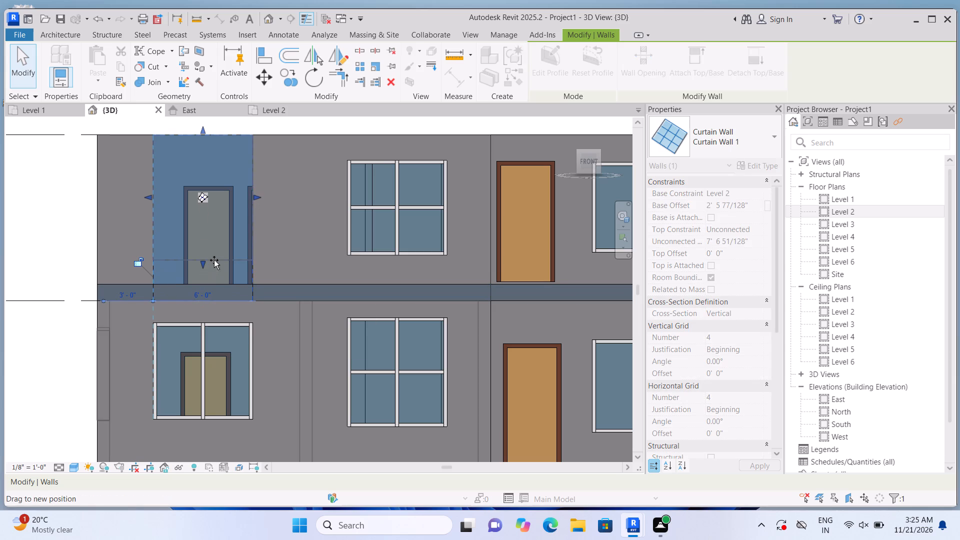
drag(214, 260, 216, 254)
scroll(217, 253, down, 1)
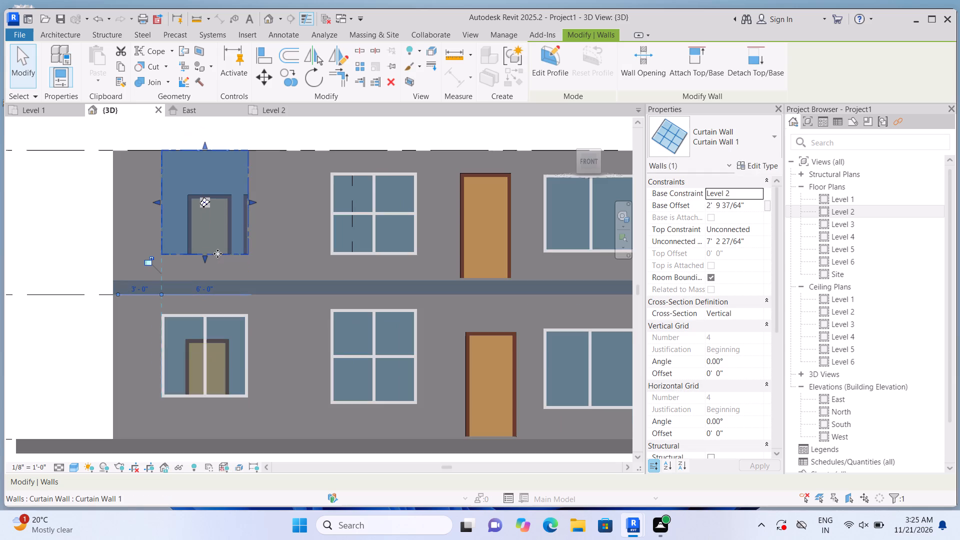
drag(204, 256, 206, 247)
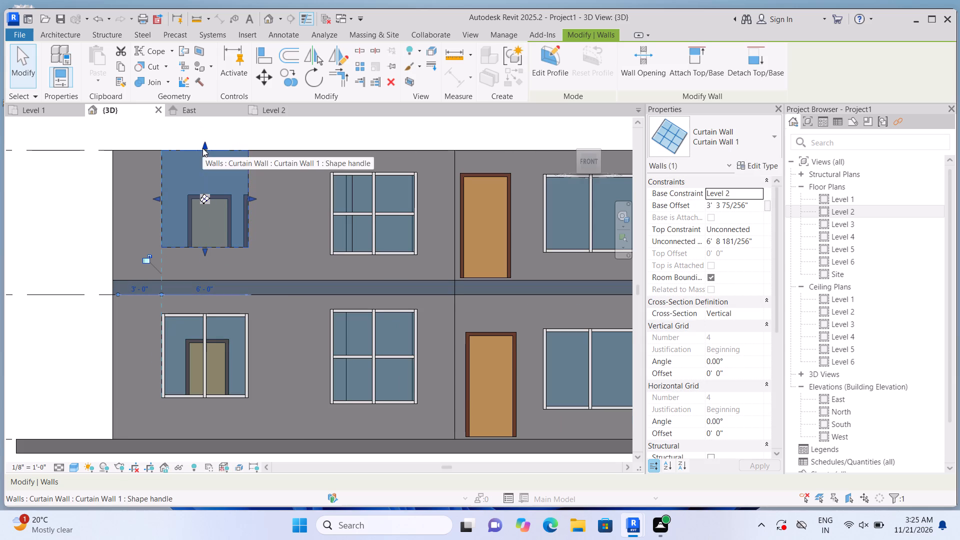
drag(205, 143, 213, 174)
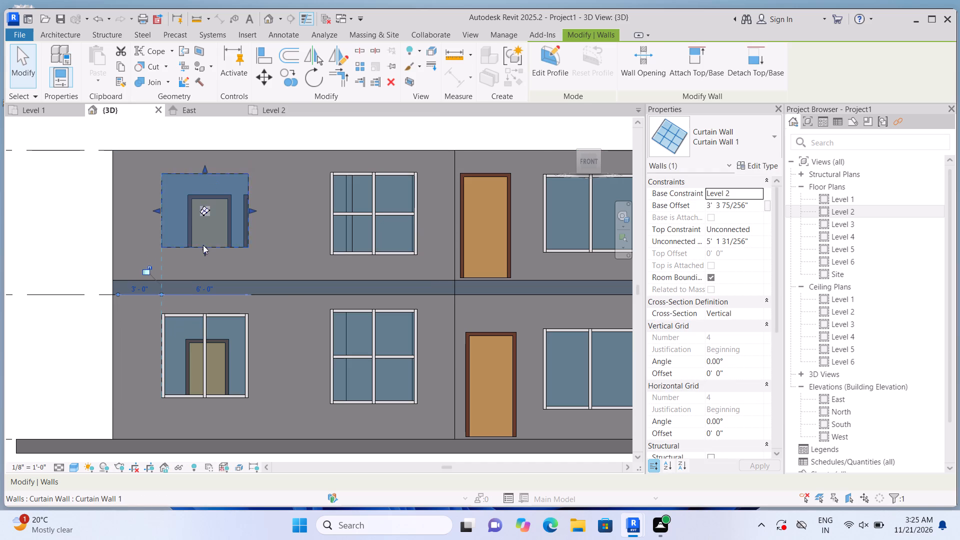
scroll(198, 279, up, 1)
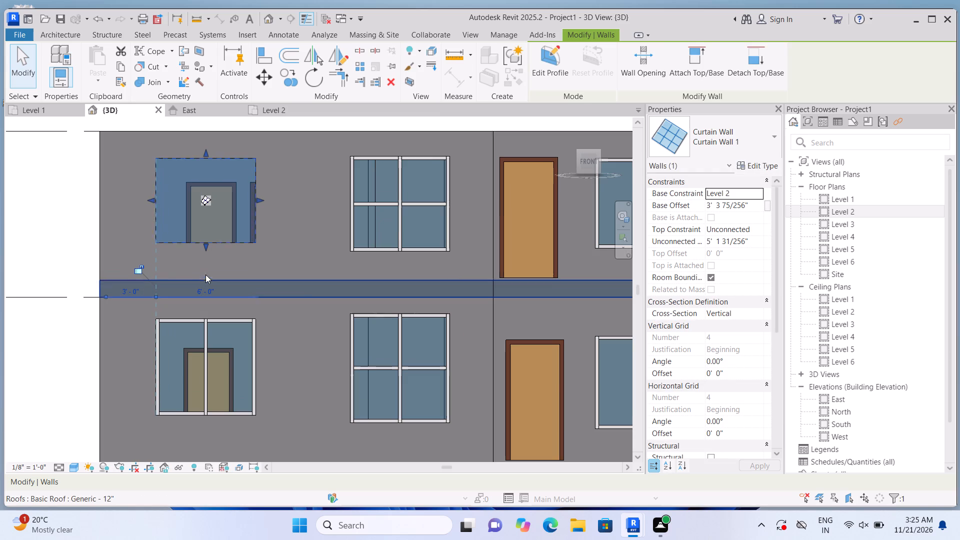
click(204, 240)
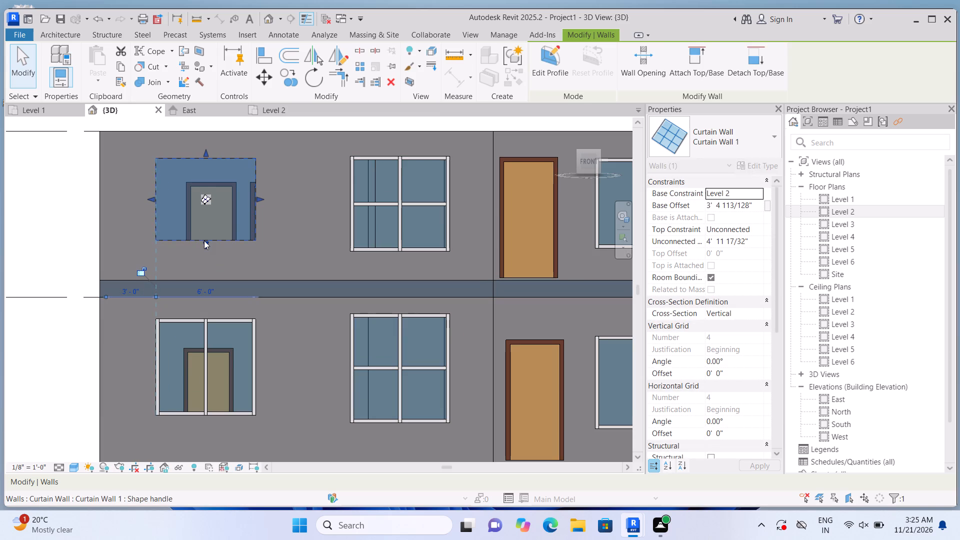
drag(204, 240, 206, 247)
scroll(207, 239, down, 2)
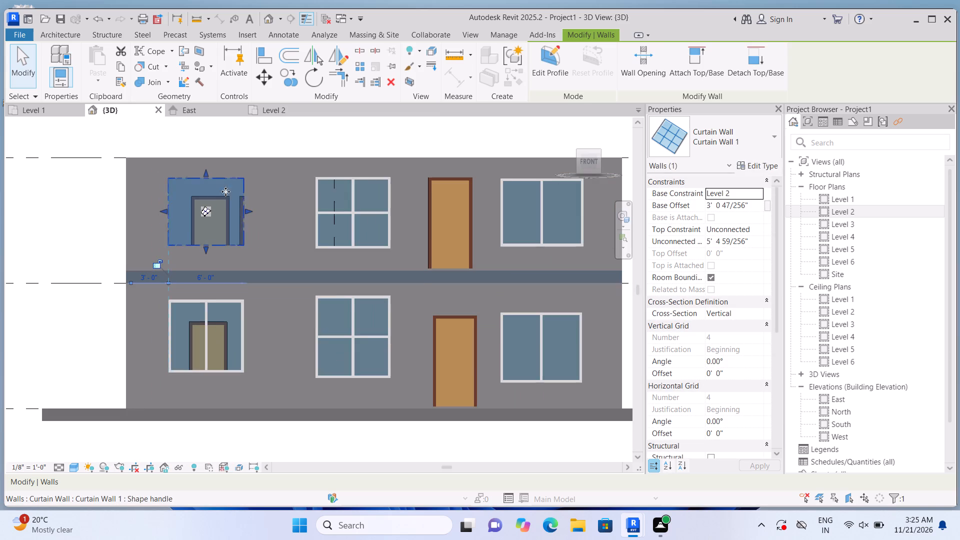
Add a vertical curtain grid line at the midpoint of the left-hand Level 2 window, 3'-0" from each side.
click(65, 31)
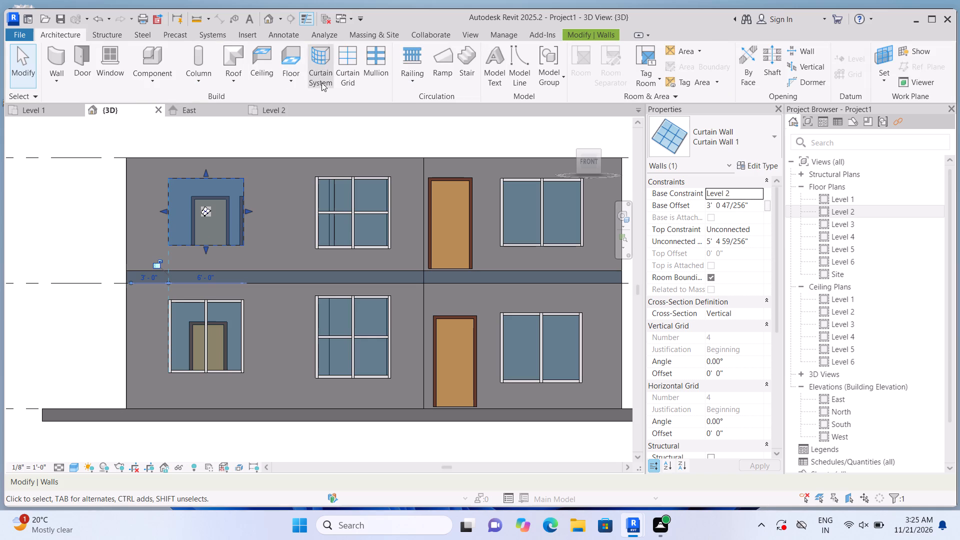
click(339, 78)
scroll(225, 176, up, 2)
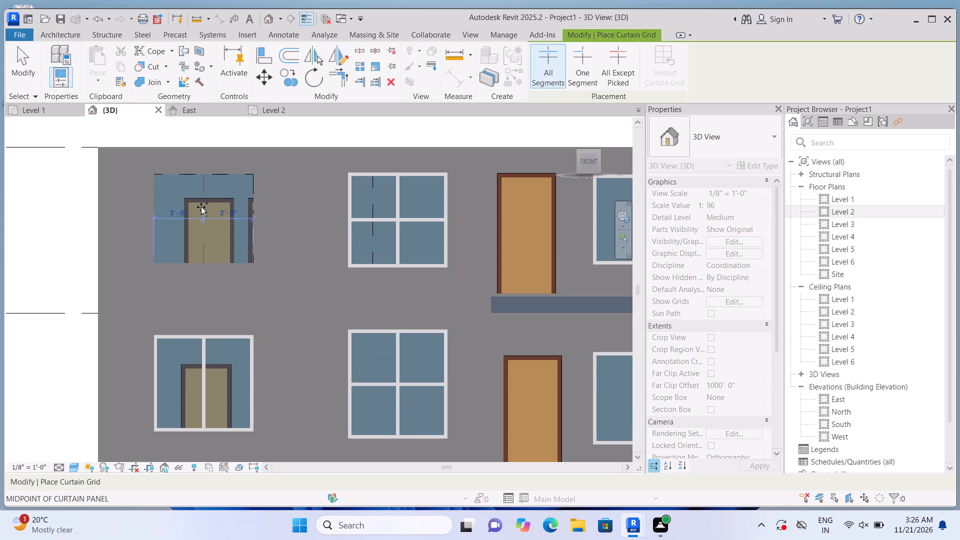
click(201, 207)
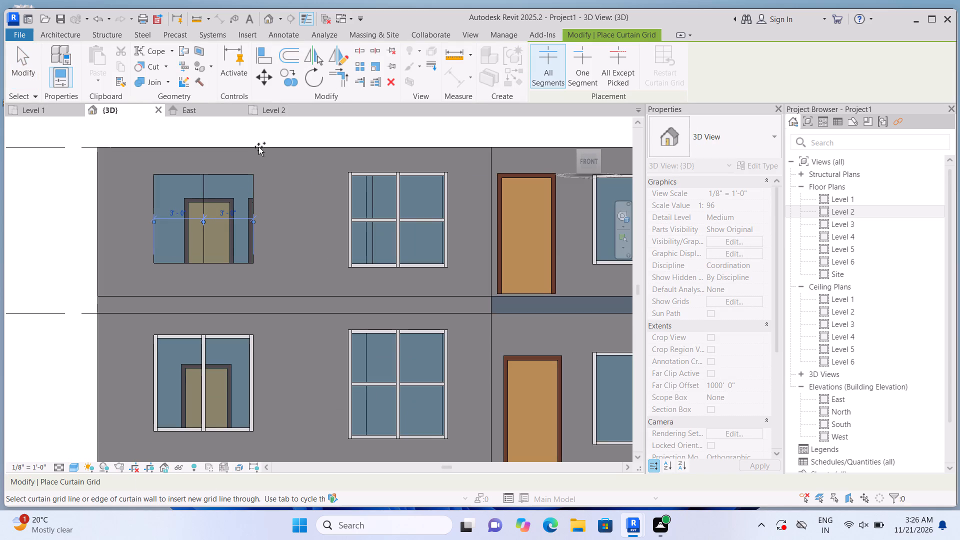
key(Escape)
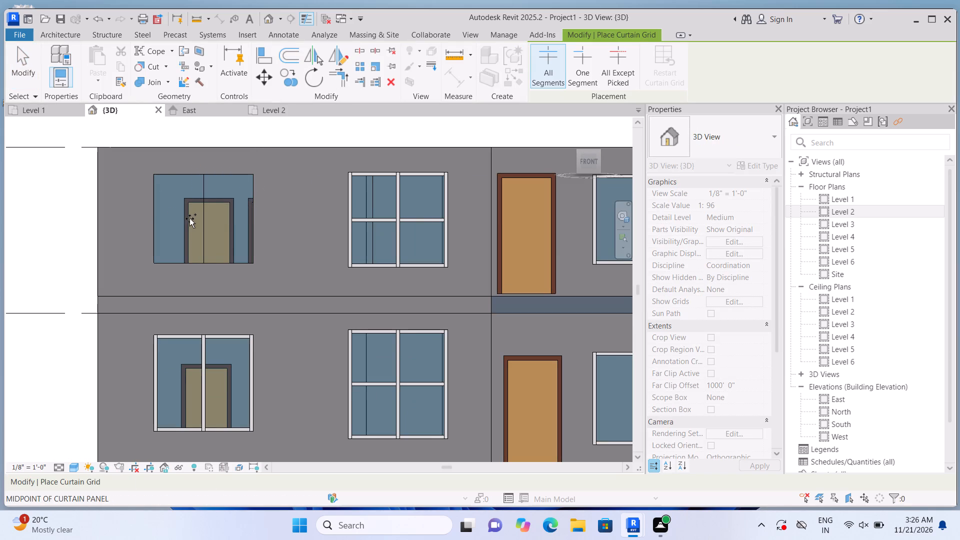
key(Escape)
Raise the top of the left-hand Level 2 window on the front facade to a height of about 5'-7 5/8".
click(151, 246)
scroll(155, 245, down, 2)
scroll(152, 267, up, 2)
scroll(213, 259, down, 3)
scroll(209, 271, up, 2)
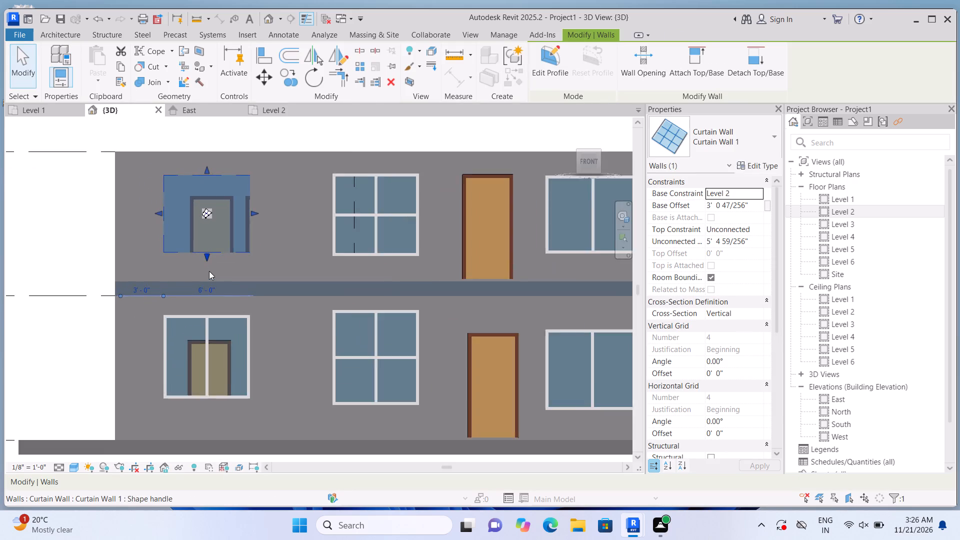
scroll(209, 271, up, 2)
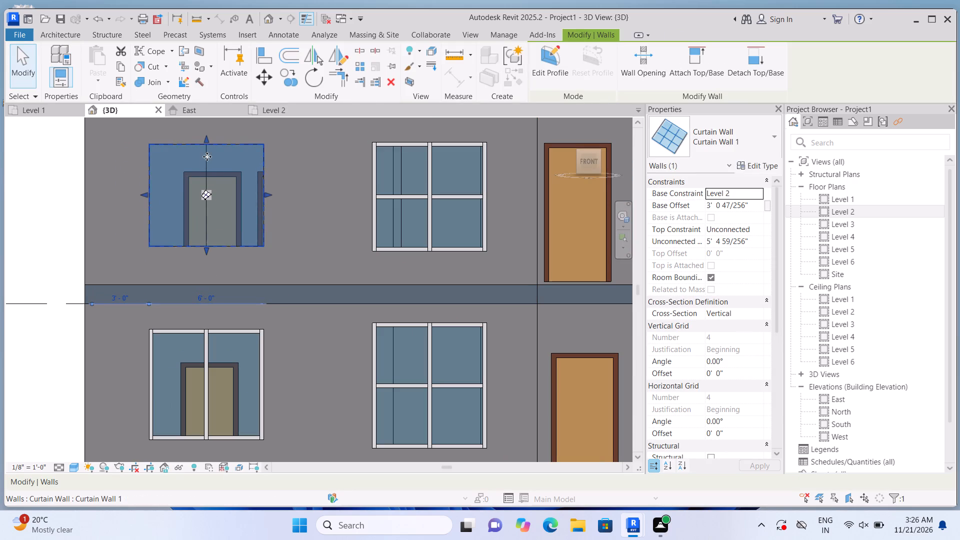
scroll(206, 162, down, 2)
scroll(205, 157, up, 2)
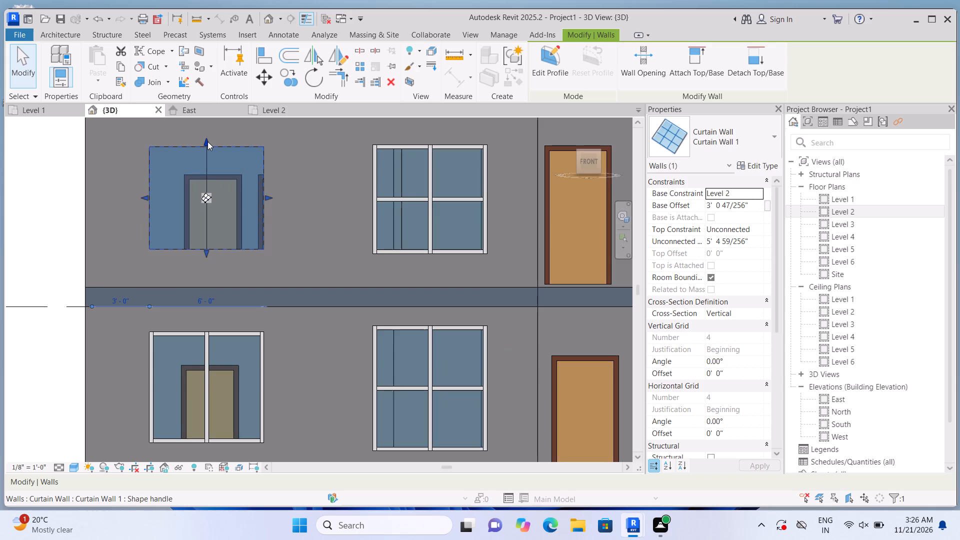
click(206, 141)
scroll(214, 221, down, 3)
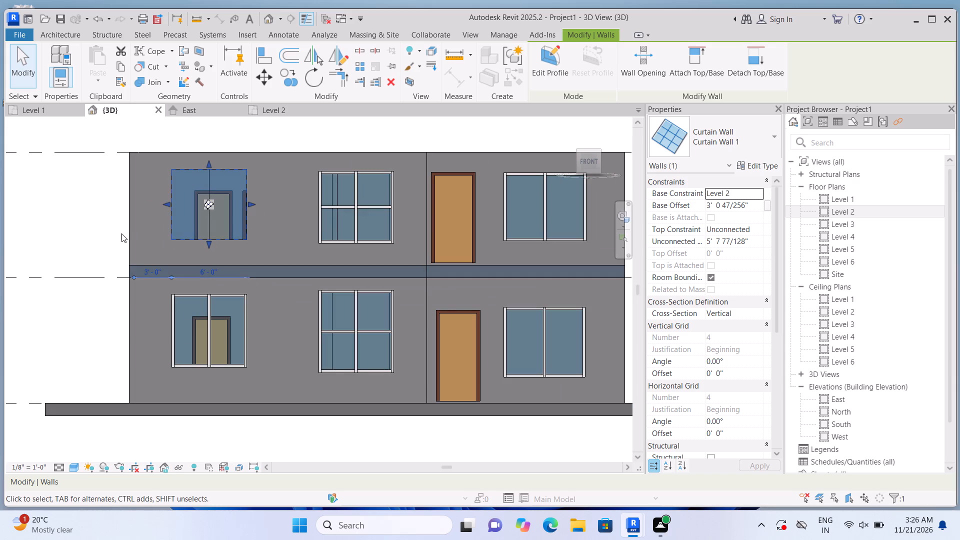
click(99, 237)
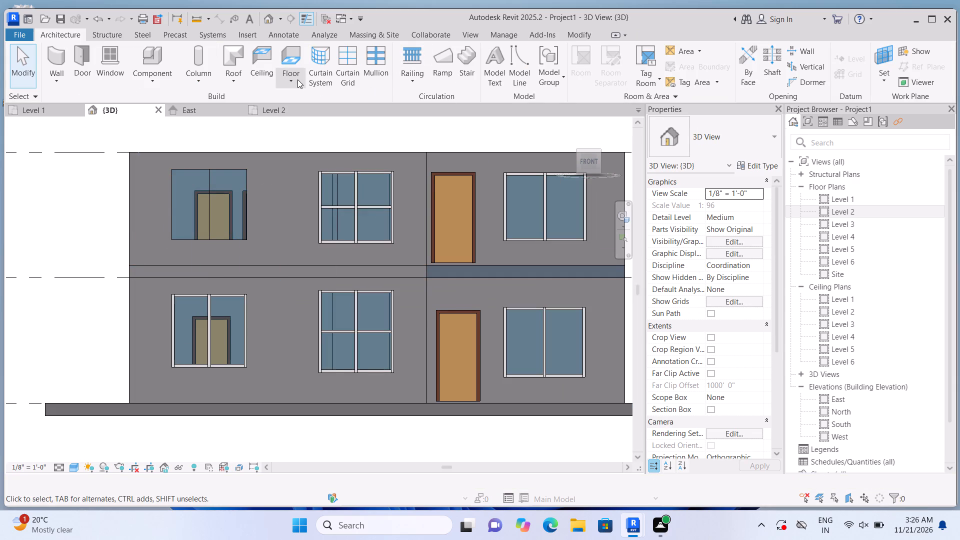
Add 2.5" x 5" rectangular mullions to the vertical grid line and all four edges of the left-hand Level 2 window.
click(365, 63)
scroll(165, 240, up, 2)
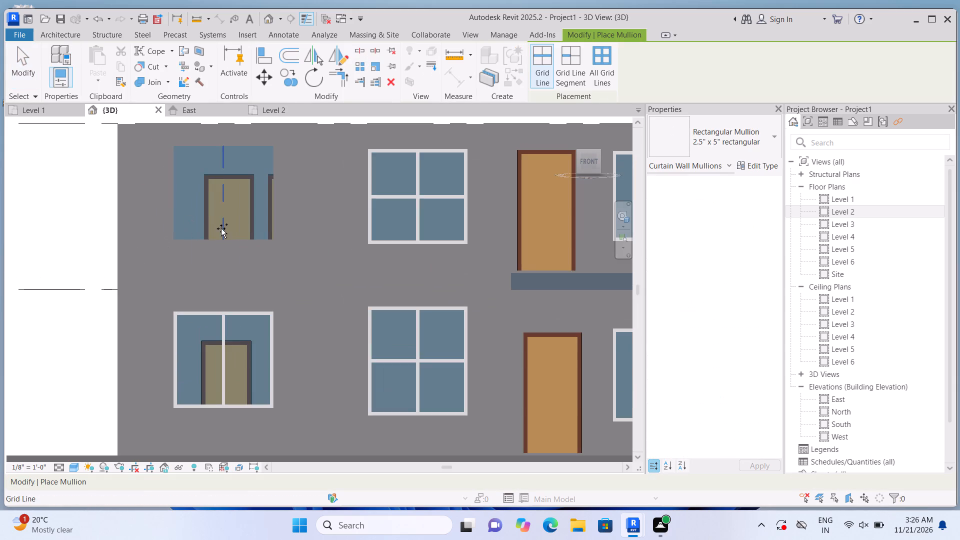
click(222, 220)
click(273, 202)
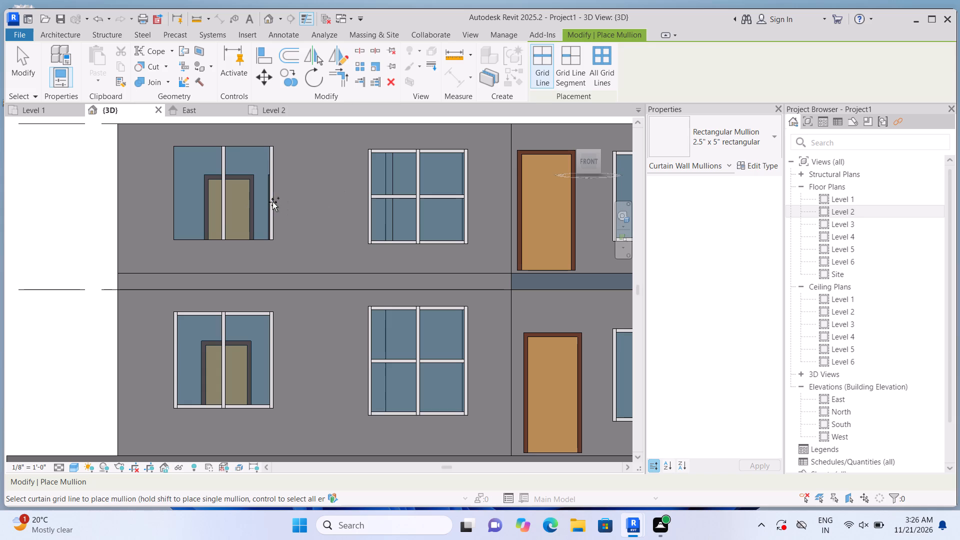
click(258, 151)
click(186, 206)
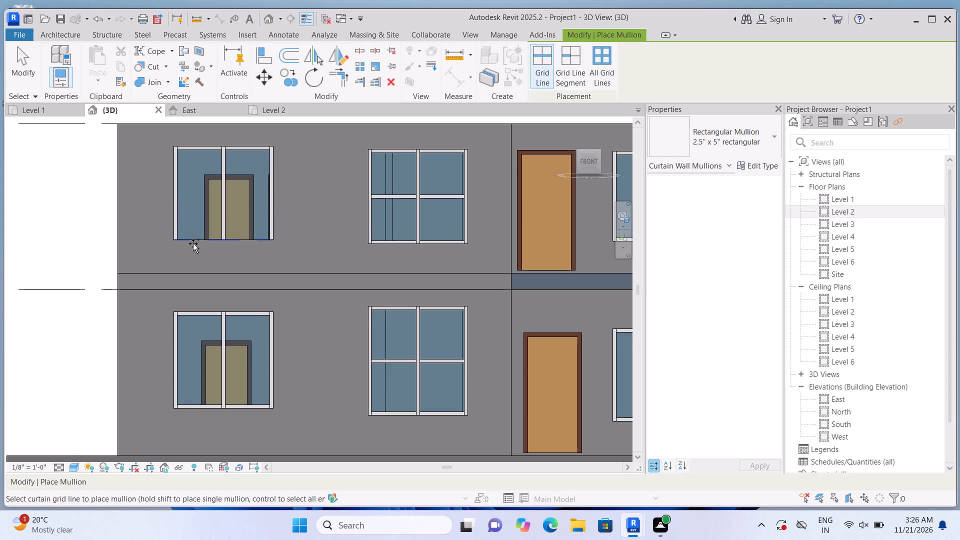
click(197, 233)
scroll(225, 213, down, 7)
scroll(257, 186, up, 5)
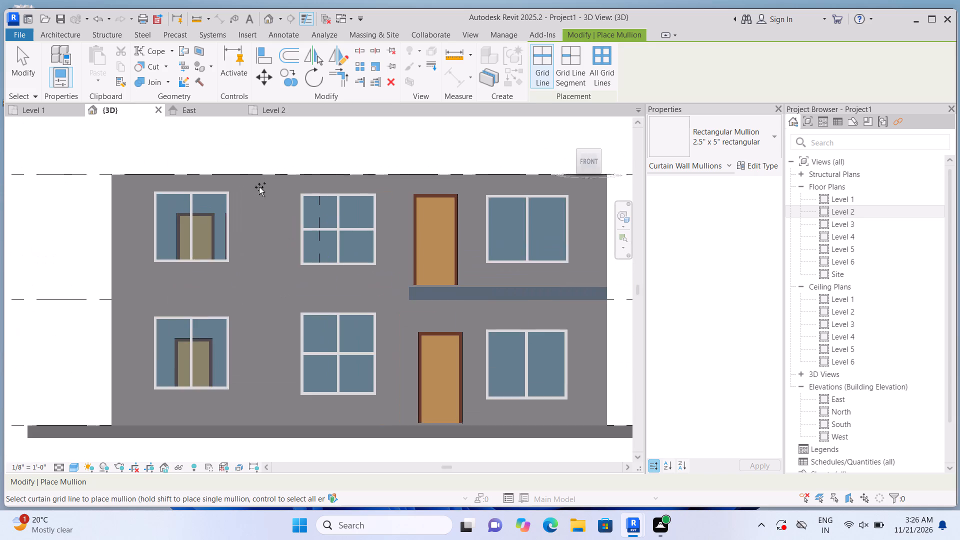
key(Escape)
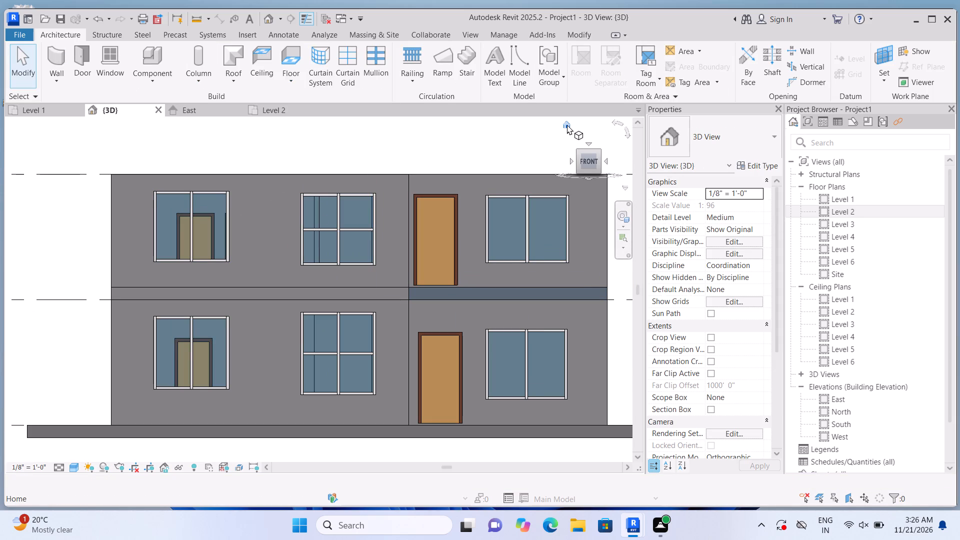
Open the Level 3 floor plan and set its underlay base level to Level 2.
click(566, 122)
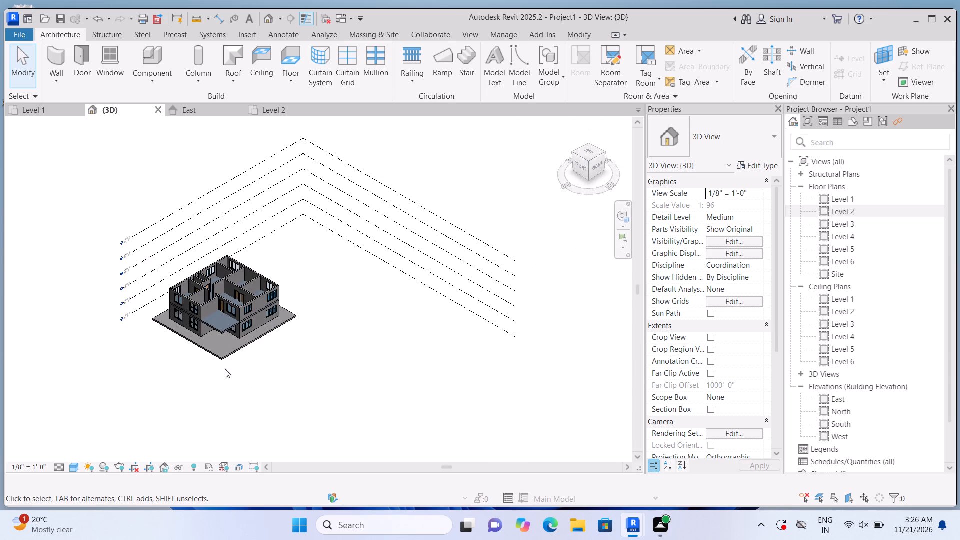
scroll(209, 360, up, 7)
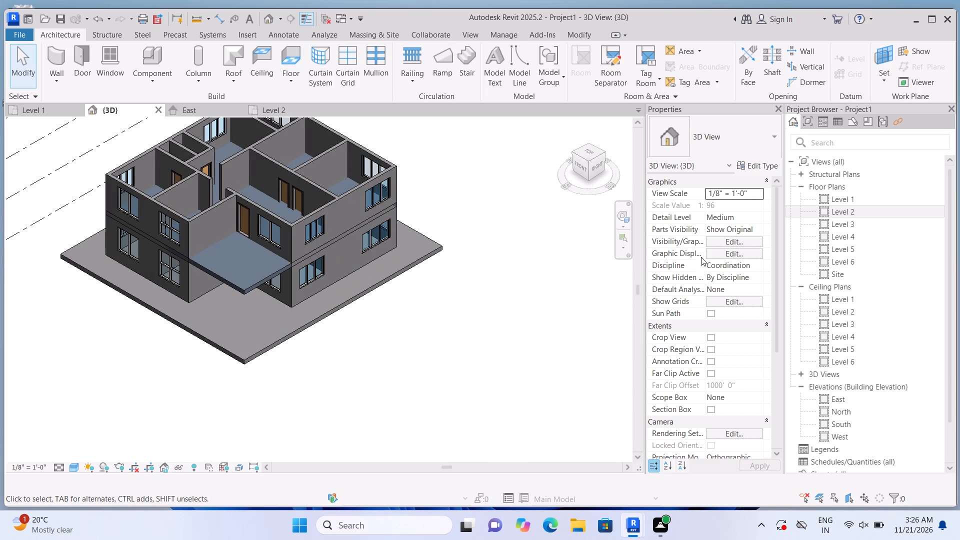
double_click(824, 222)
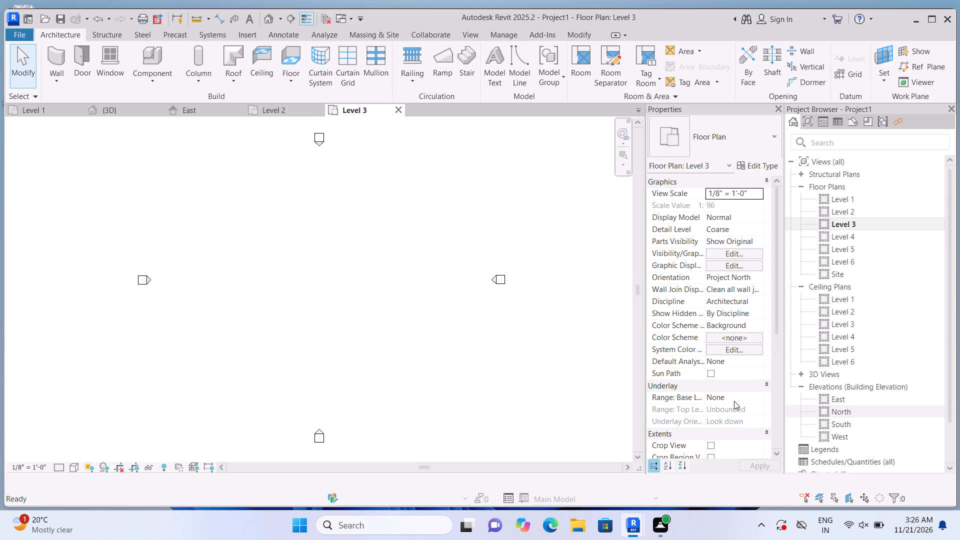
double_click(766, 382)
click(765, 381)
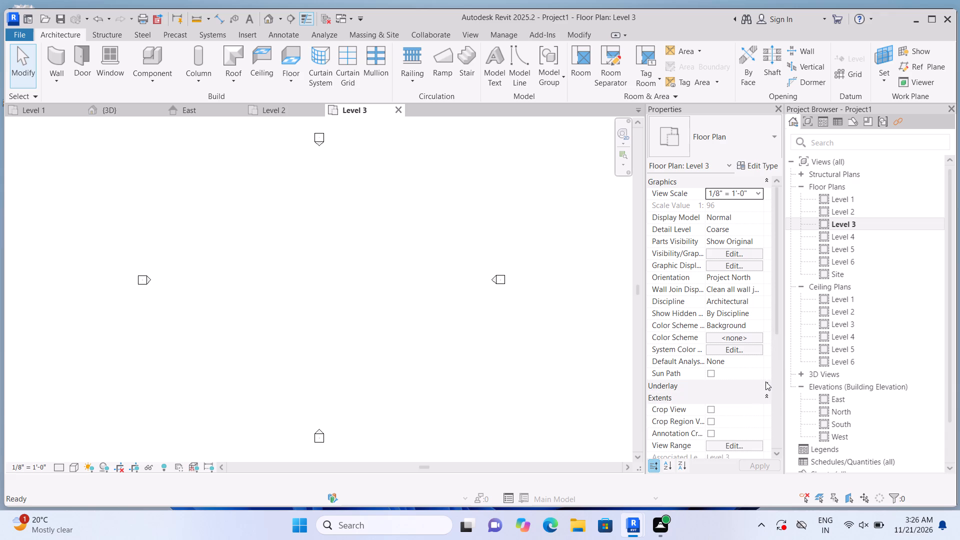
click(765, 383)
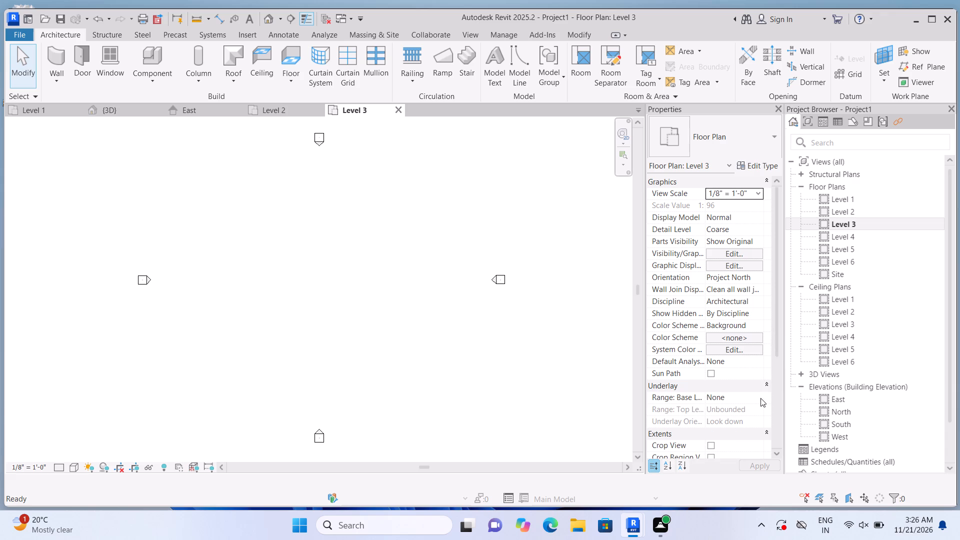
click(760, 398)
click(730, 428)
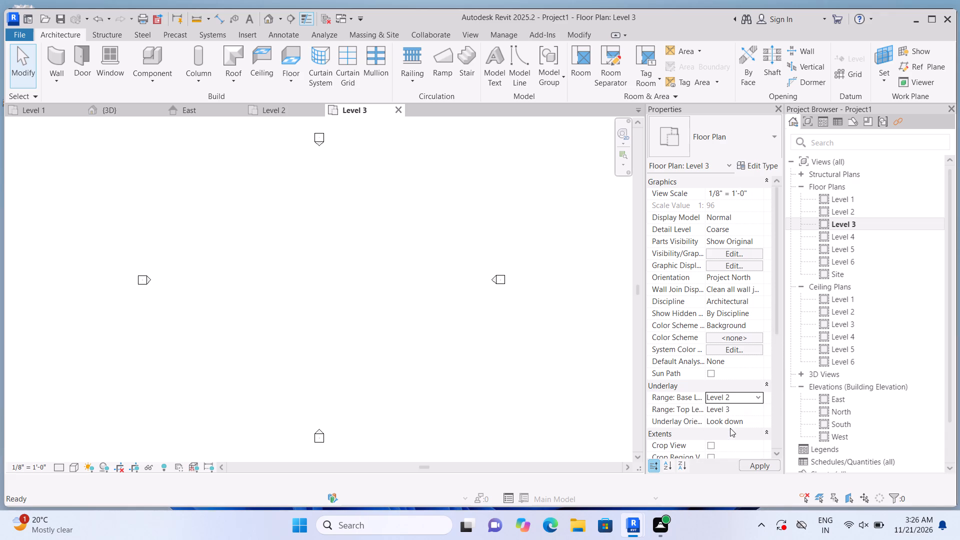
click(744, 466)
scroll(0, 290, up, 1)
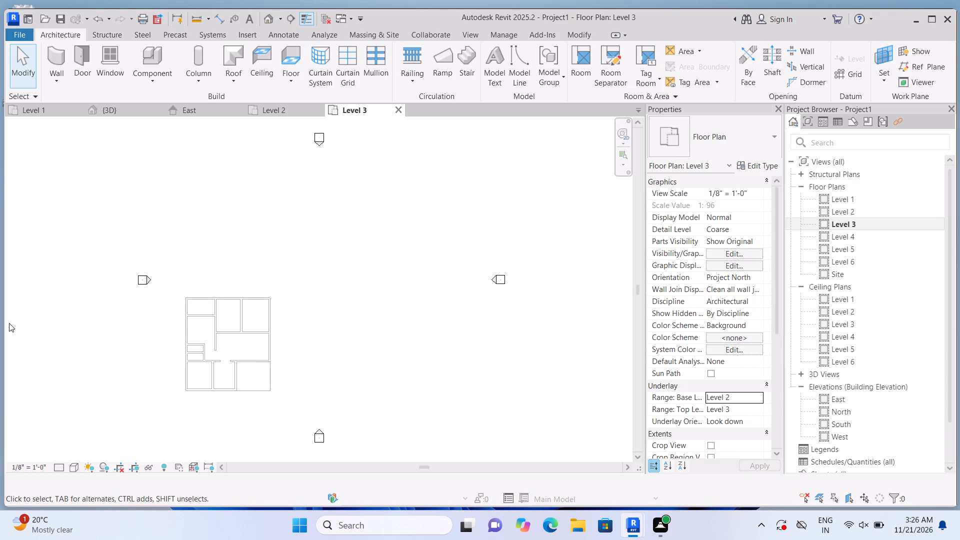
scroll(9, 323, up, 1)
scroll(78, 373, up, 2)
scroll(173, 430, up, 2)
scroll(239, 410, up, 1)
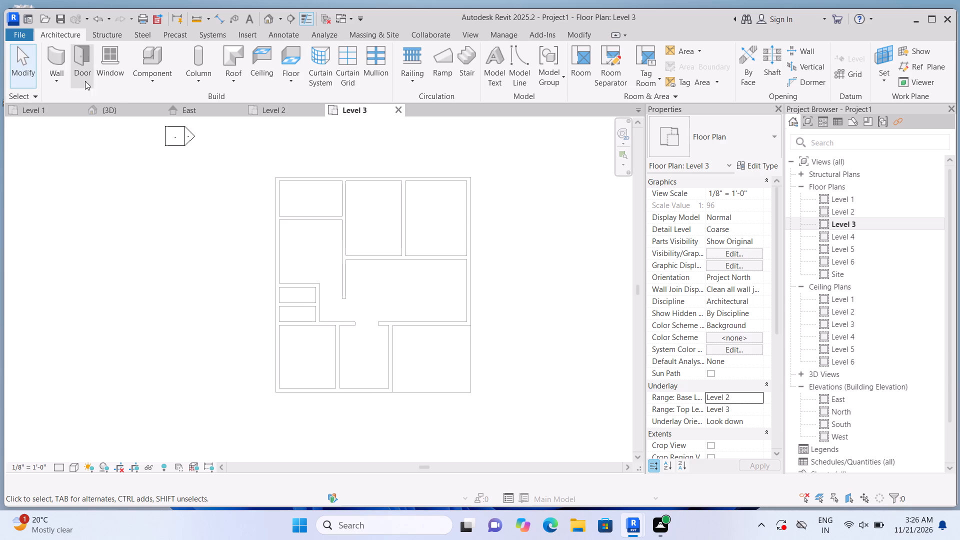
Create a Generic - 12" roof by footprint on Level 3 as a rectangle following the outer building corners, including the balcony corner.
click(229, 83)
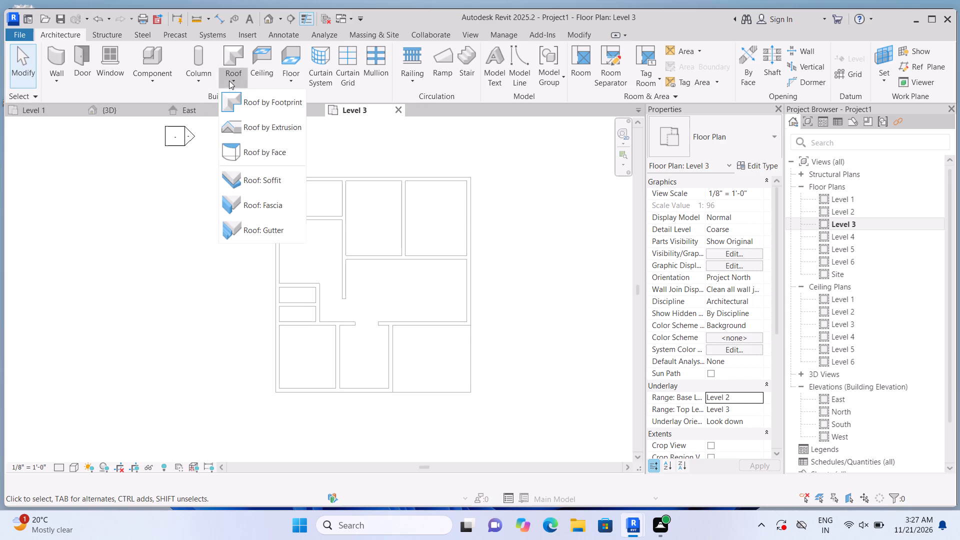
click(233, 100)
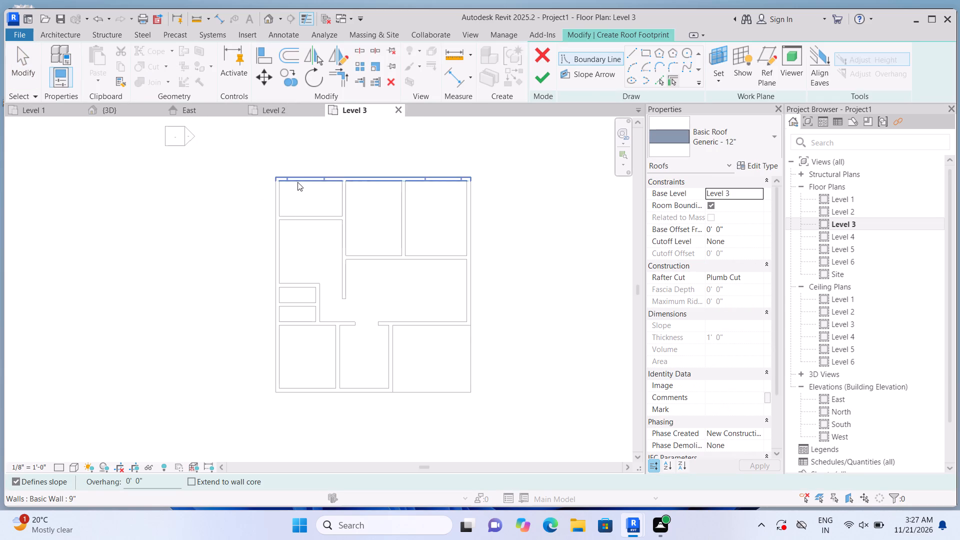
scroll(297, 182, up, 1)
click(653, 53)
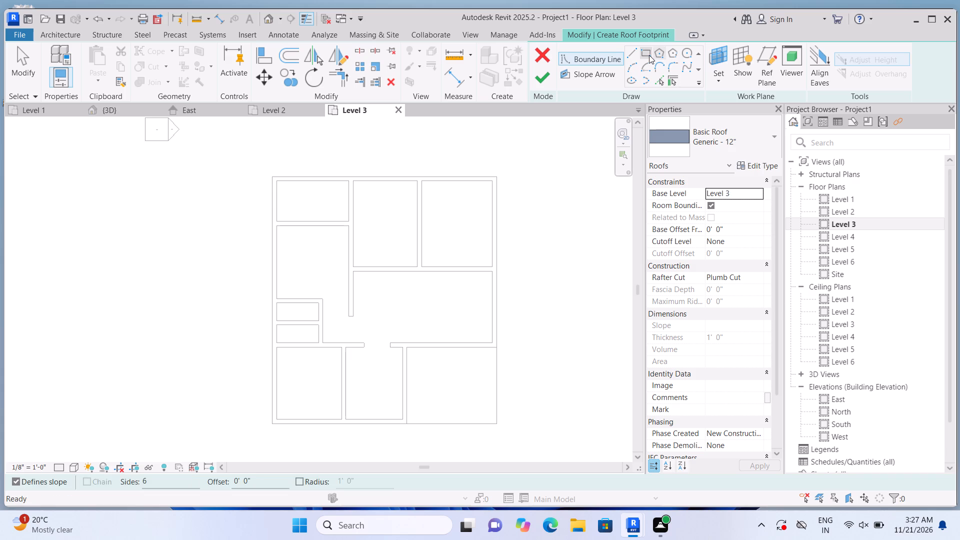
click(649, 55)
scroll(297, 200, up, 4)
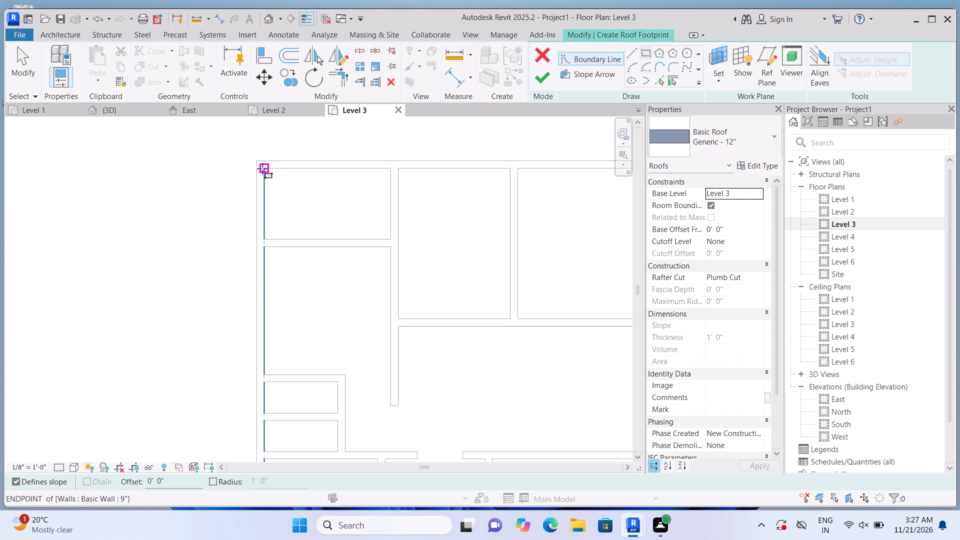
click(258, 162)
scroll(481, 225, down, 8)
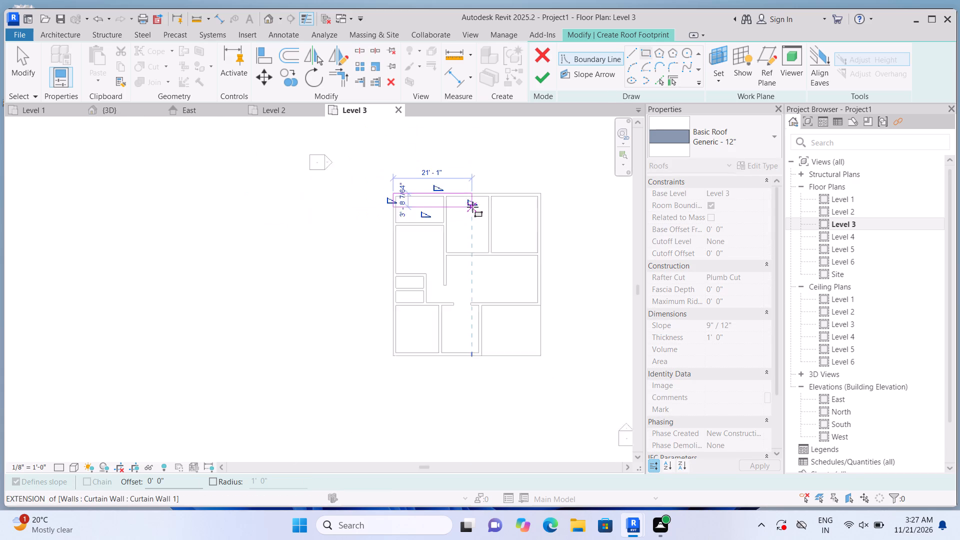
scroll(530, 340, up, 8)
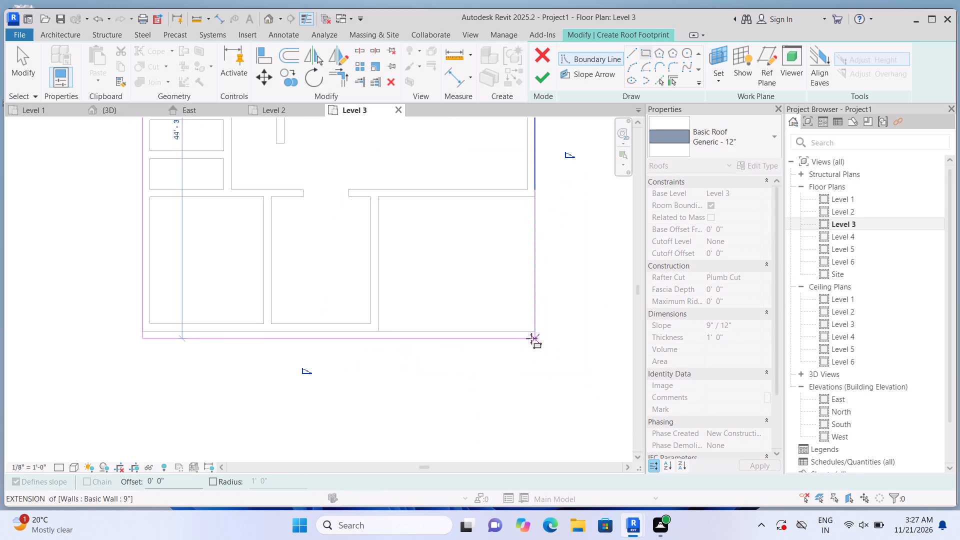
click(539, 330)
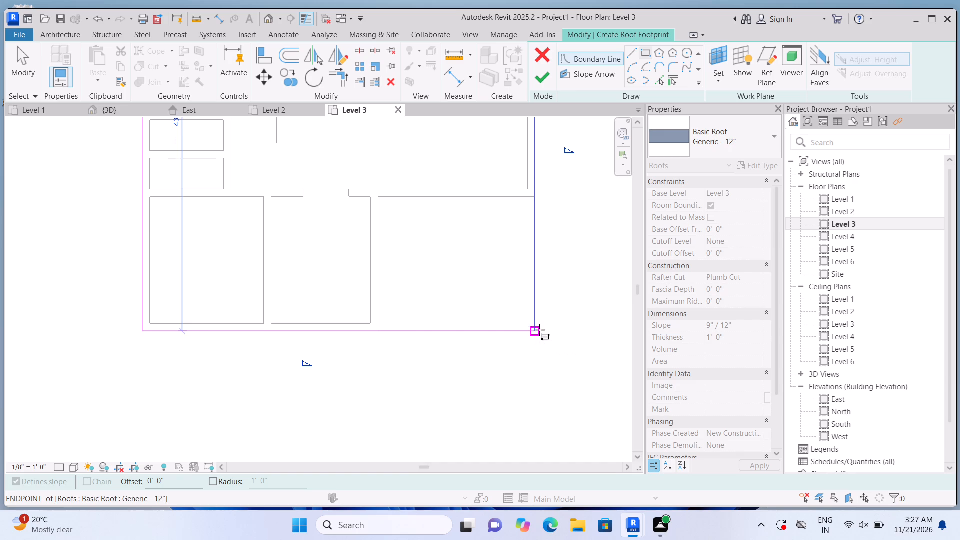
click(536, 80)
scroll(498, 280, down, 8)
scroll(536, 242, up, 1)
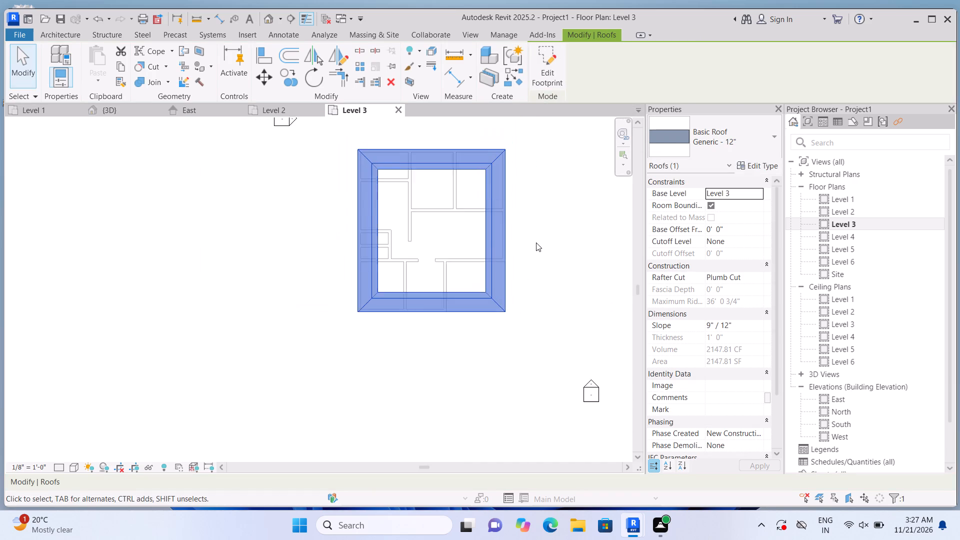
scroll(536, 242, up, 2)
Set the slope of the new roof to 0" / 12" in the 3D view, making it flat.
click(267, 20)
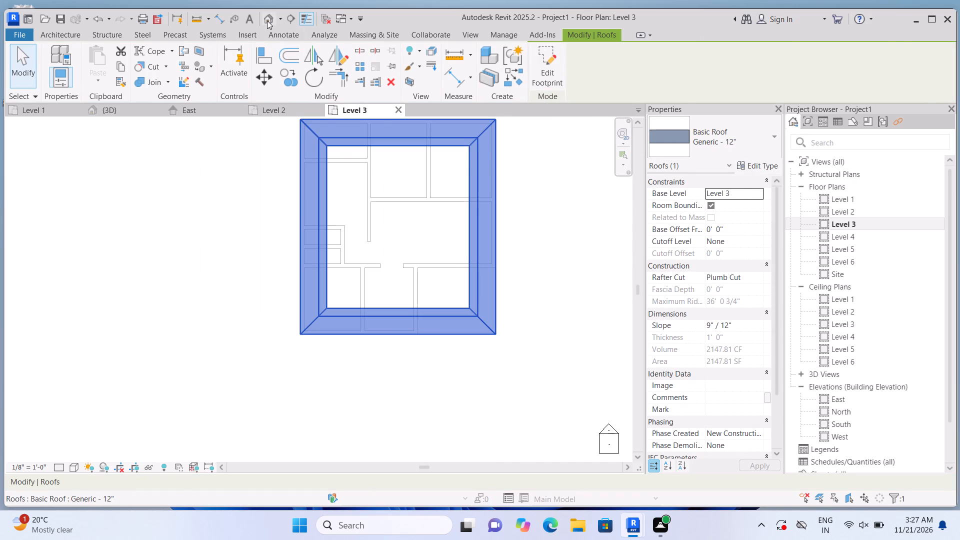
scroll(291, 188, up, 1)
click(291, 188)
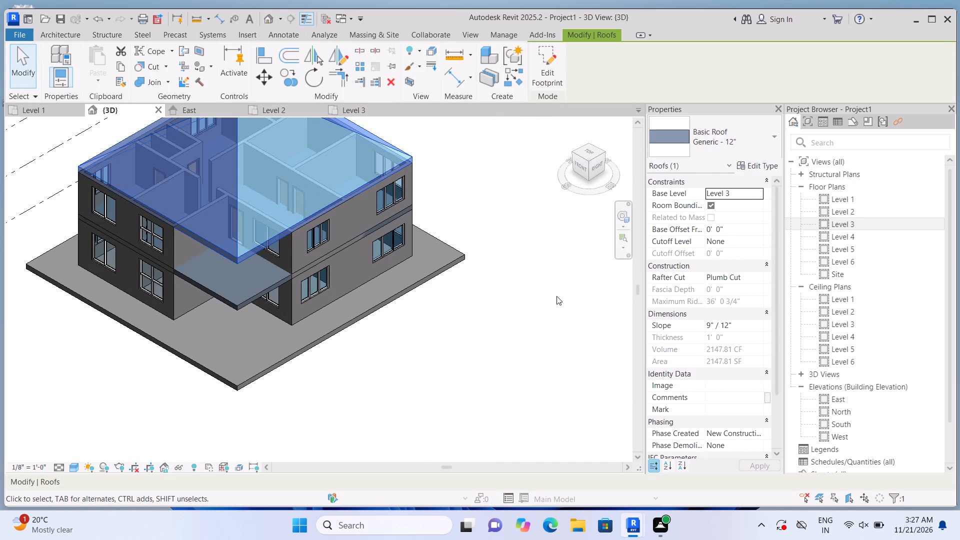
click(737, 322)
key(BackSpace)
key(BackSpace)
key(BackSpace)
key(BackSpace)
key(BackSpace)
key(BackSpace)
key(BackSpace)
key(BackSpace)
key(BackSpace)
key(BackSpace)
key(BackSpace)
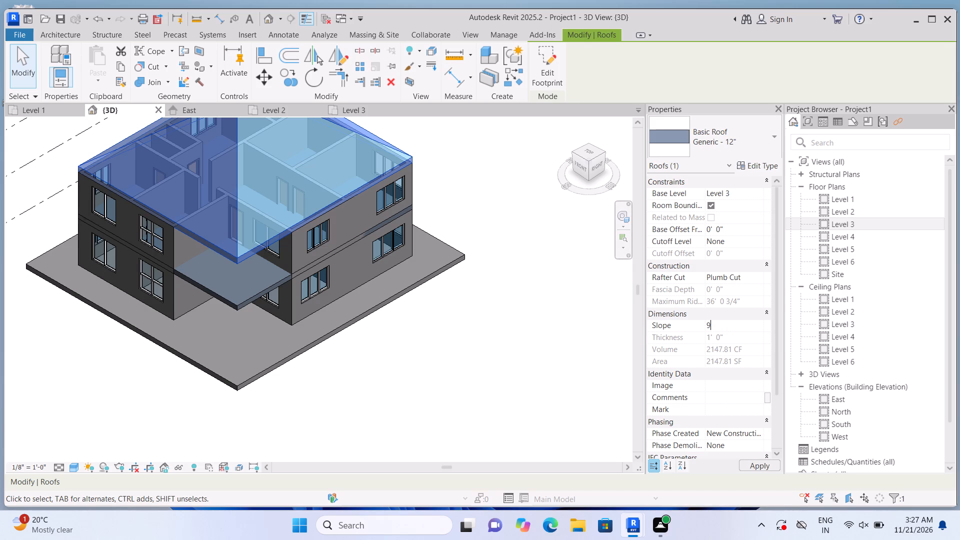
key(0)
key(Return)
click(418, 325)
scroll(501, 351, up, 1)
scroll(505, 352, down, 2)
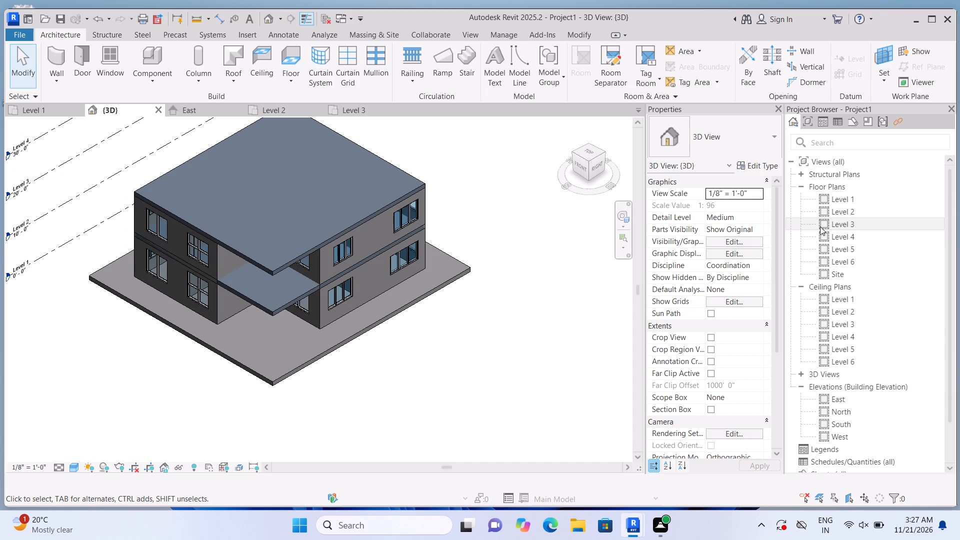
Return to the Level 3 floor plan with the roof outline in view.
double_click(824, 220)
scroll(574, 350, down, 3)
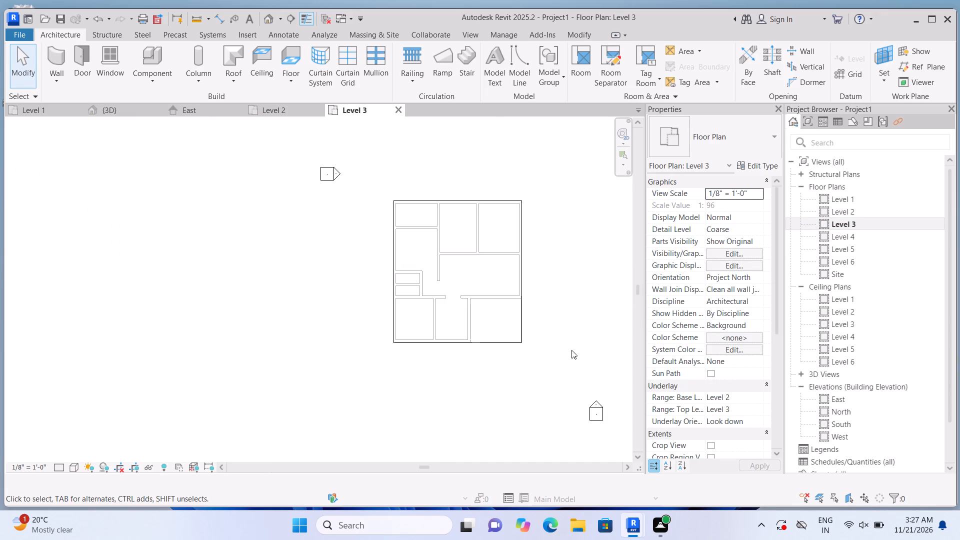
scroll(575, 247, up, 4)
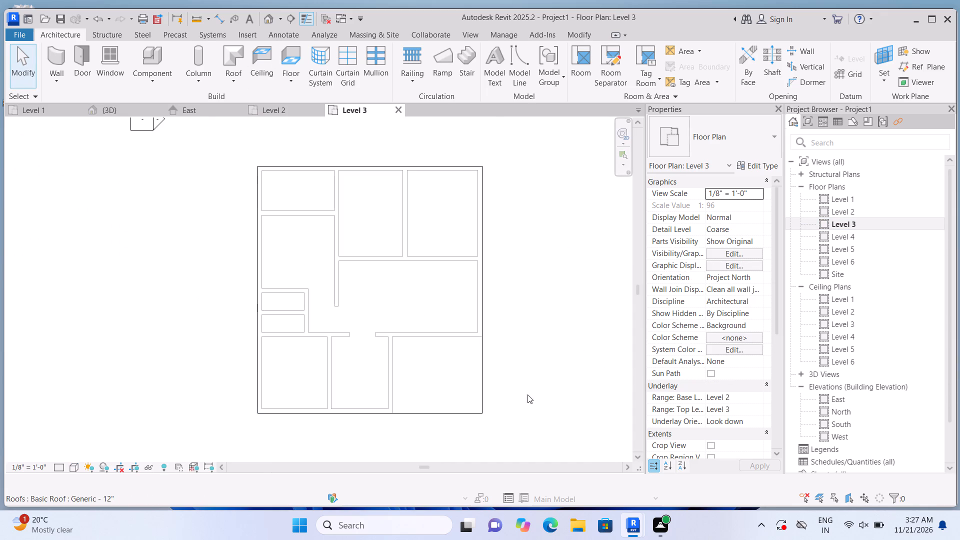
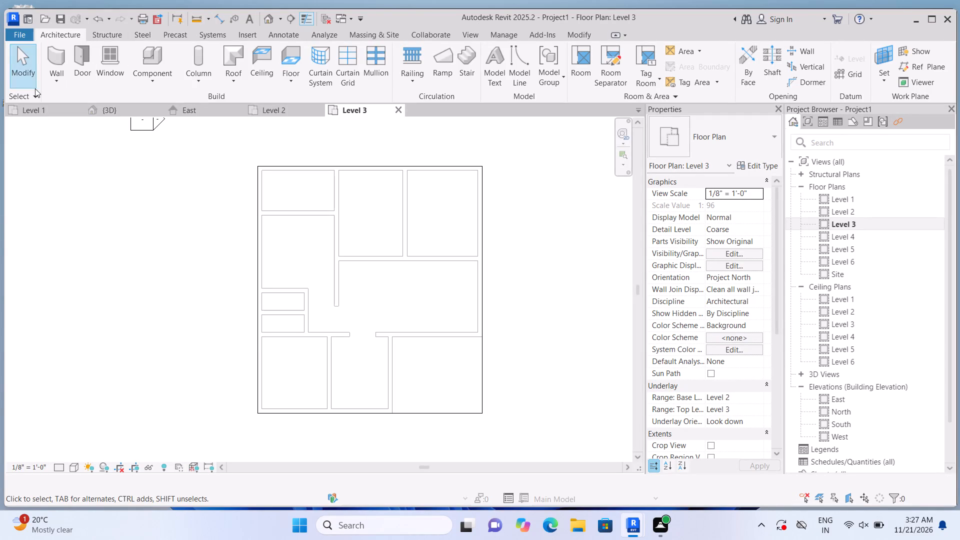
Draw a 9" basic wall on Level 3 along the building's north edge, from the northwest corner to the northeast corner.
click(45, 64)
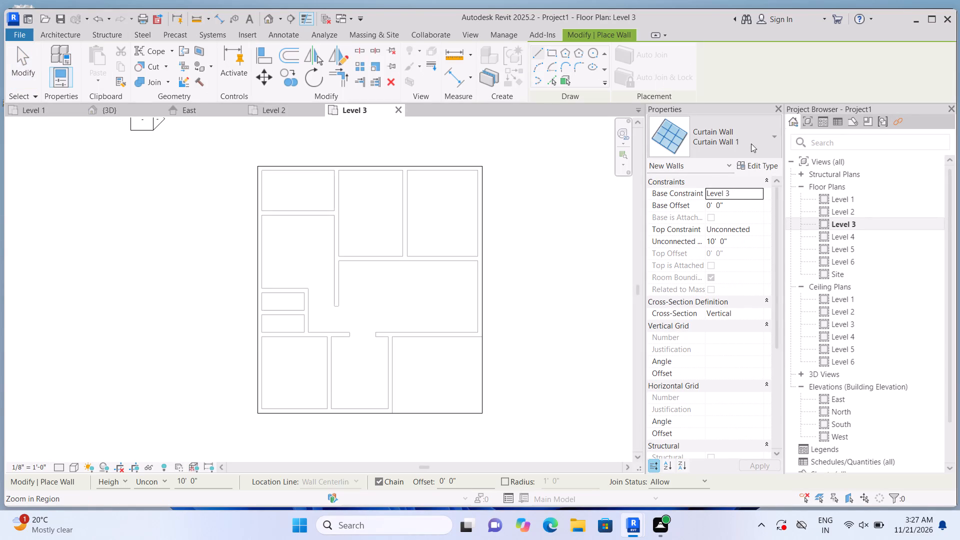
click(757, 134)
scroll(663, 323, up, 6)
scroll(690, 231, up, 2)
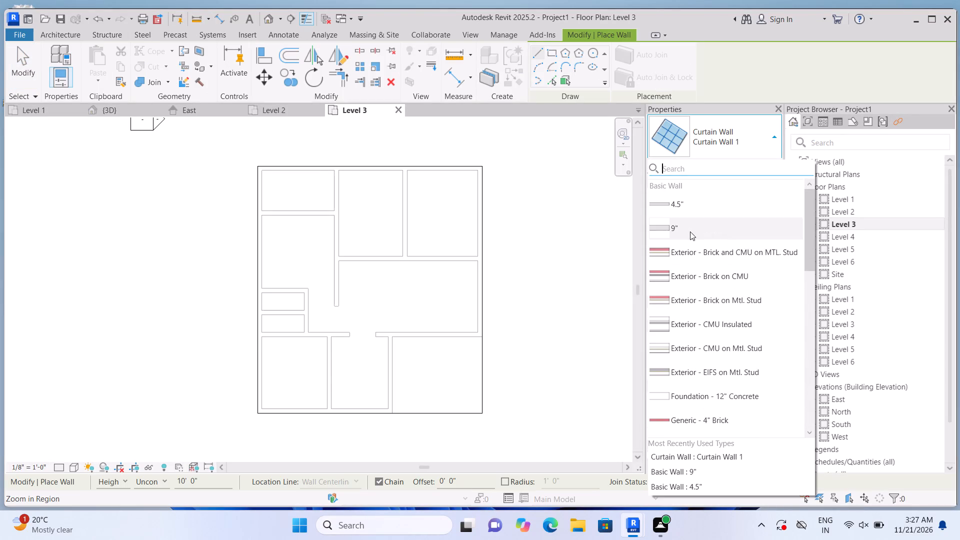
scroll(690, 231, up, 4)
click(693, 222)
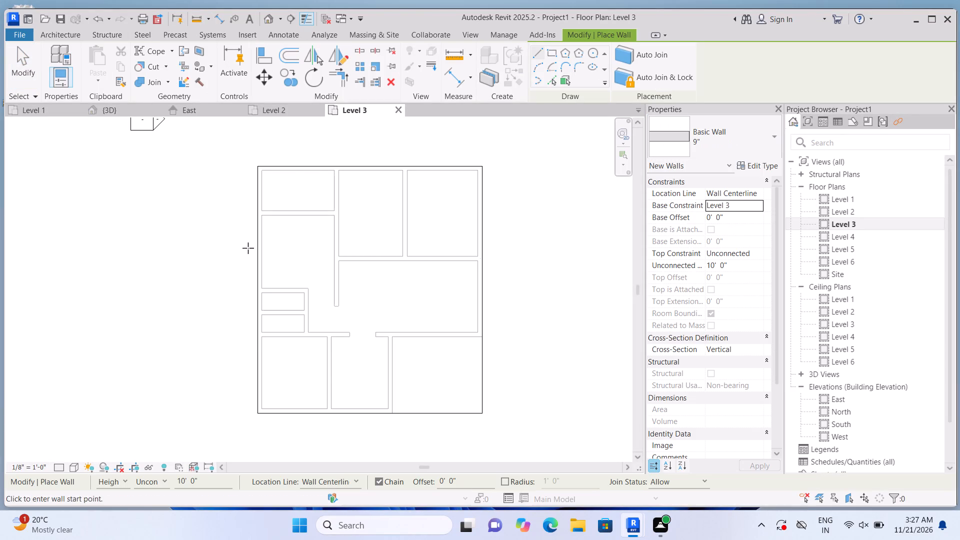
scroll(295, 173, up, 13)
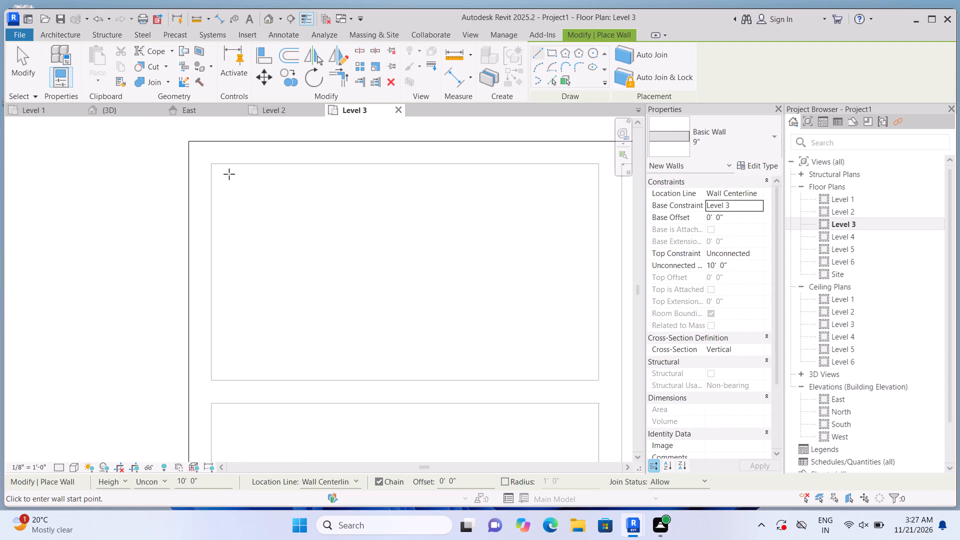
click(195, 149)
scroll(403, 152, down, 5)
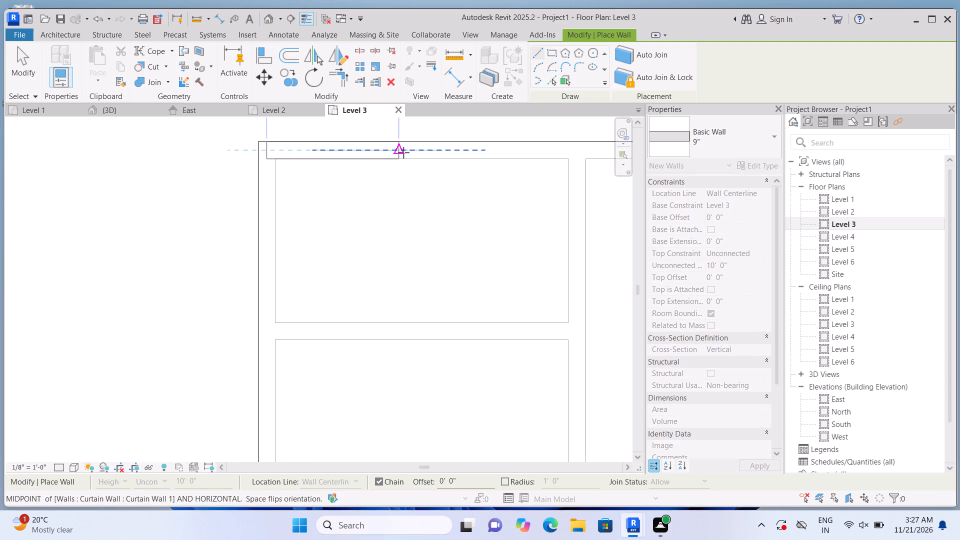
scroll(403, 152, down, 14)
scroll(505, 152, up, 5)
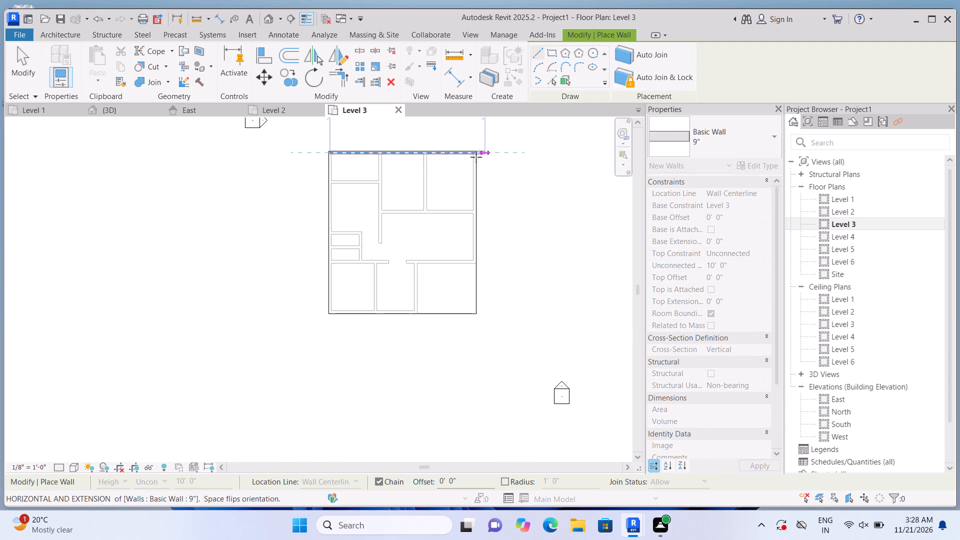
scroll(476, 157, up, 12)
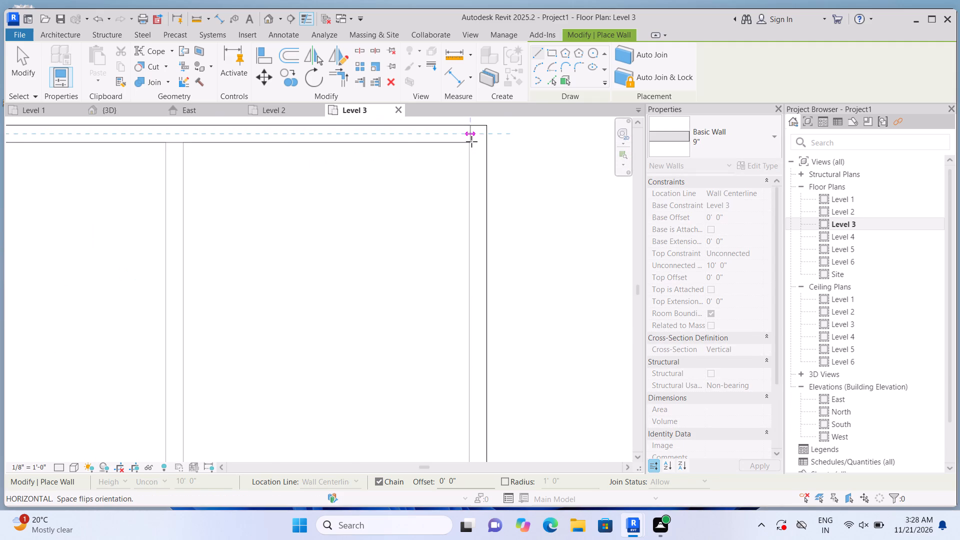
scroll(471, 141, up, 2)
click(481, 141)
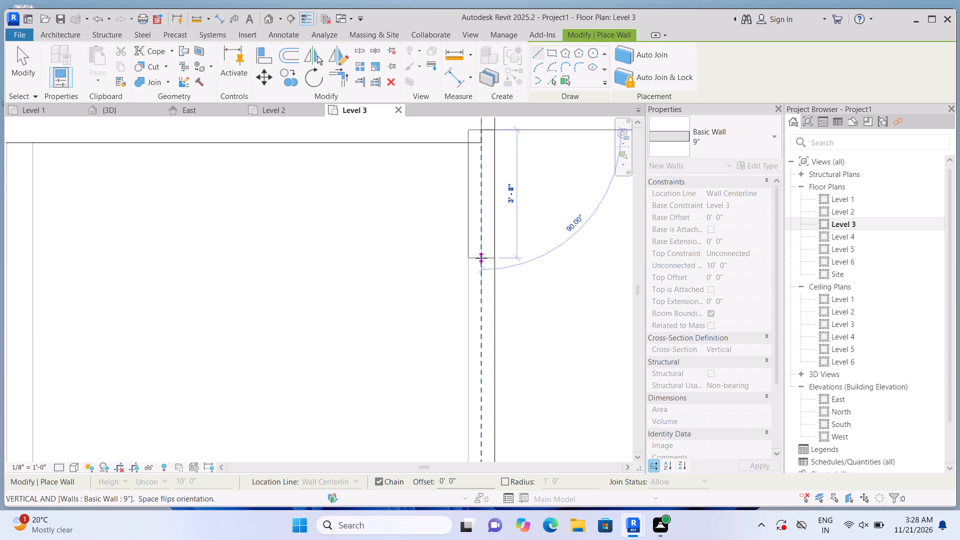
Continue the 9" wall down the east side to the balcony partition and west along that partition to the corridor opening.
scroll(619, 332, down, 1)
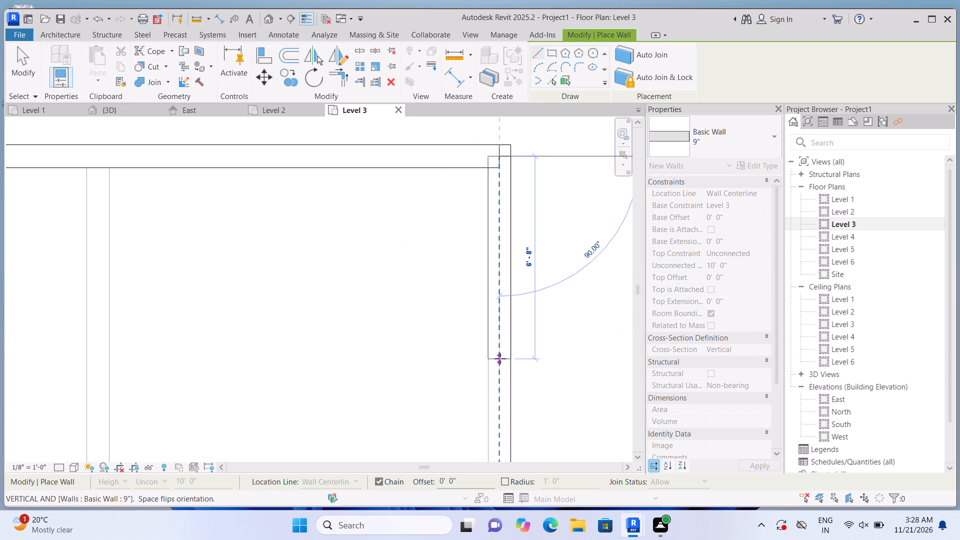
scroll(504, 346, down, 20)
scroll(504, 346, down, 4)
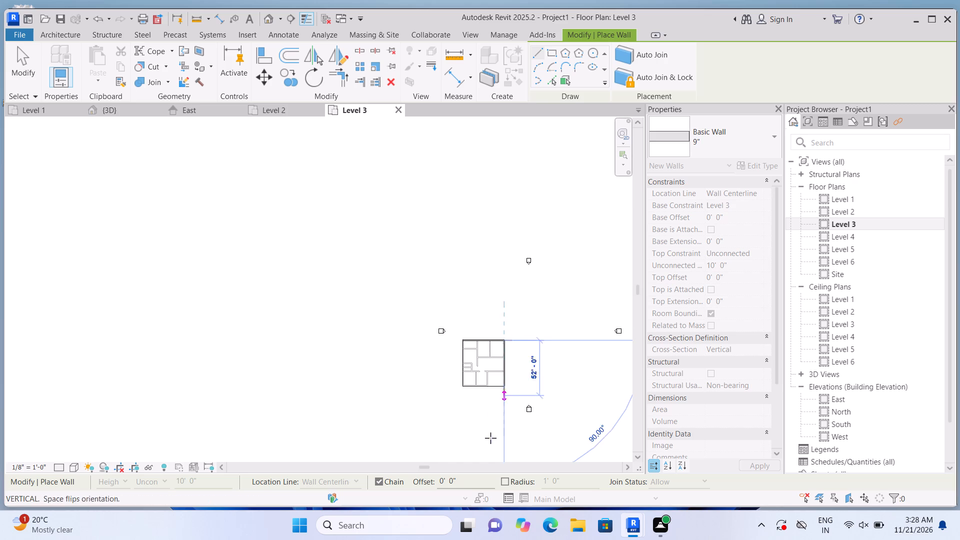
scroll(509, 415, up, 3)
scroll(531, 359, up, 1)
scroll(484, 357, up, 3)
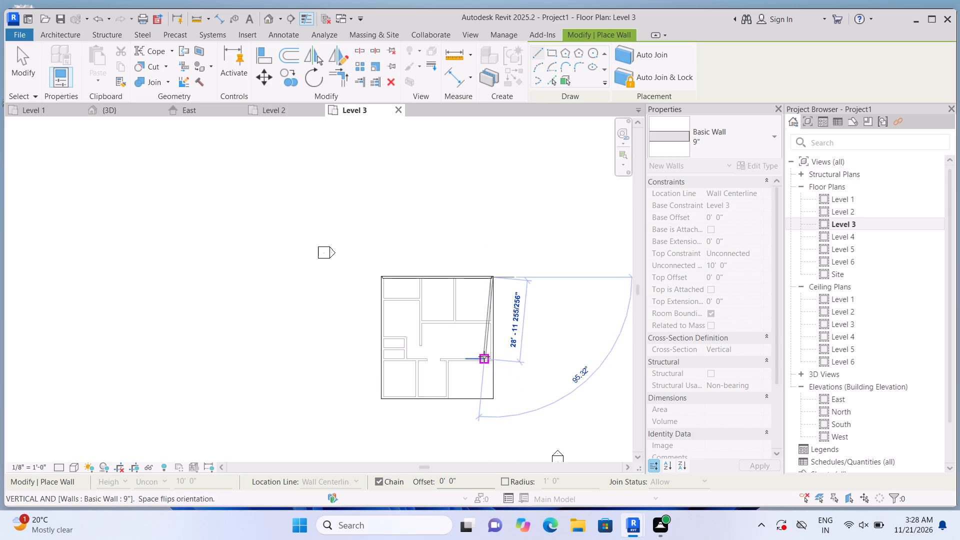
scroll(484, 356, up, 13)
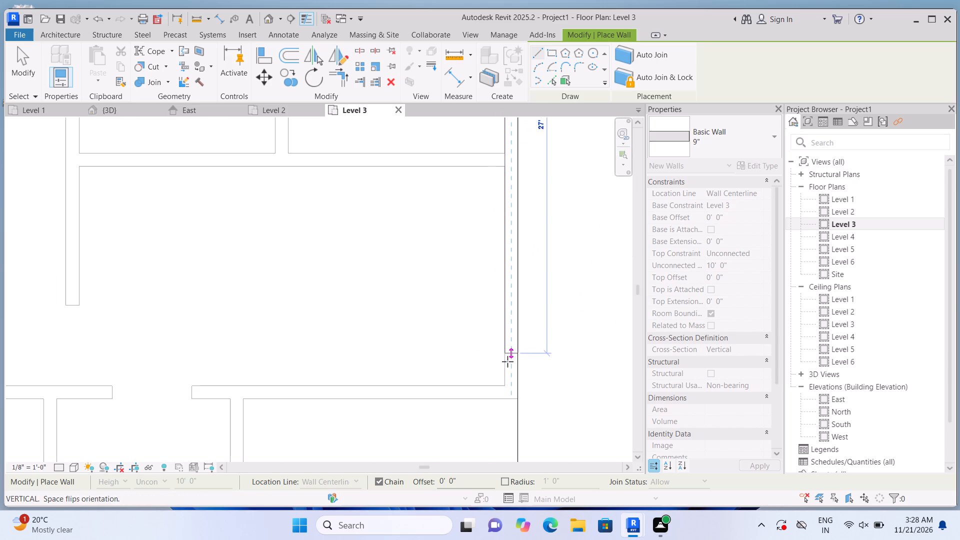
scroll(511, 380, up, 10)
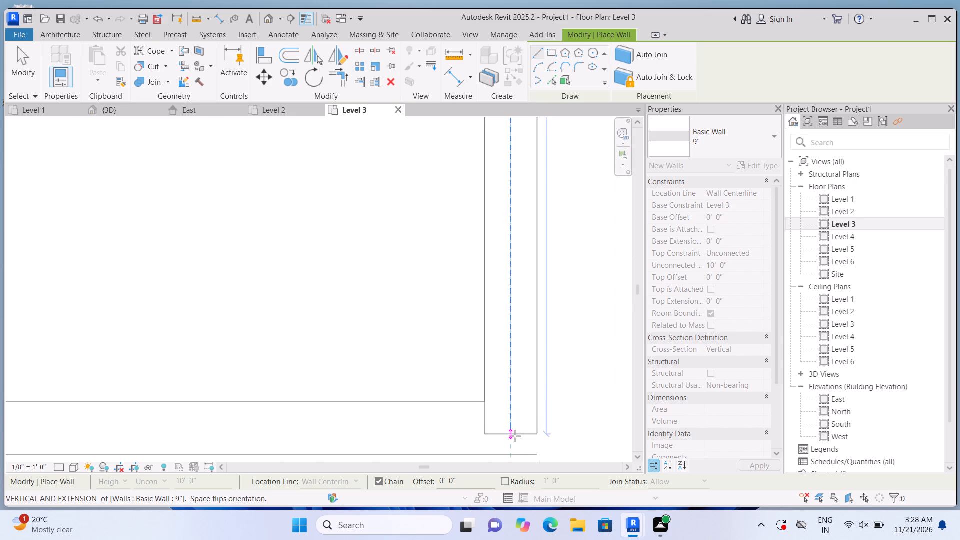
click(515, 432)
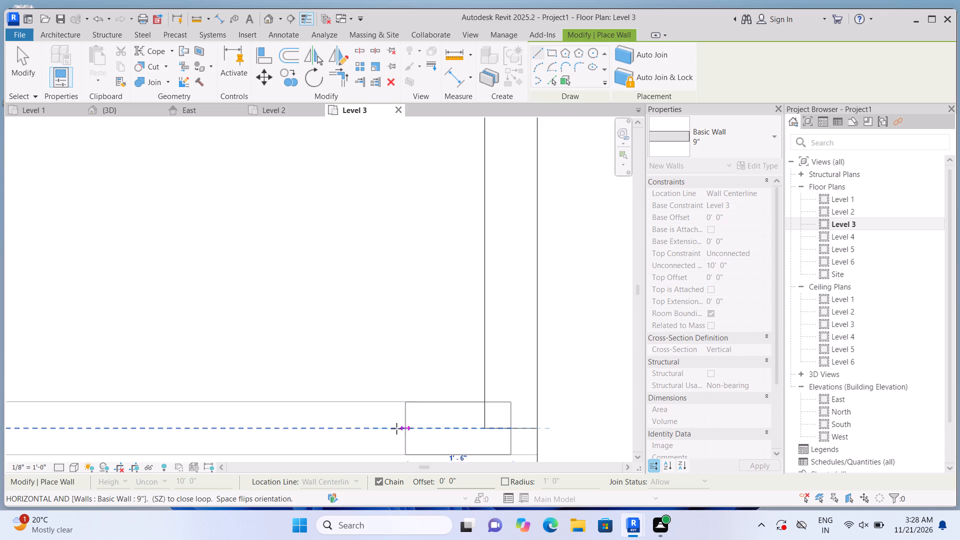
scroll(360, 422, down, 17)
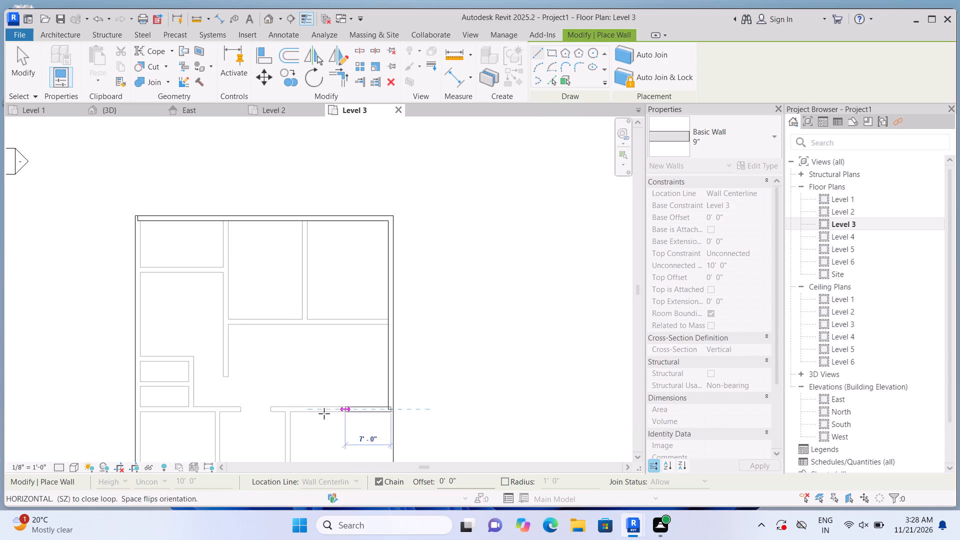
scroll(306, 414, up, 12)
scroll(261, 399, up, 3)
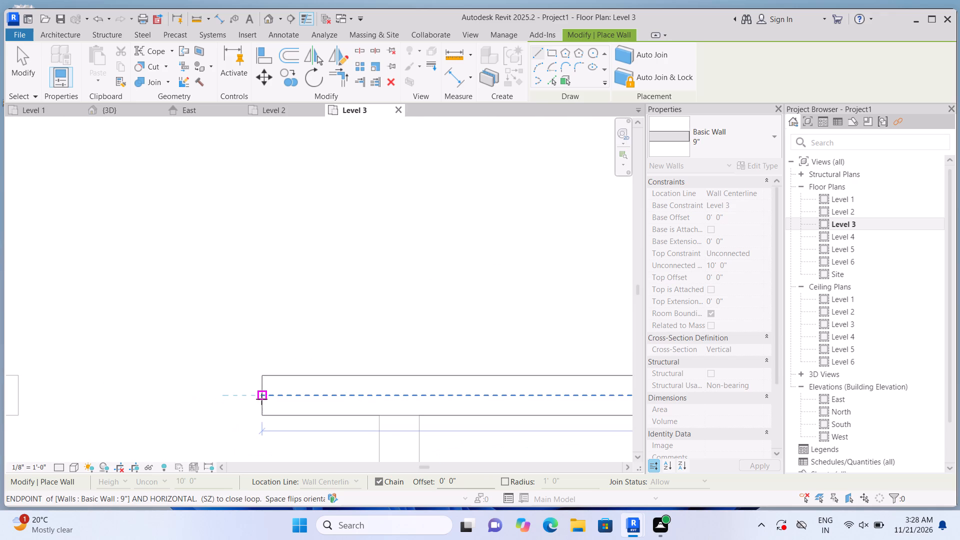
click(262, 399)
key(Escape)
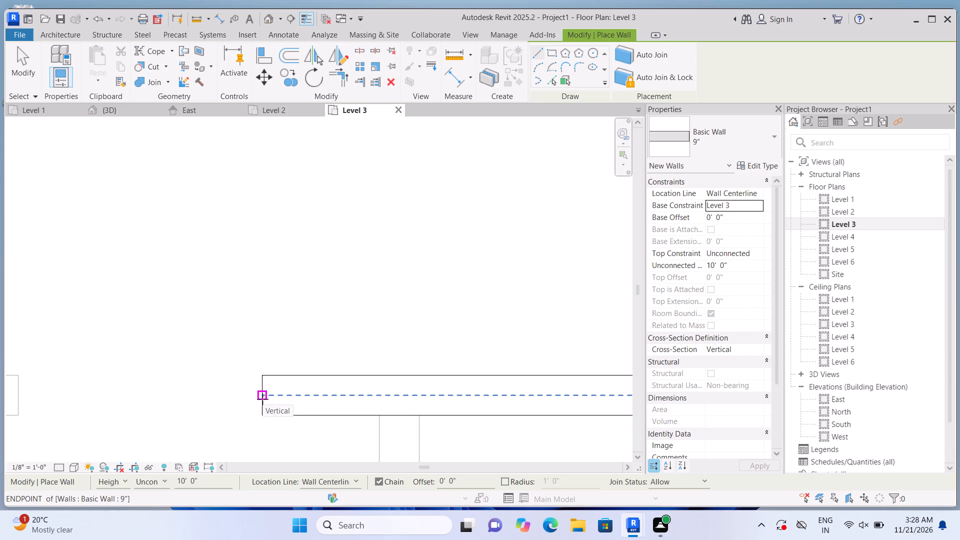
Draw a 9" wall from the balcony partition south along the balcony's west side to the south wall centerline.
scroll(160, 233, down, 1)
scroll(223, 312, down, 9)
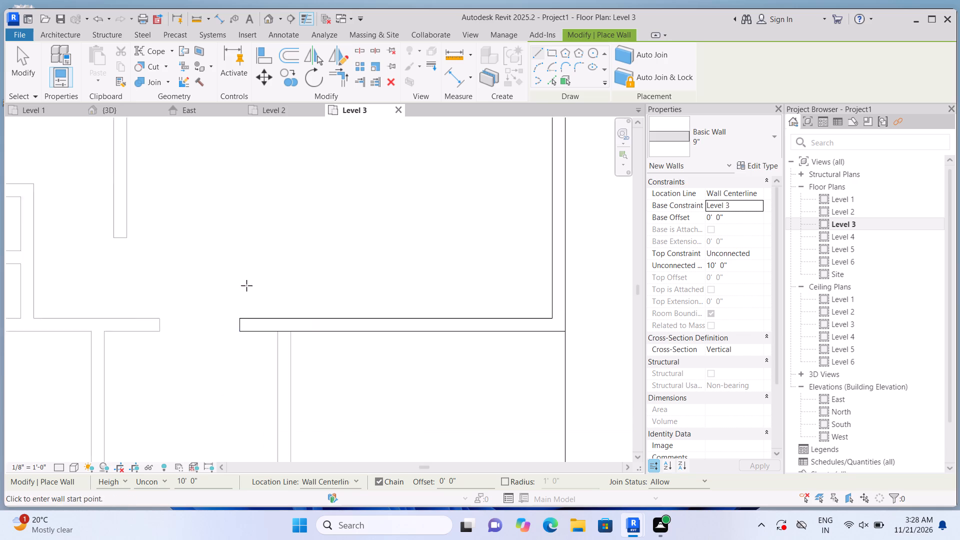
scroll(246, 285, down, 7)
scroll(263, 362, up, 12)
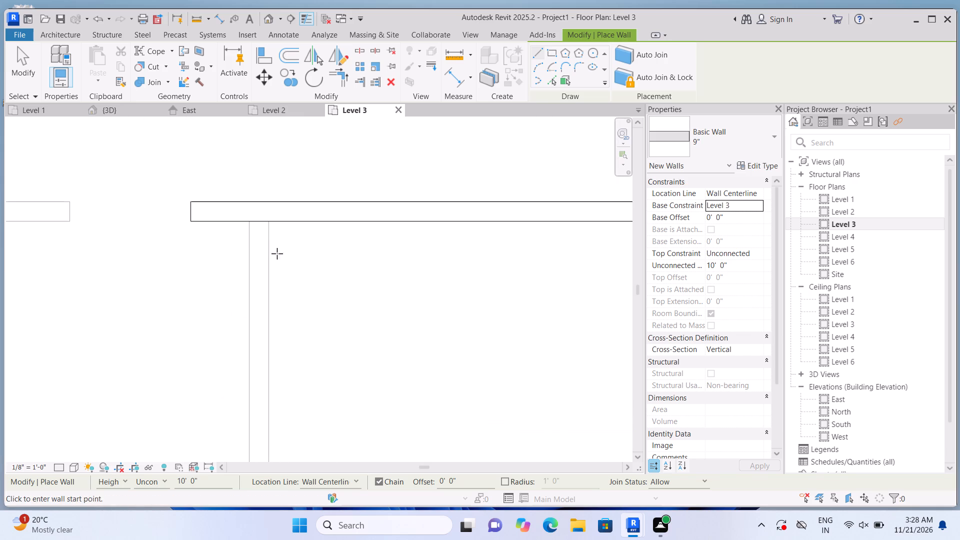
scroll(277, 253, up, 6)
click(250, 198)
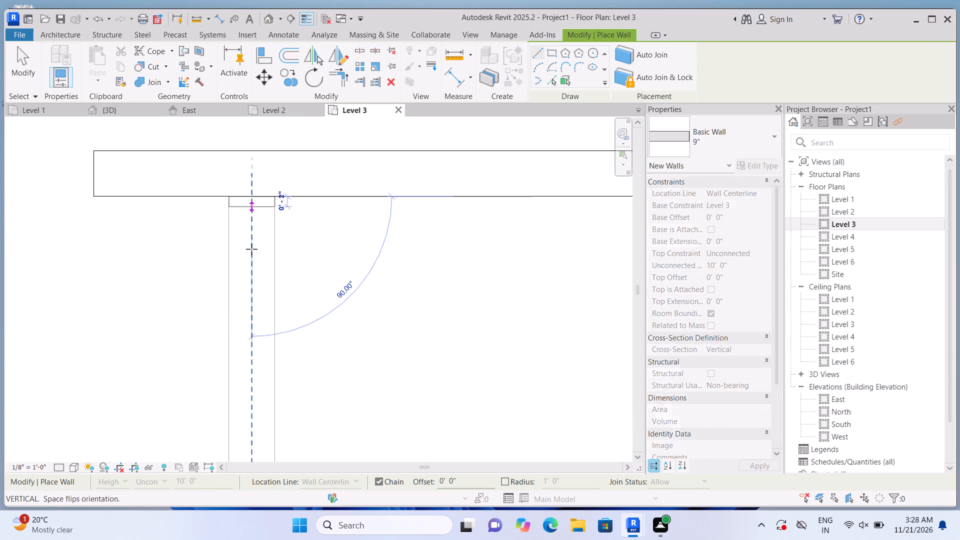
scroll(242, 355, down, 17)
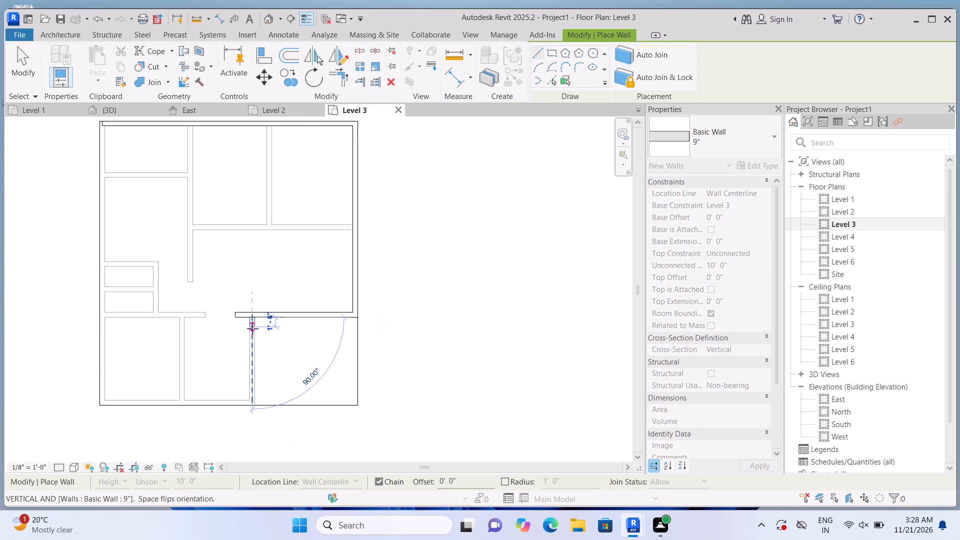
scroll(264, 404, up, 9)
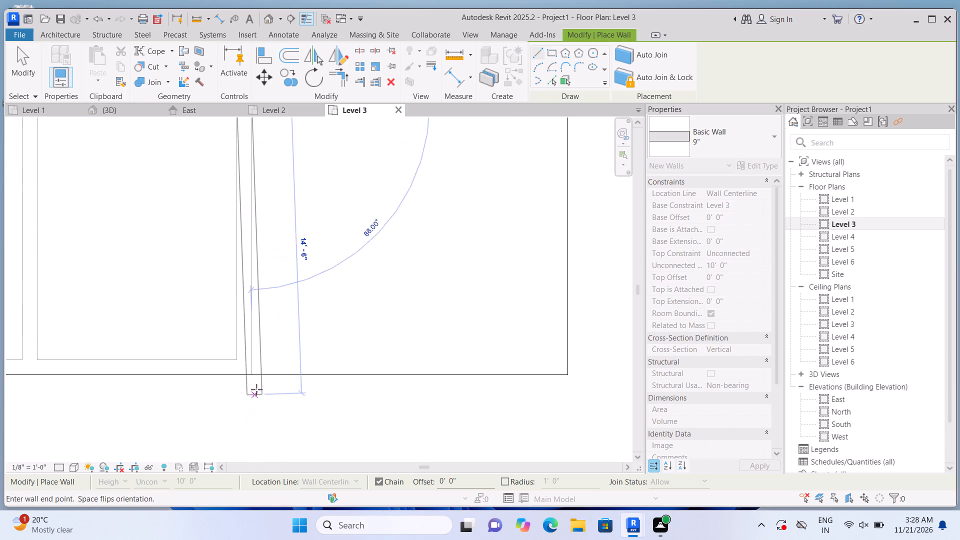
scroll(256, 389, up, 9)
scroll(231, 336, up, 4)
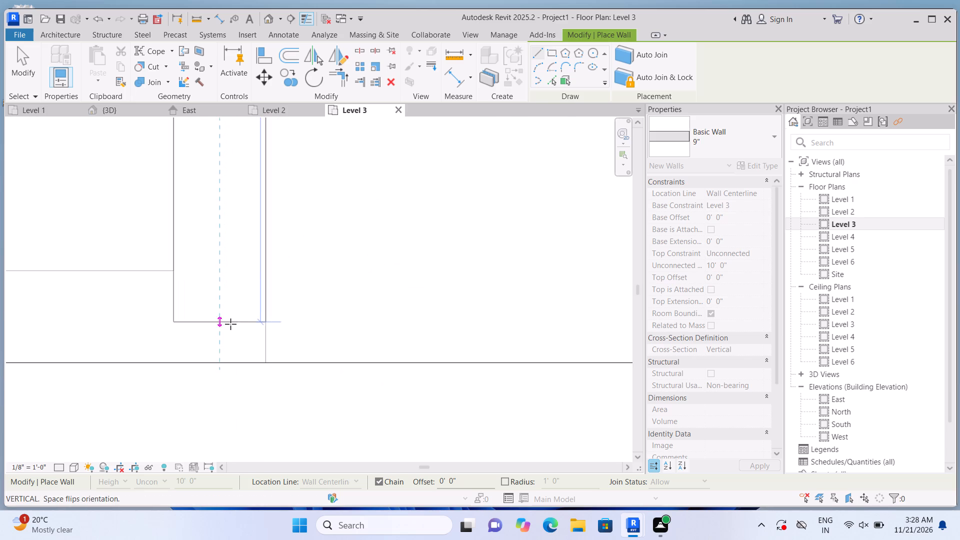
scroll(230, 324, up, 1)
click(231, 314)
Continue the 9" wall west along the building's south edge to the southwest corner.
scroll(132, 296, down, 3)
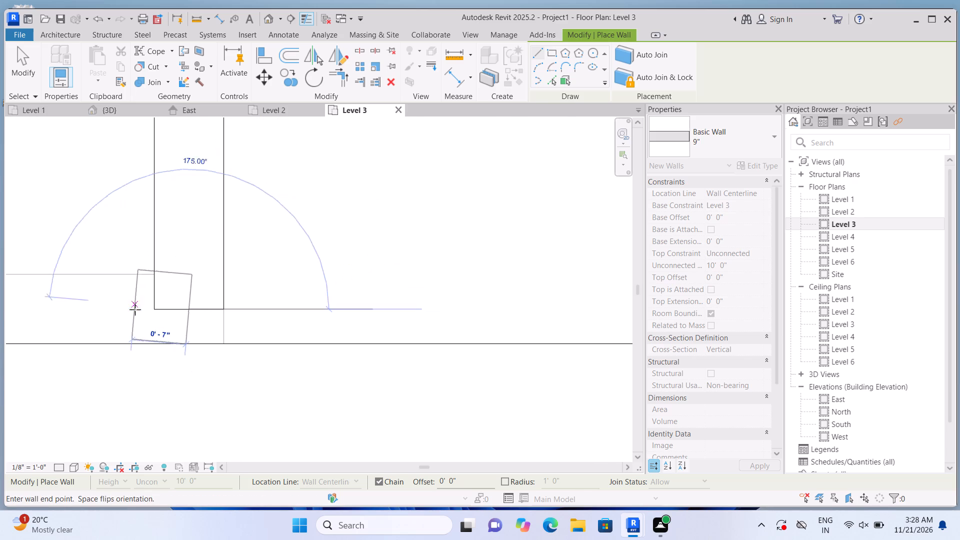
scroll(133, 314, down, 19)
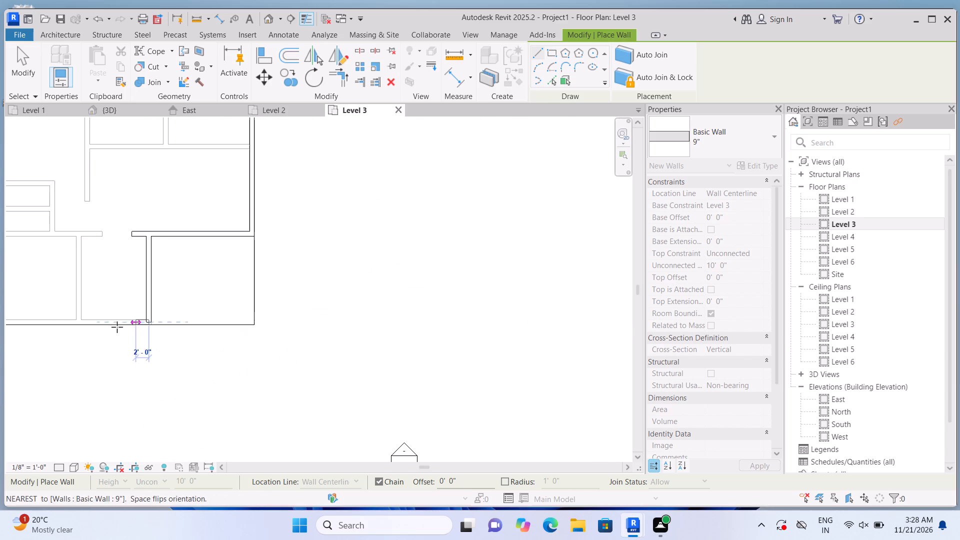
scroll(112, 321, down, 5)
scroll(65, 324, up, 11)
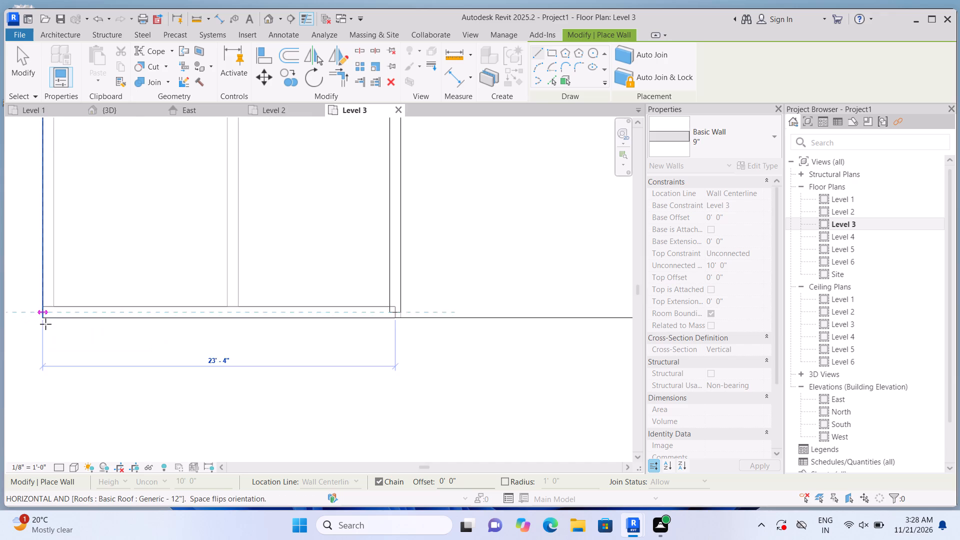
scroll(45, 324, up, 9)
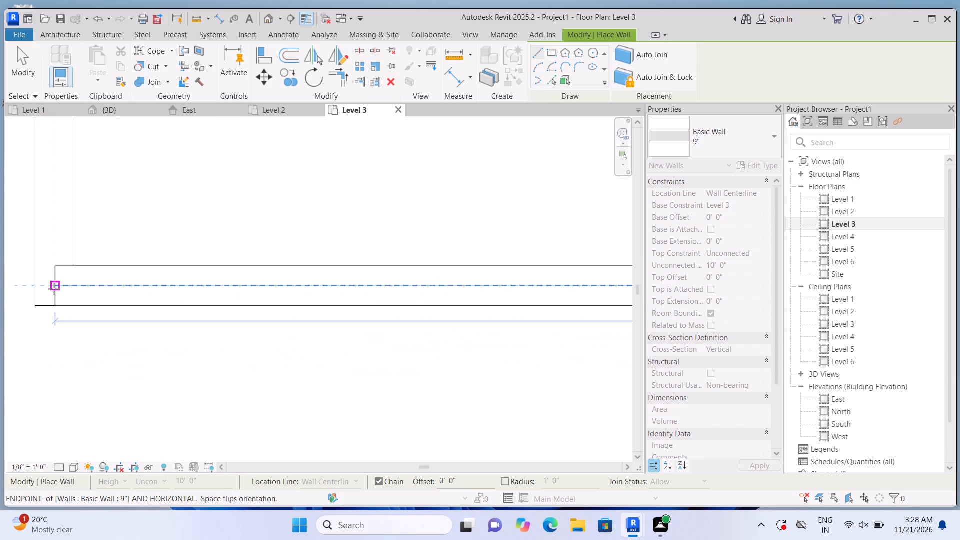
click(54, 288)
Continue the 9" wall north along the building's west edge, closing the perimeter at the northwest corner.
scroll(63, 249, down, 13)
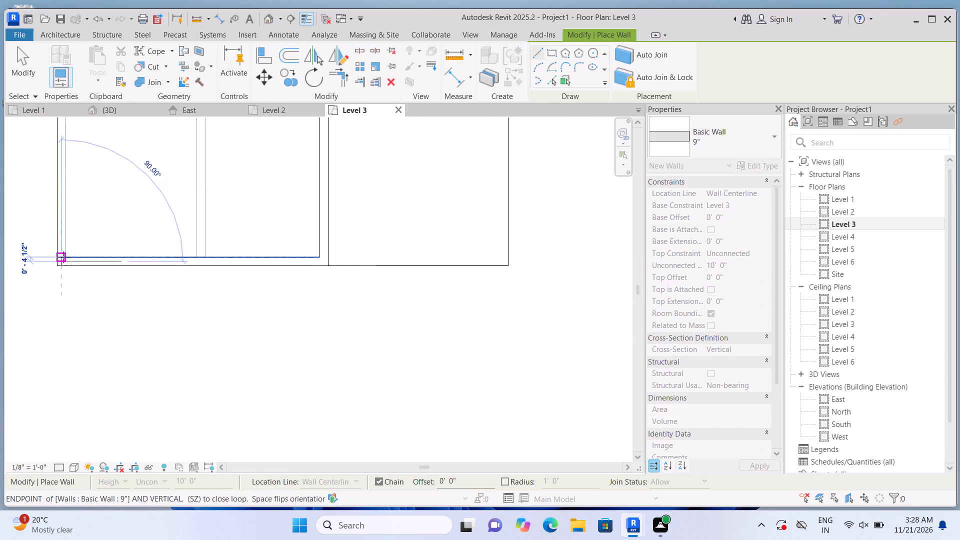
scroll(63, 257, down, 9)
scroll(54, 160, up, 4)
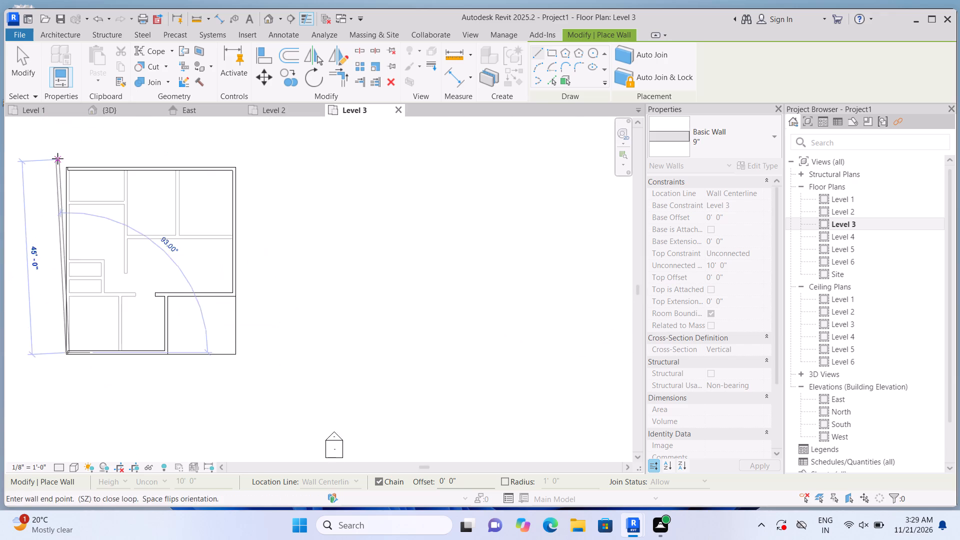
scroll(57, 158, up, 17)
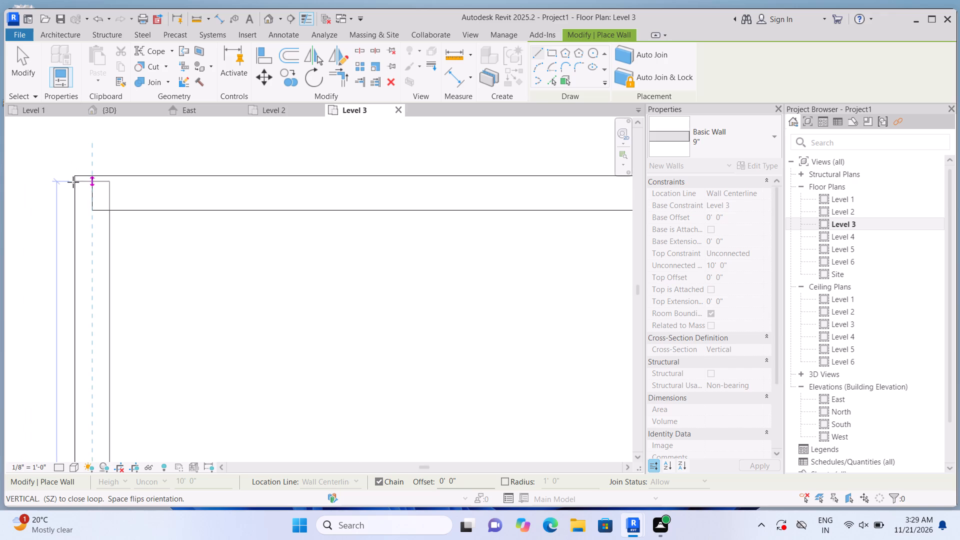
click(75, 188)
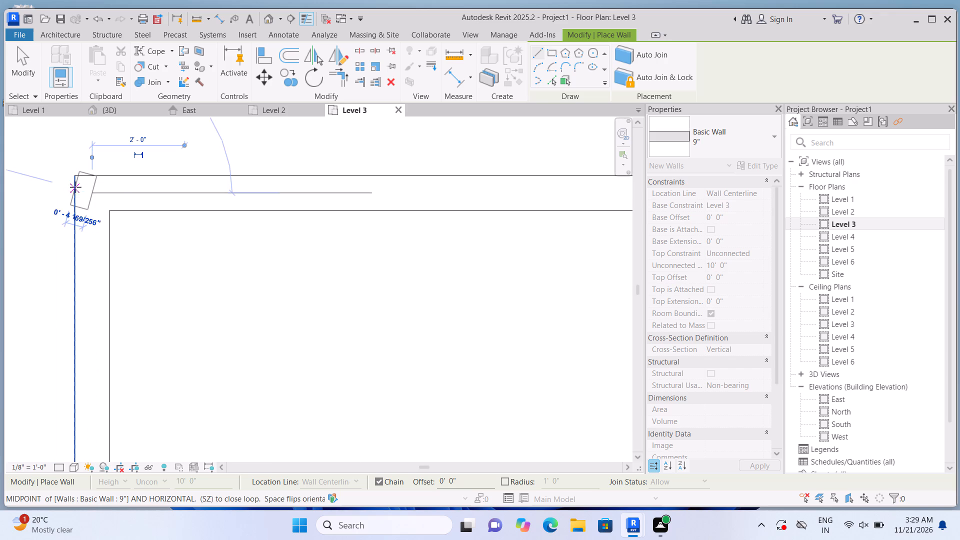
key(Escape)
Draw a 9" partition from the west wall east to the vertical partition, tracing the underlay below the northwest room.
scroll(94, 184, down, 11)
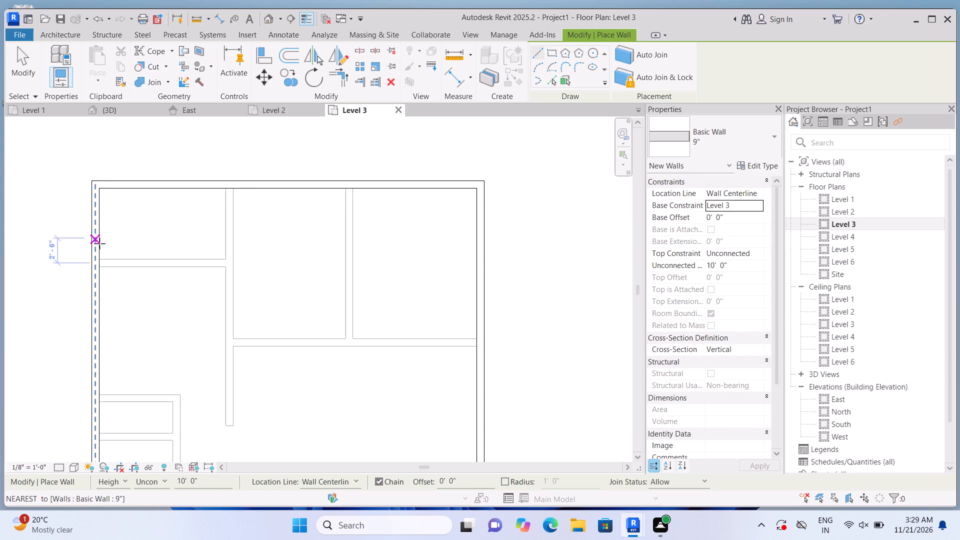
scroll(120, 304, up, 8)
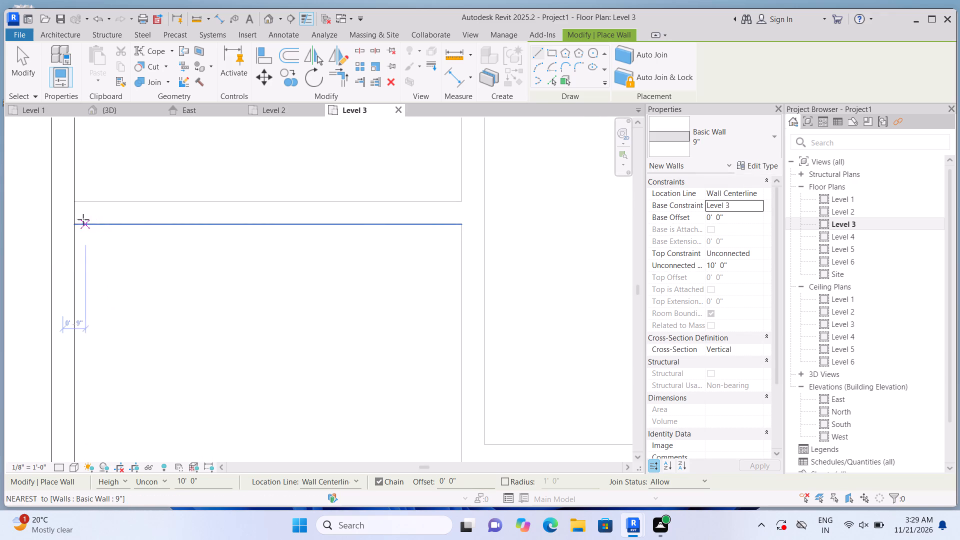
click(77, 214)
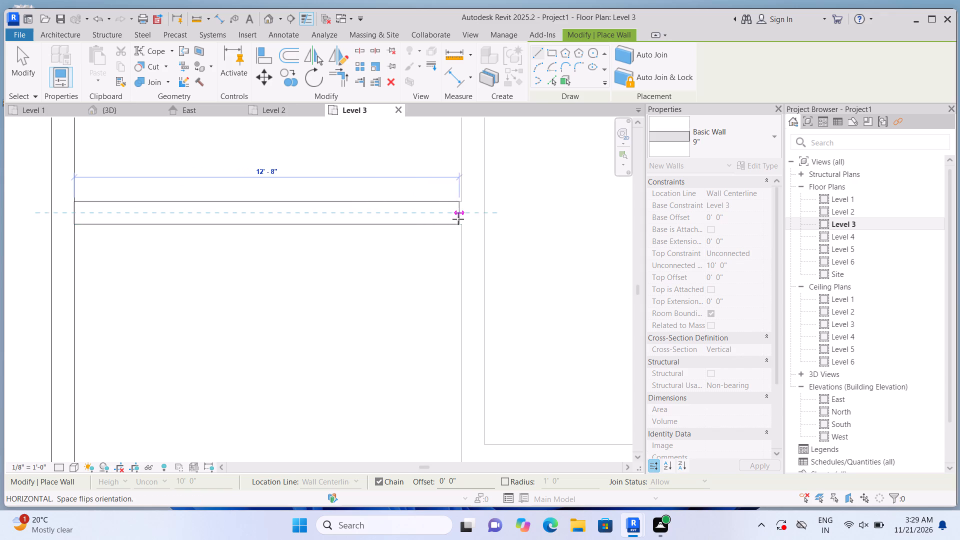
click(474, 219)
scroll(478, 175, down, 6)
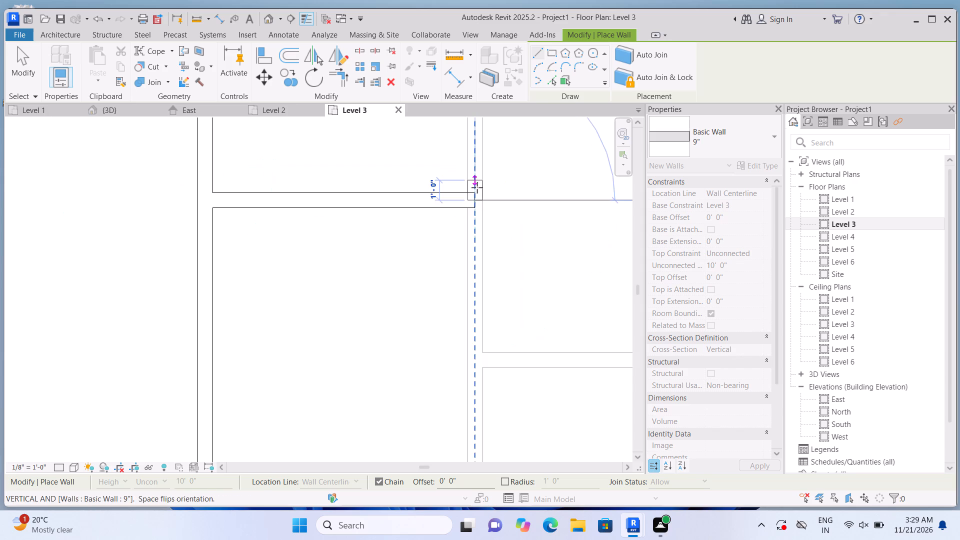
Draw the 9" partition from the northwest room's southeast corner north to the north wall centerline, enclosing the room.
scroll(477, 187, down, 8)
scroll(477, 146, up, 10)
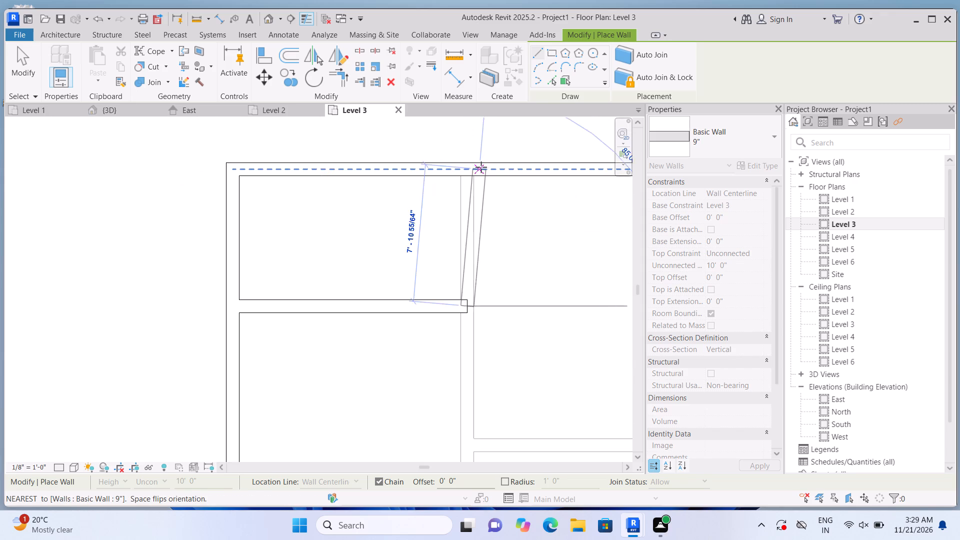
scroll(481, 167, up, 3)
click(463, 168)
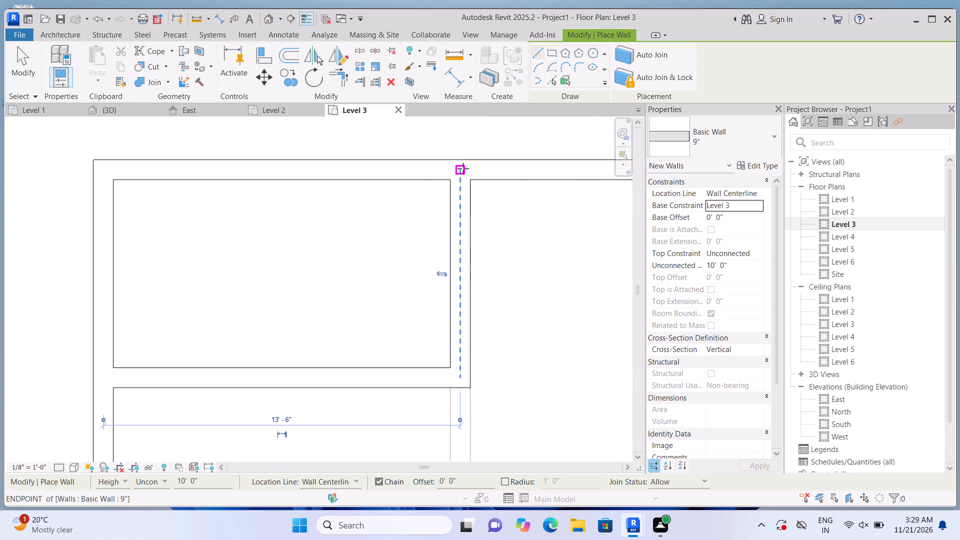
key(Escape)
Extend the 9" vertical partition from the northwest room's southeast corner south to the free end of the underlay wall.
scroll(463, 165, down, 9)
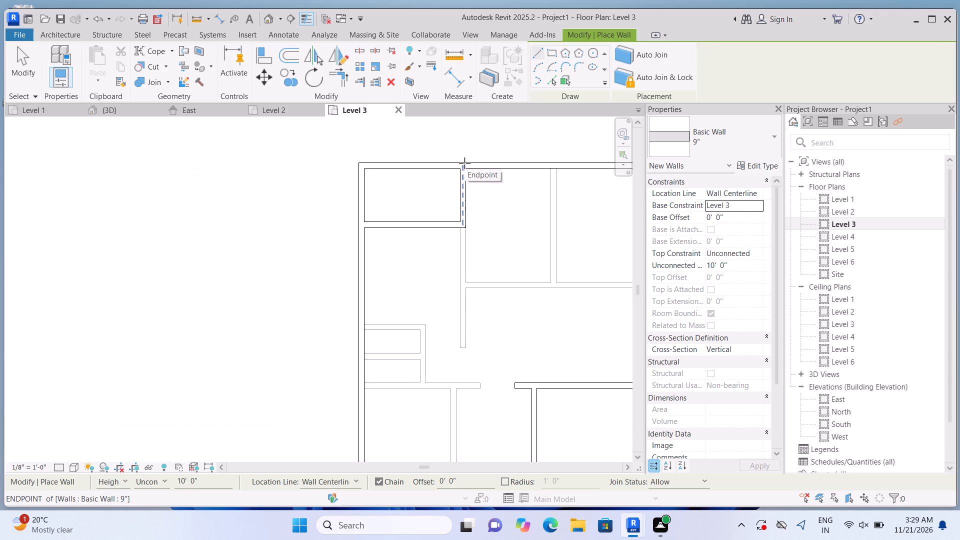
scroll(464, 163, down, 2)
scroll(472, 209, up, 12)
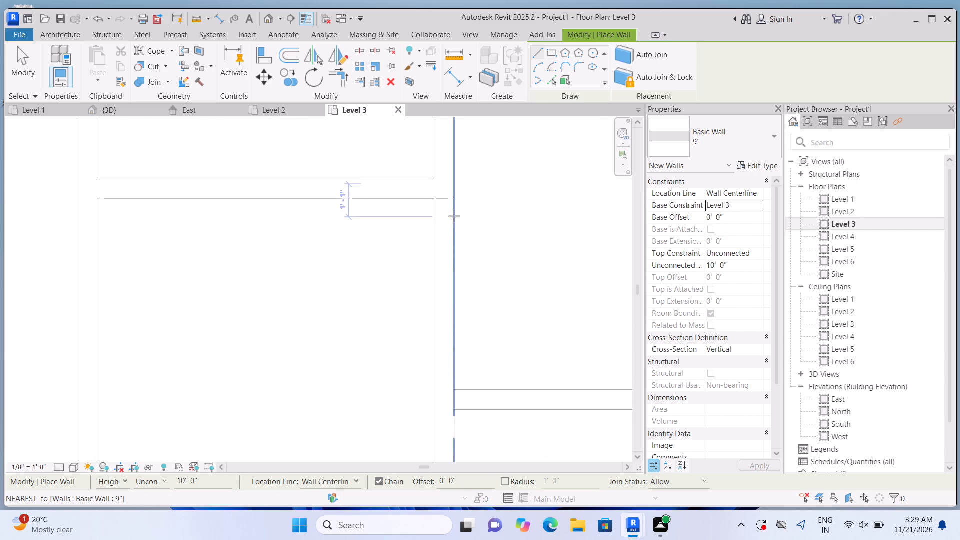
scroll(454, 216, up, 4)
click(441, 182)
scroll(435, 280, down, 15)
scroll(431, 384, up, 5)
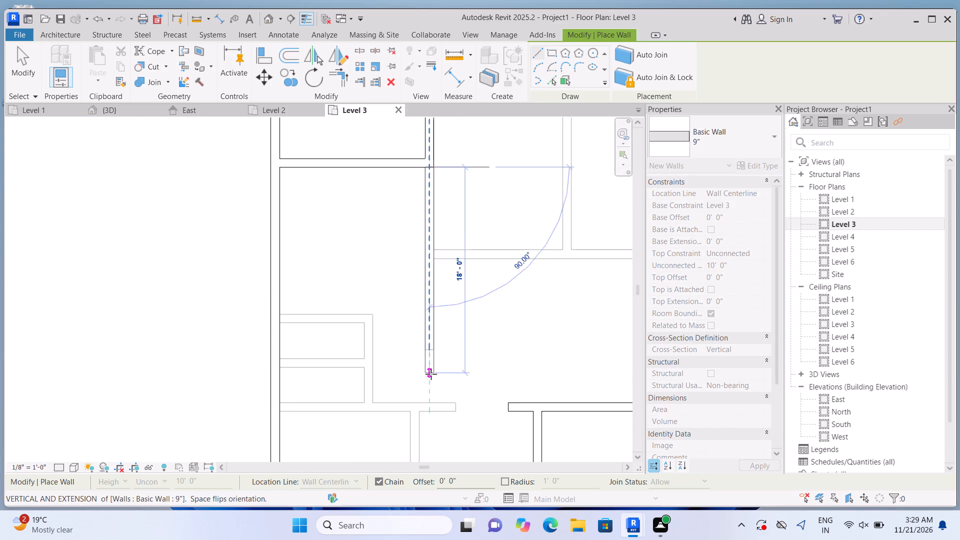
scroll(431, 374, up, 6)
click(431, 310)
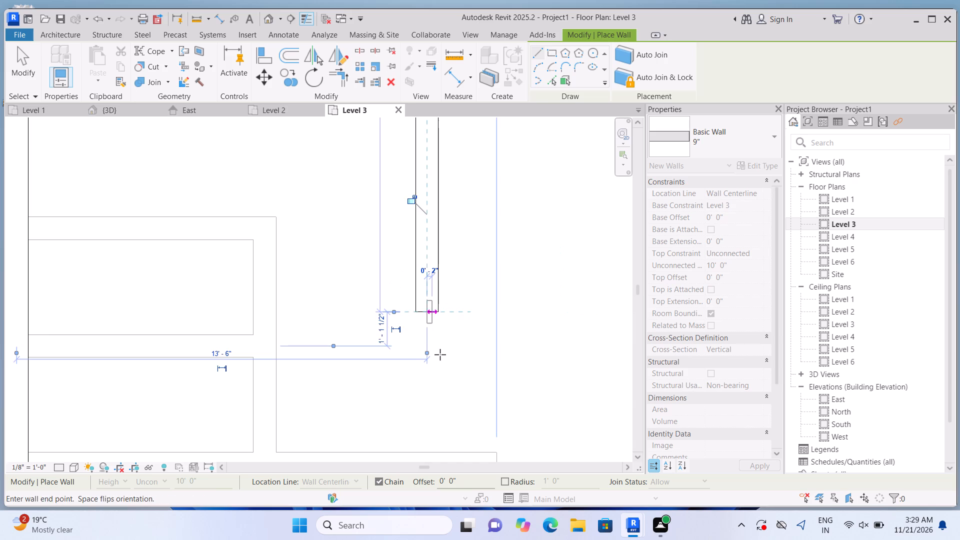
key(Escape)
Draw a 9" horizontal partition about 24'-10 1/2" long from the vertical partition east to the east wall centerline, tracing the underlay.
scroll(428, 369, down, 8)
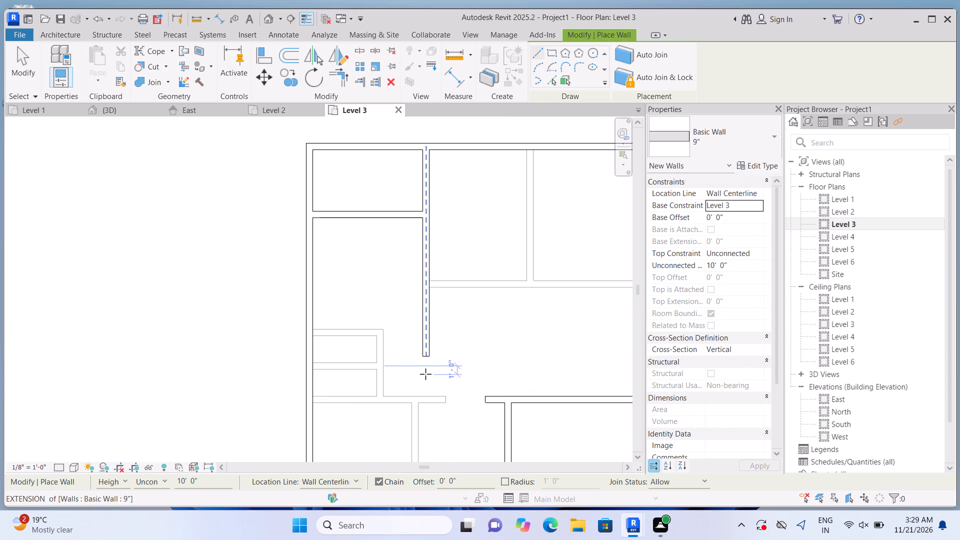
scroll(425, 374, down, 4)
scroll(451, 333, up, 14)
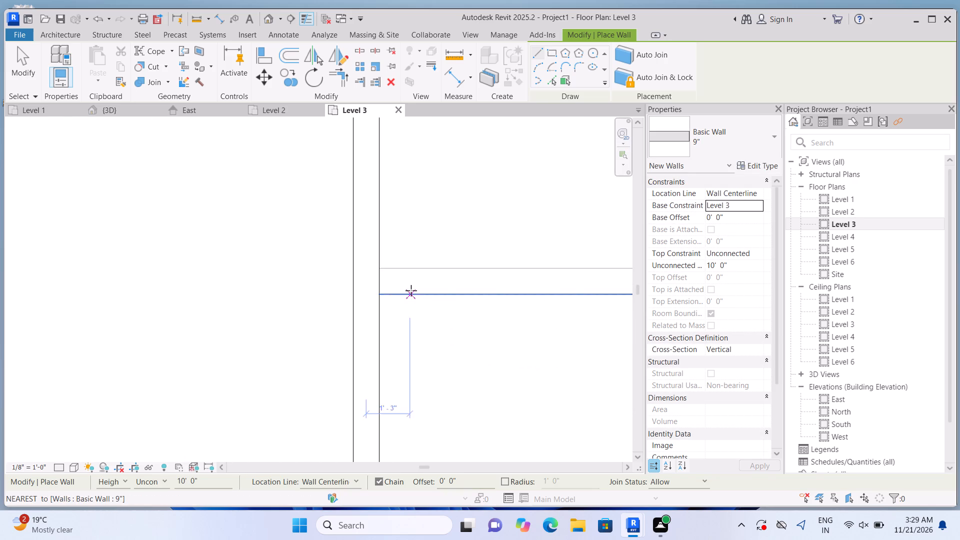
scroll(411, 290, up, 2)
click(366, 278)
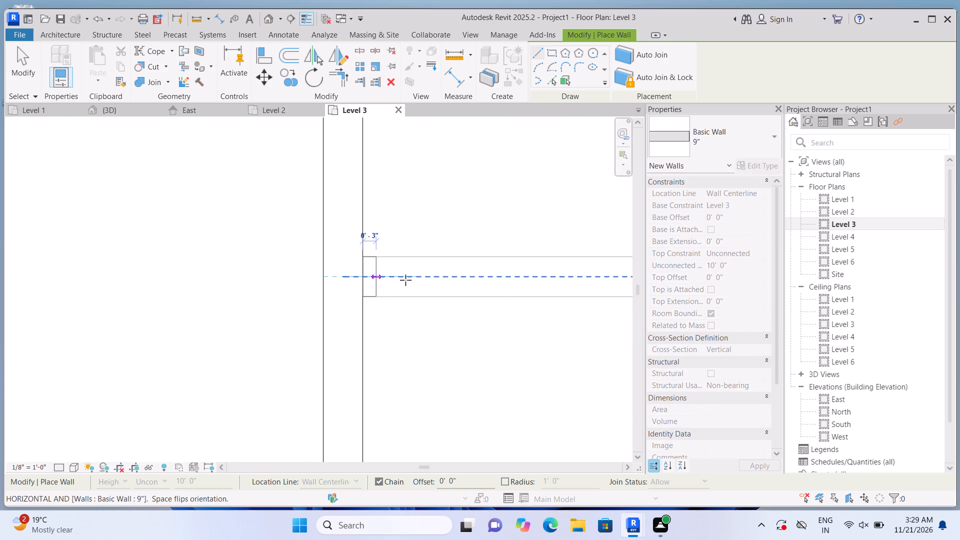
scroll(455, 280, down, 19)
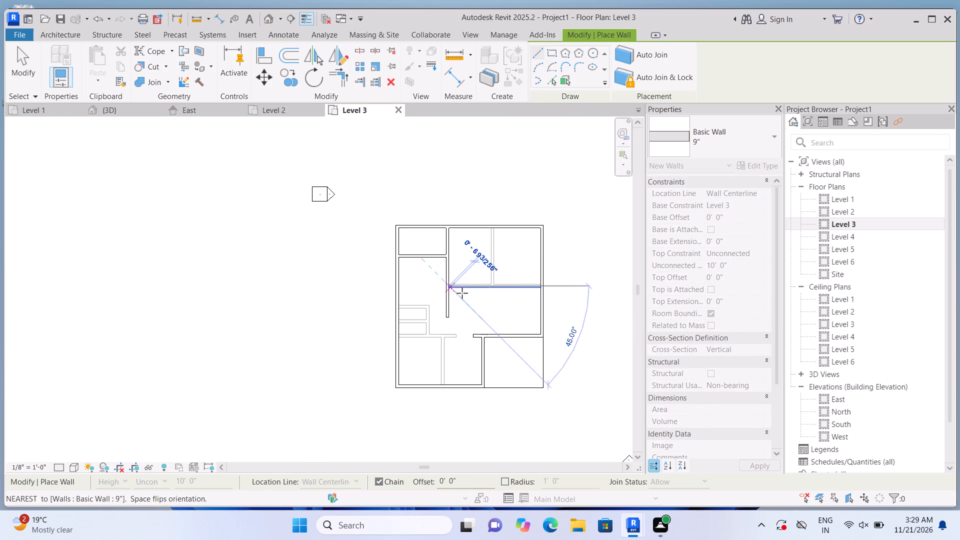
scroll(530, 282, up, 12)
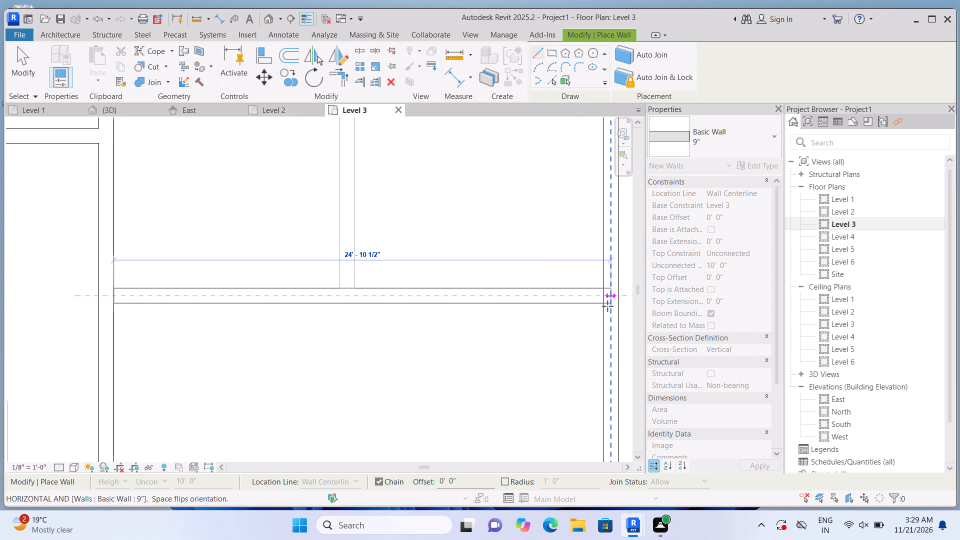
click(606, 304)
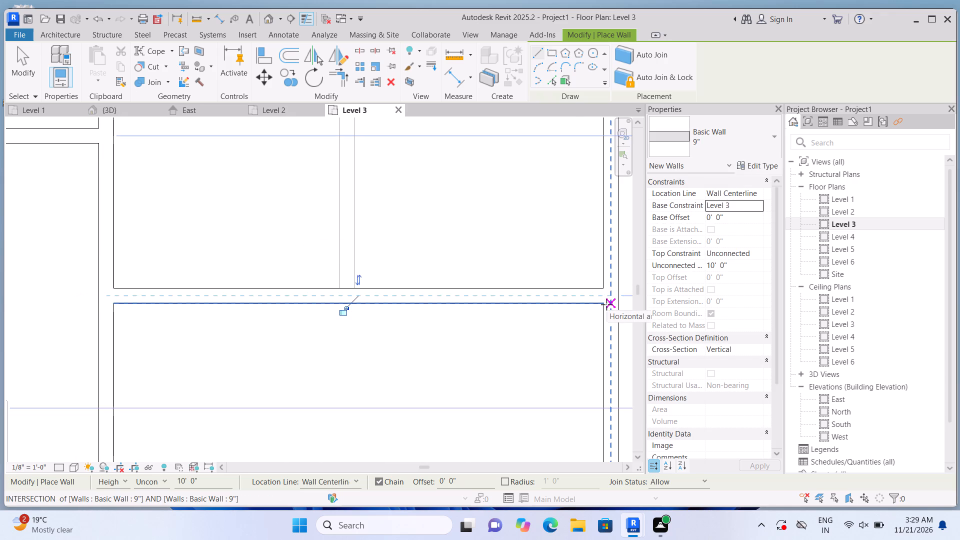
key(Escape)
Draw a 9" partition about 15'-6" long from the north wall south to the horizontal partition, dividing the two northeast rooms.
scroll(510, 306, down, 7)
scroll(444, 216, up, 3)
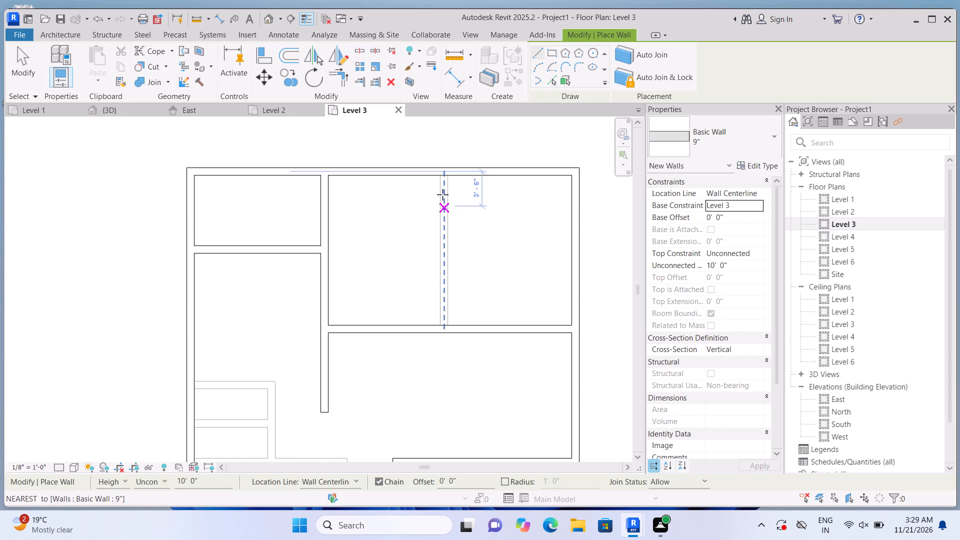
scroll(439, 186, up, 6)
click(449, 150)
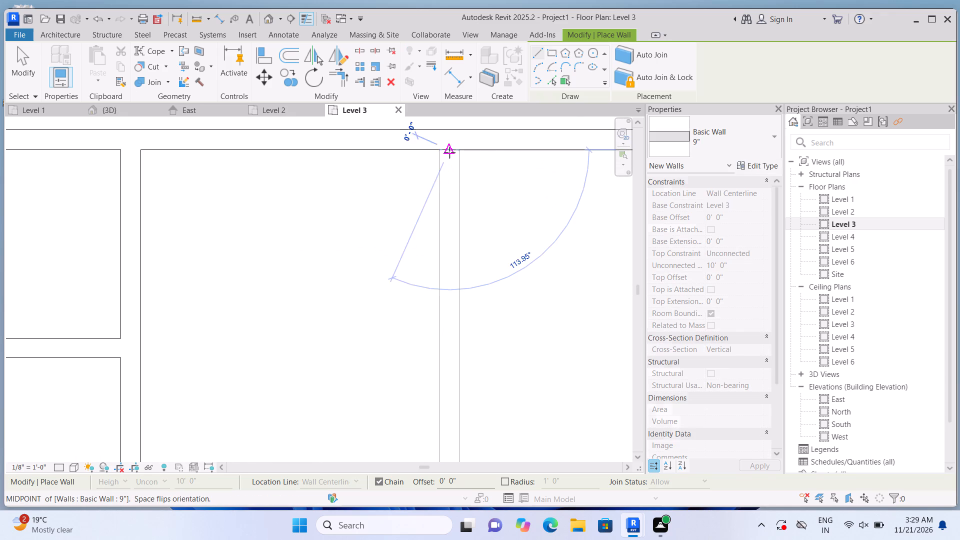
scroll(440, 300, down, 11)
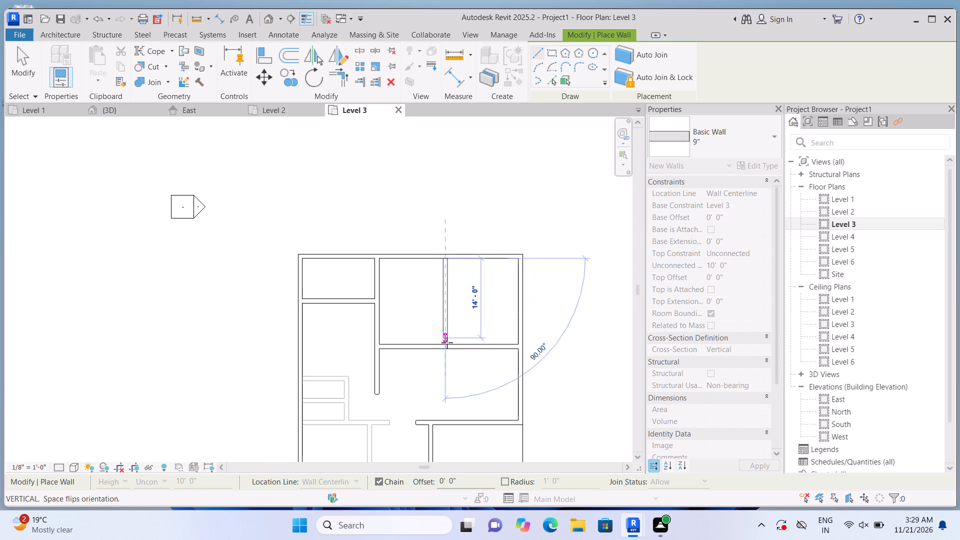
scroll(447, 363, up, 7)
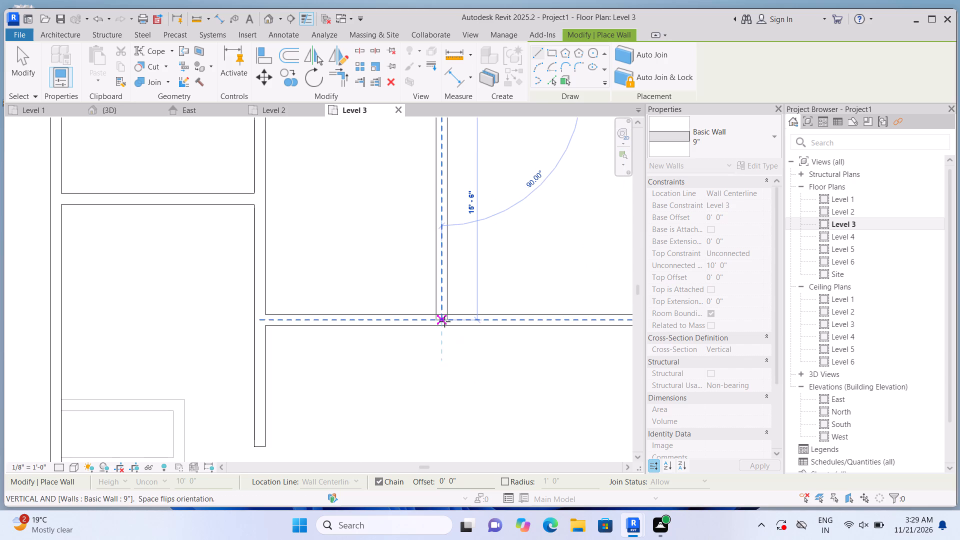
click(442, 317)
key(Escape)
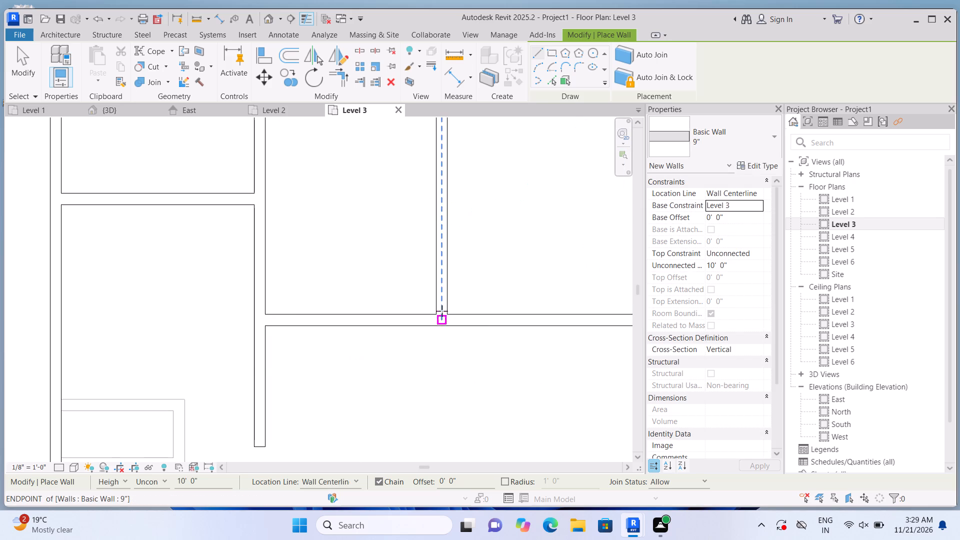
Draw a 9" wall from the south wall north along the underlay partition, turning east to the free end of the corridor wall.
scroll(441, 310, down, 12)
scroll(407, 397, up, 6)
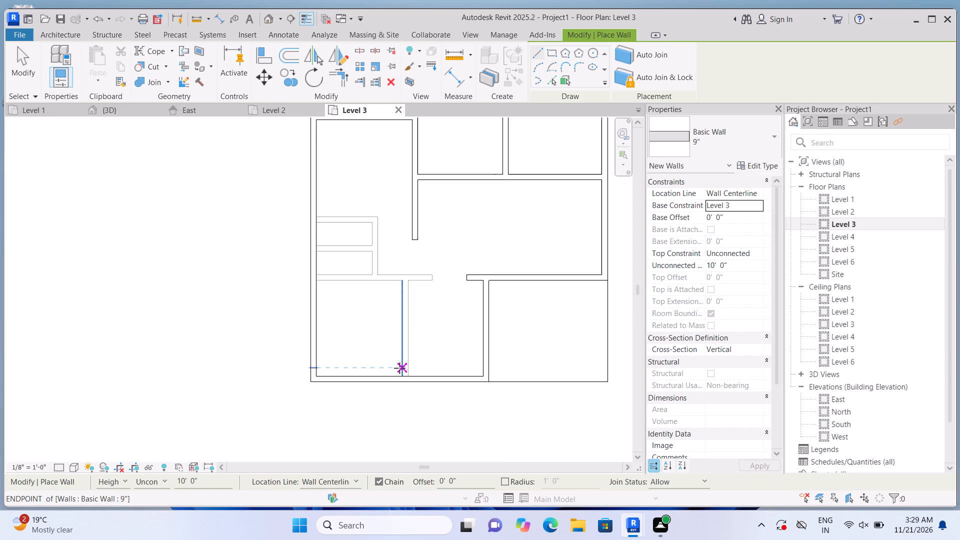
scroll(399, 368, up, 10)
click(412, 384)
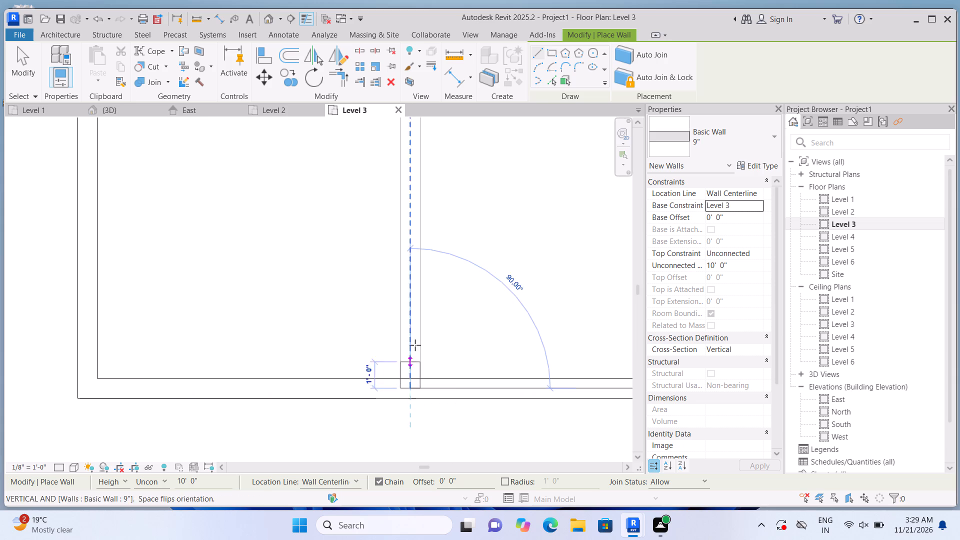
scroll(419, 297, down, 9)
scroll(418, 232, up, 6)
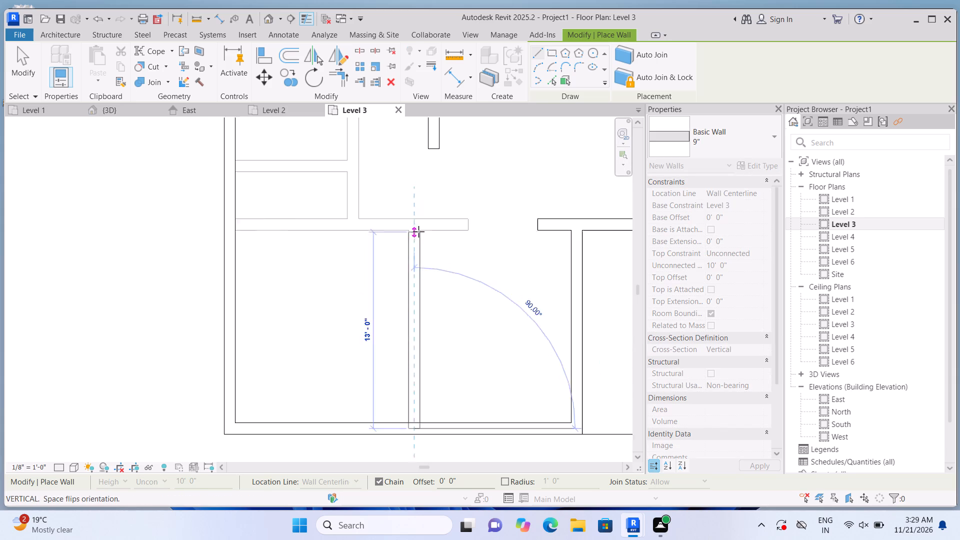
scroll(418, 231, up, 9)
click(408, 201)
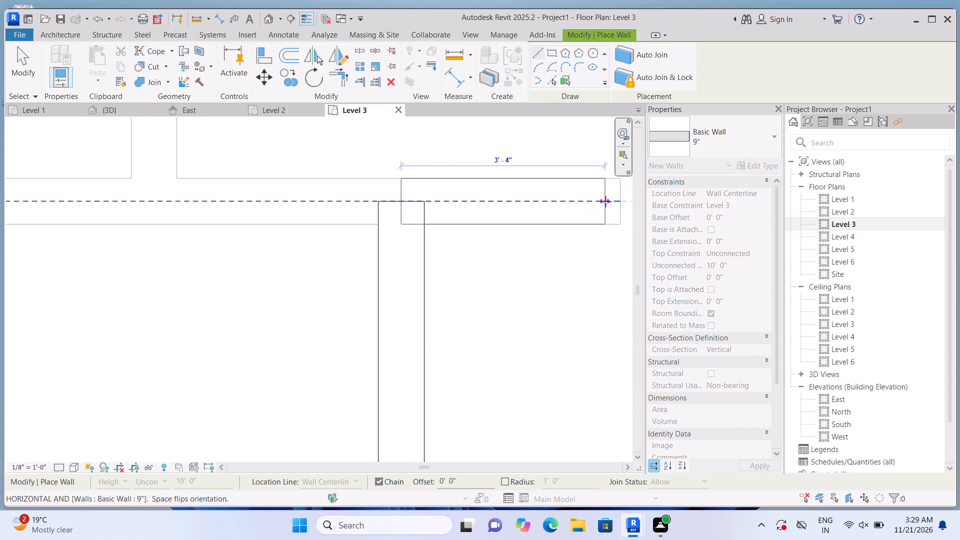
click(621, 201)
key(Escape)
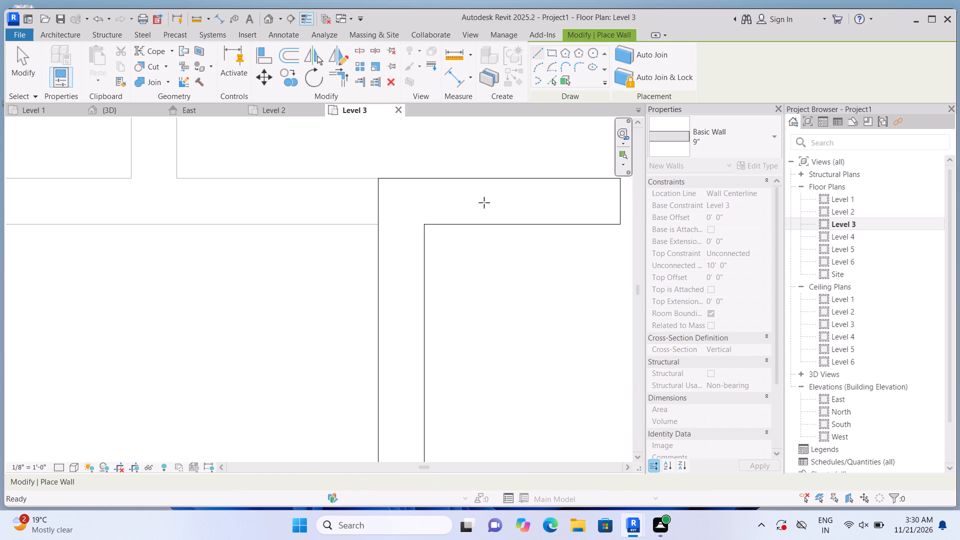
Draw the 9" corridor wall from the new corner west to the west wall, closing the southwest room.
click(391, 197)
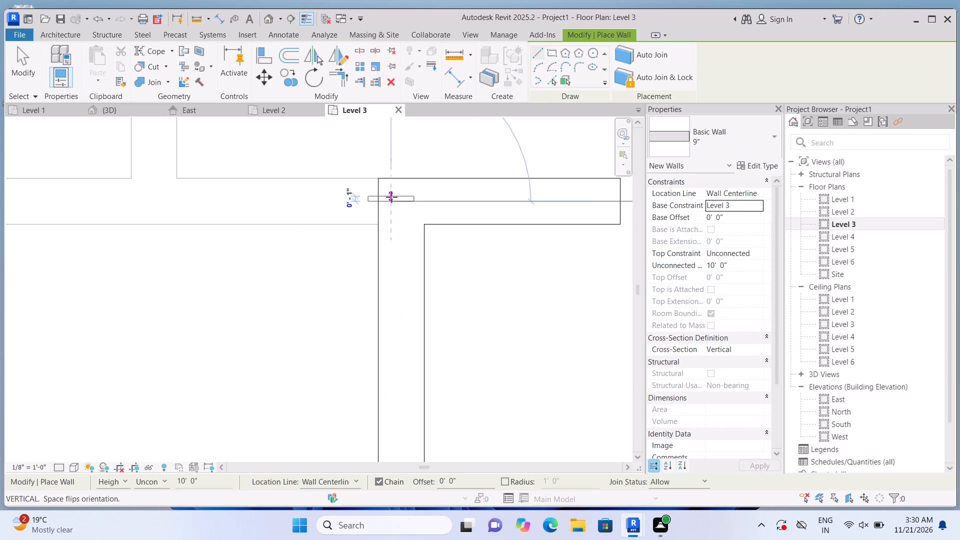
scroll(258, 209, down, 11)
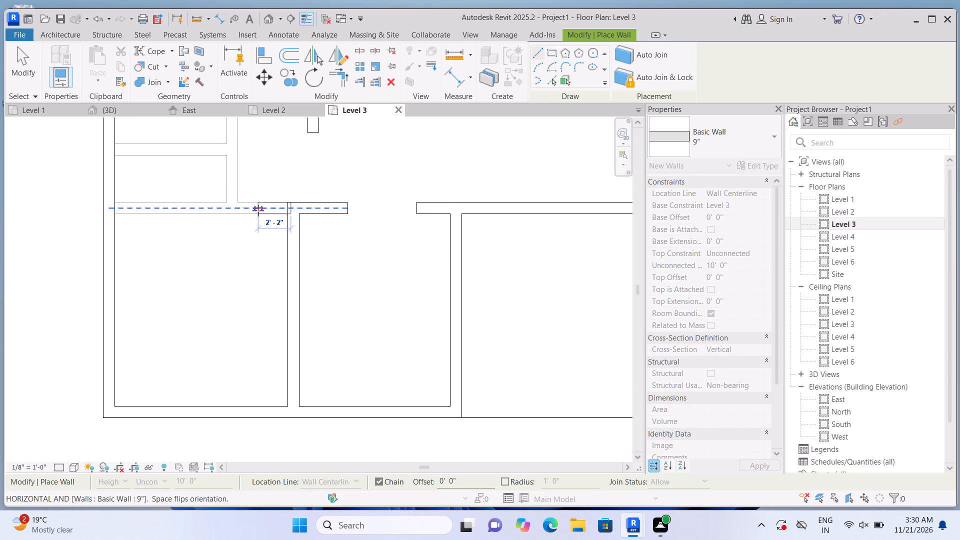
scroll(136, 208, up, 6)
click(132, 207)
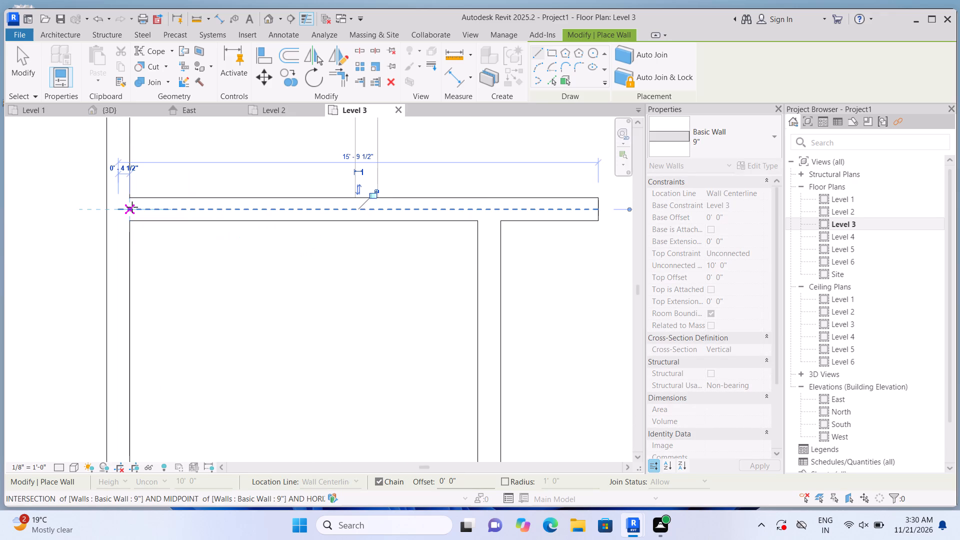
key(Escape)
Draw an L-shaped 9" wall around the two small west rooms, east from the west wall and south to the corridor wall.
scroll(155, 275, down, 6)
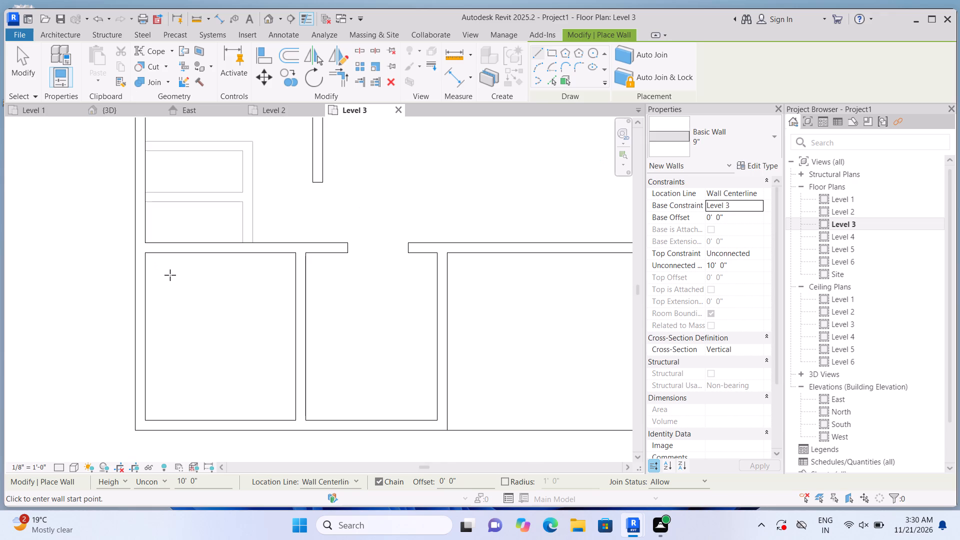
scroll(151, 151, up, 6)
click(143, 141)
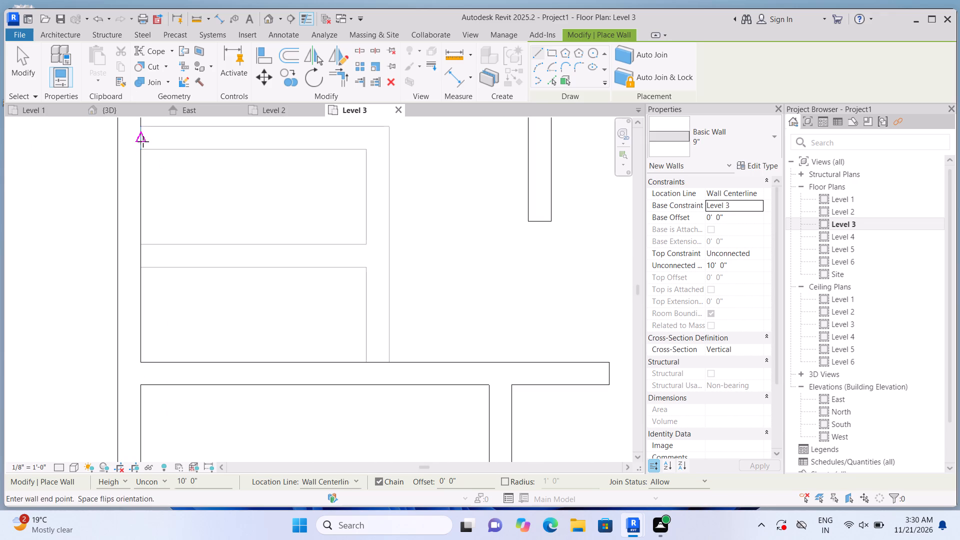
click(376, 141)
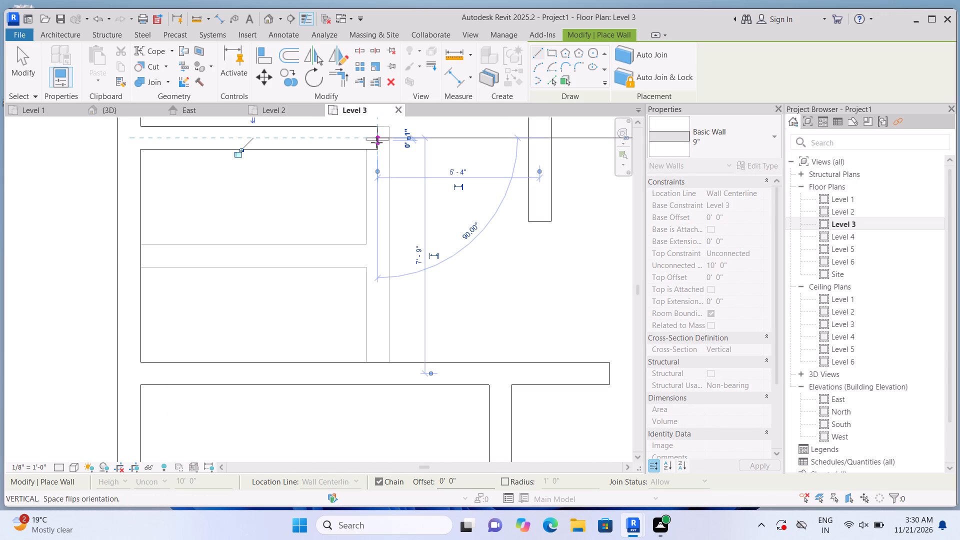
click(370, 366)
key(Escape)
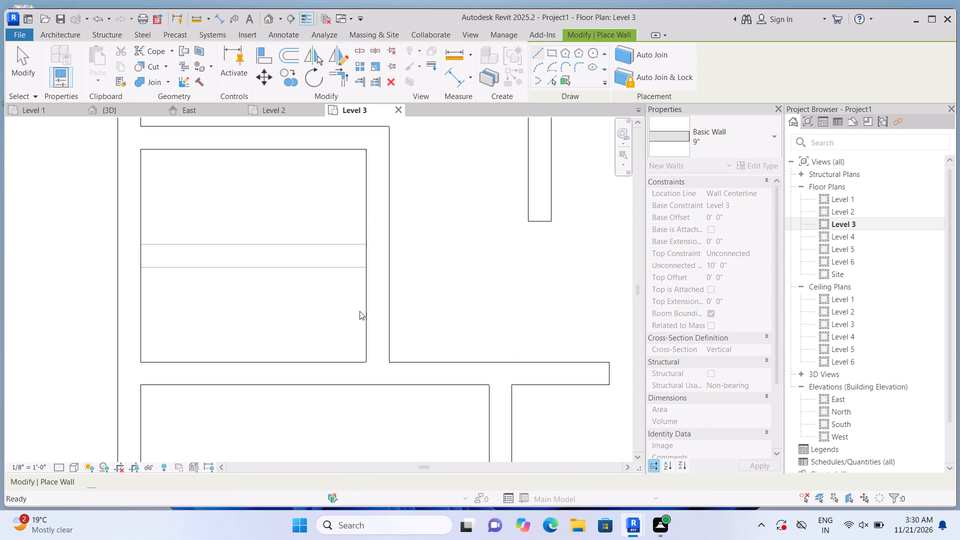
Draw a 9" horizontal partition between the two small west rooms, from their east wall to the building's west wall.
click(366, 258)
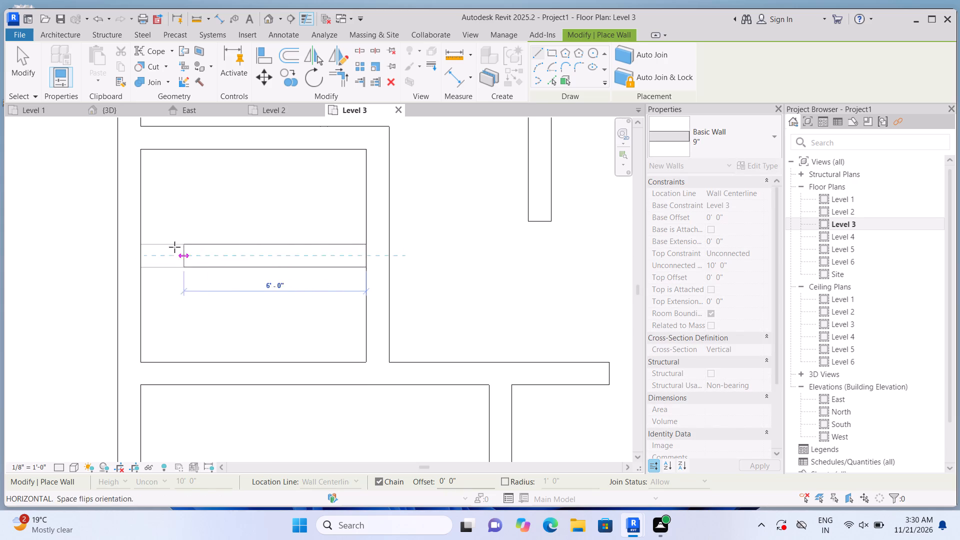
click(139, 254)
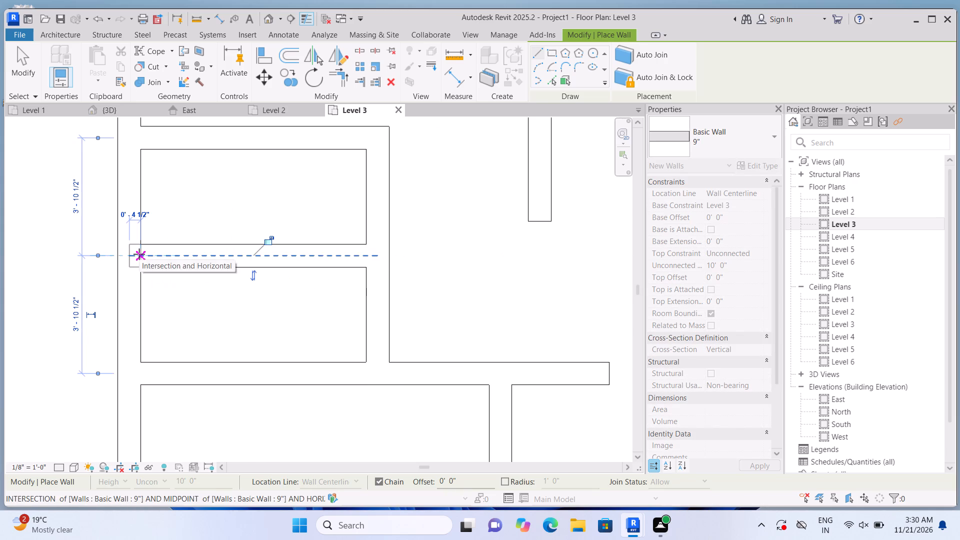
key(Escape)
scroll(143, 261, down, 15)
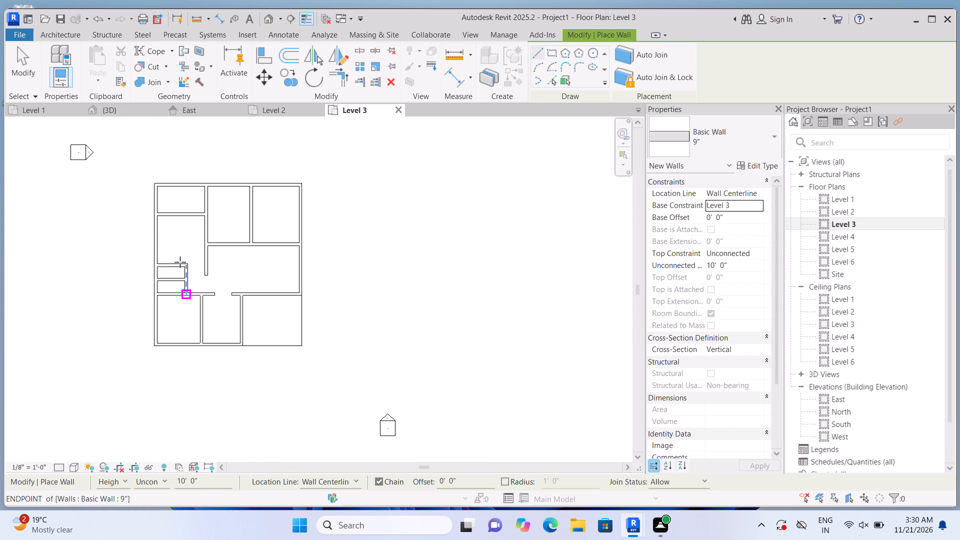
scroll(178, 248, up, 5)
key(Escape)
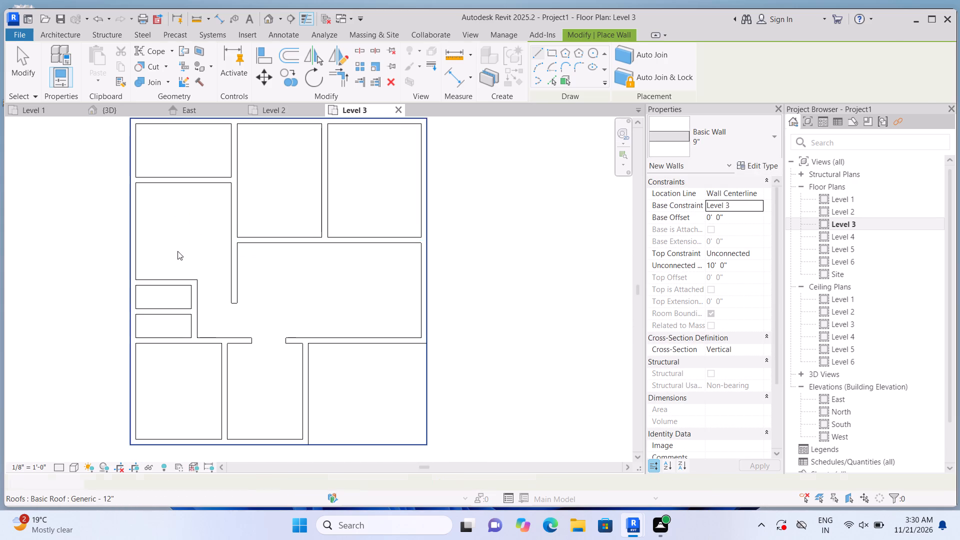
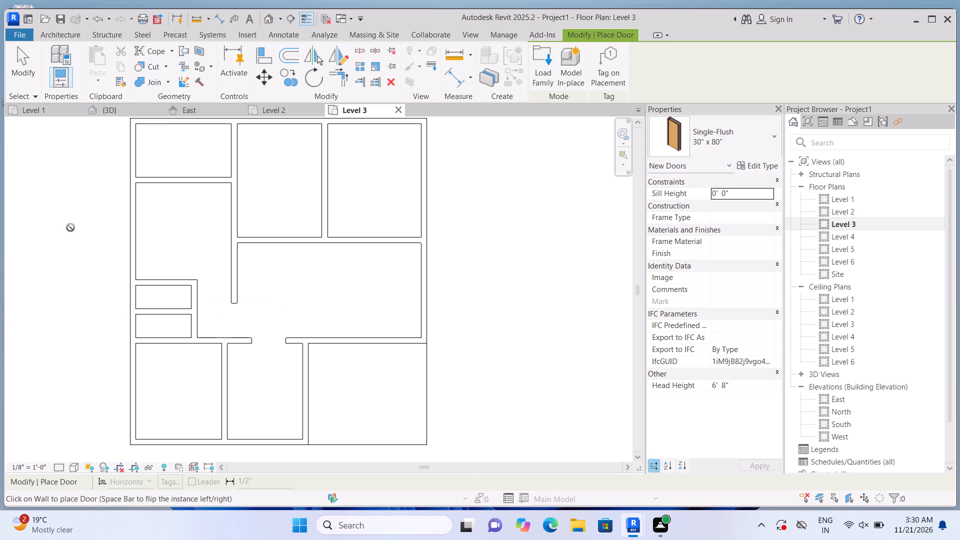
Place a 36" x 84" Single-Flush door in the wall north of the open southeast area, near its west end, swinging north.
scroll(78, 238, down, 2)
scroll(106, 173, up, 2)
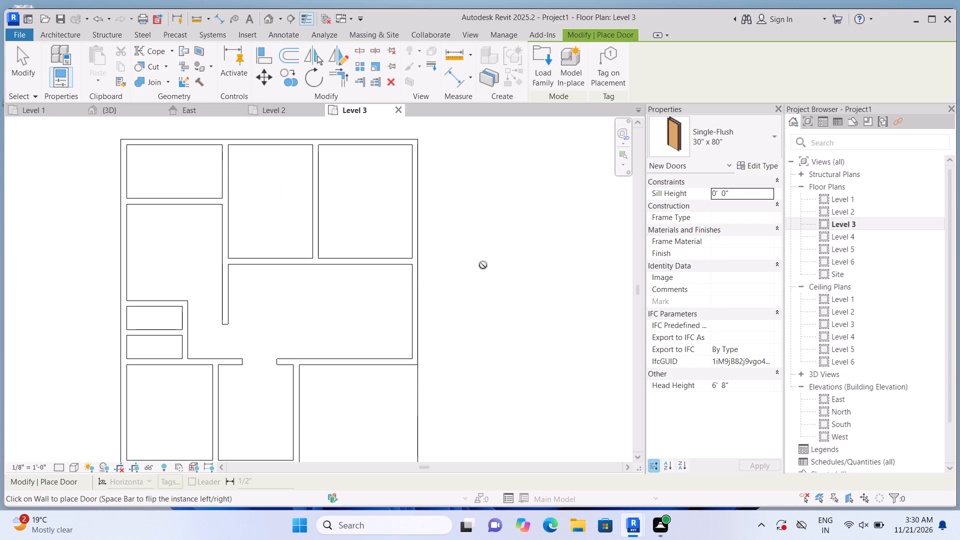
click(766, 142)
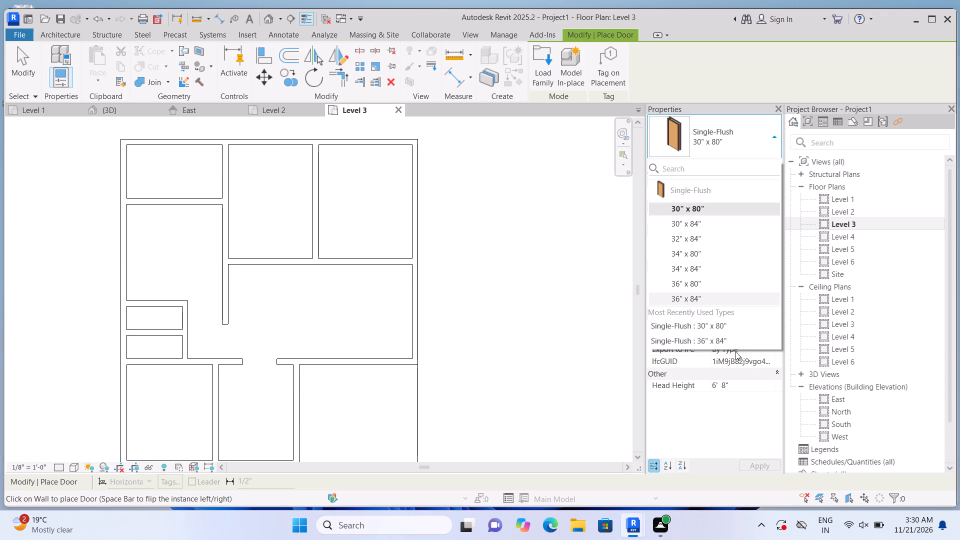
scroll(727, 324, up, 2)
scroll(716, 269, up, 1)
click(682, 301)
scroll(516, 278, down, 6)
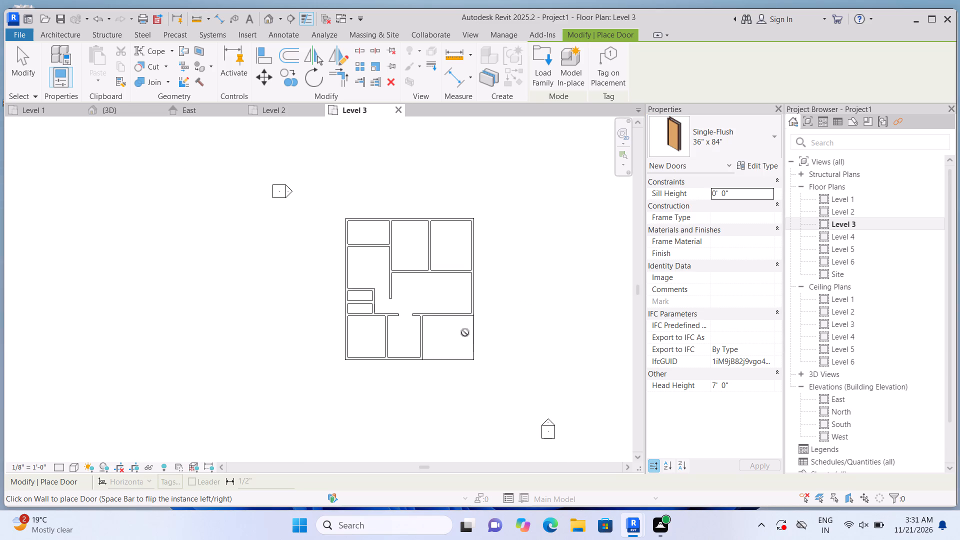
scroll(465, 332, up, 9)
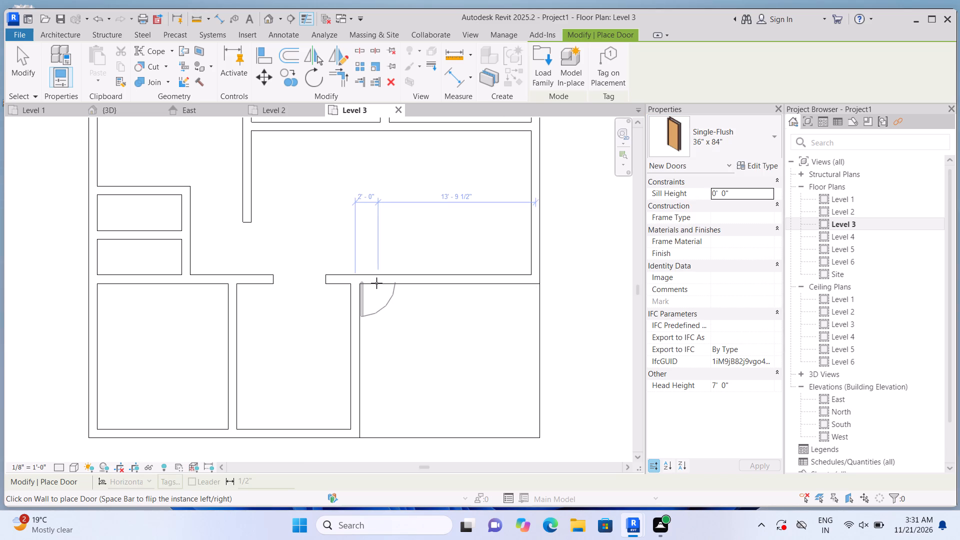
key(space)
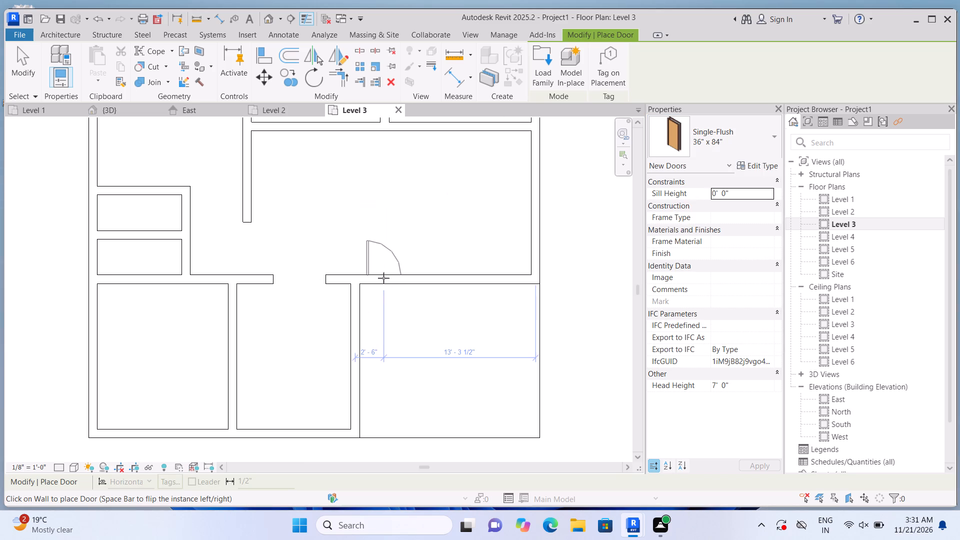
click(382, 275)
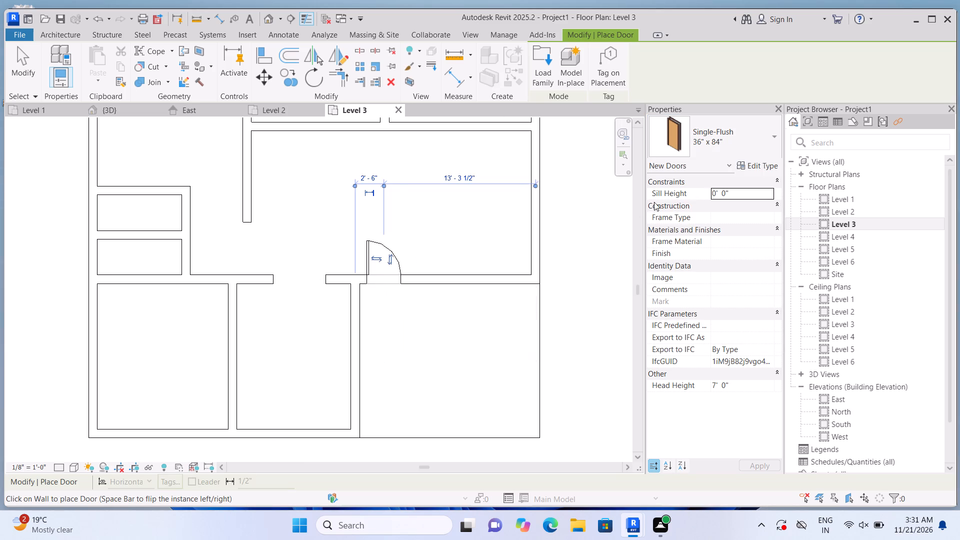
Place a 30" x 80" Single-Flush door near the east end of the southwest room's corridor wall, hinged east and swinging into the room.
click(759, 140)
scroll(736, 234, up, 5)
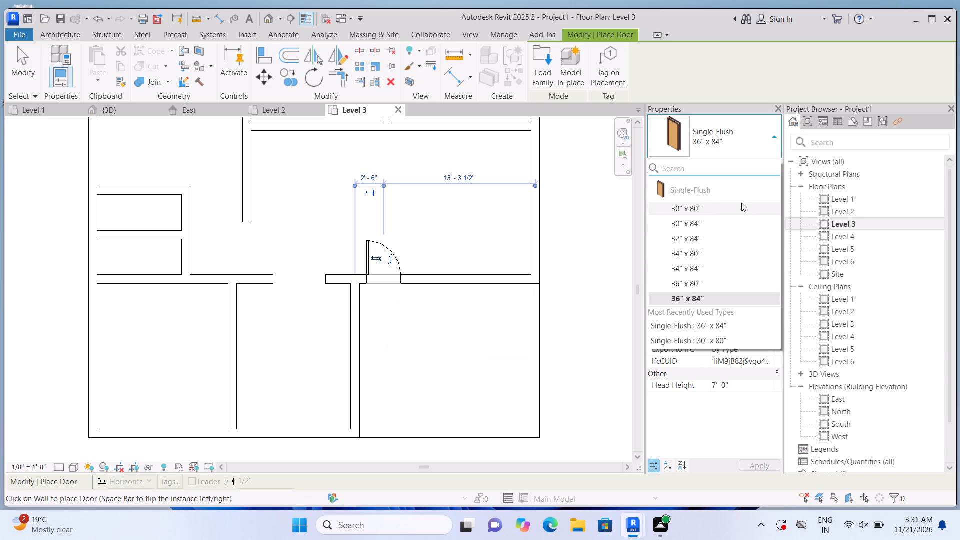
click(742, 202)
scroll(331, 375, down, 4)
scroll(251, 351, up, 5)
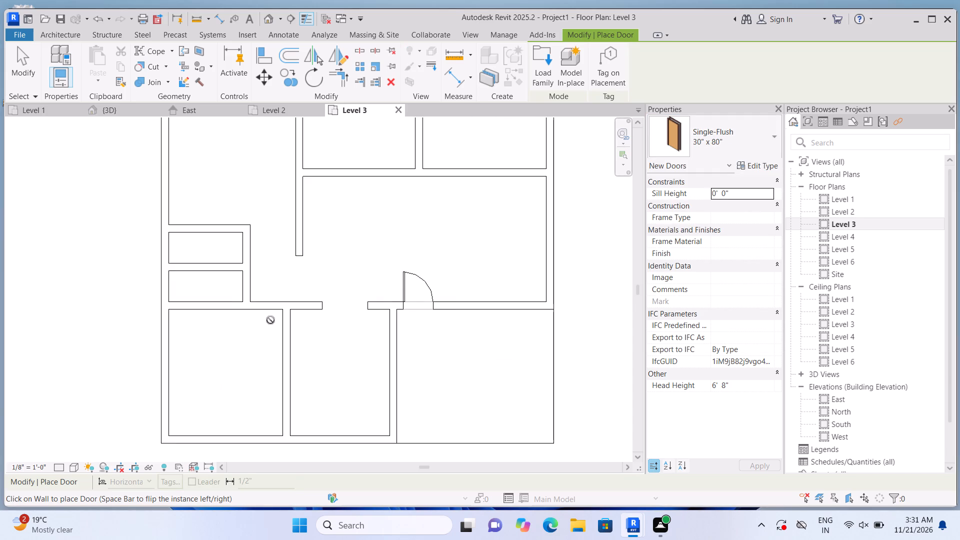
scroll(270, 320, up, 10)
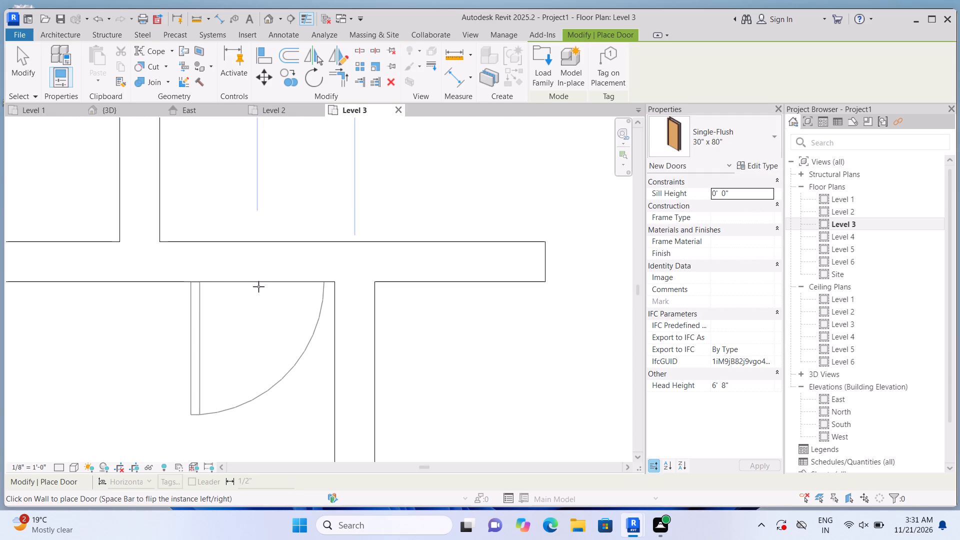
key(space)
click(257, 286)
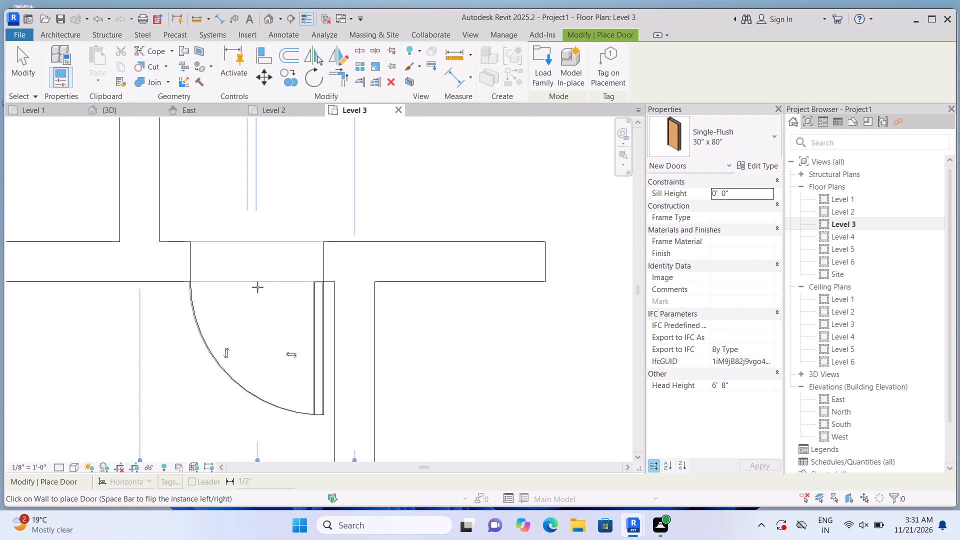
Place a 30" x 80" door between the southwest room and the lower small west room, hinged east and swinging north.
scroll(241, 300, down, 2)
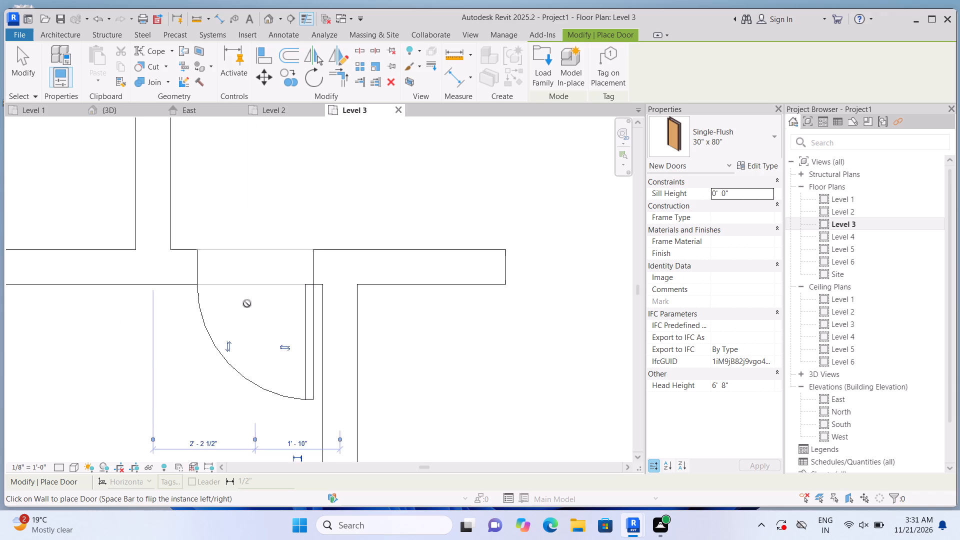
scroll(247, 303, down, 2)
scroll(78, 282, down, 2)
scroll(90, 274, up, 1)
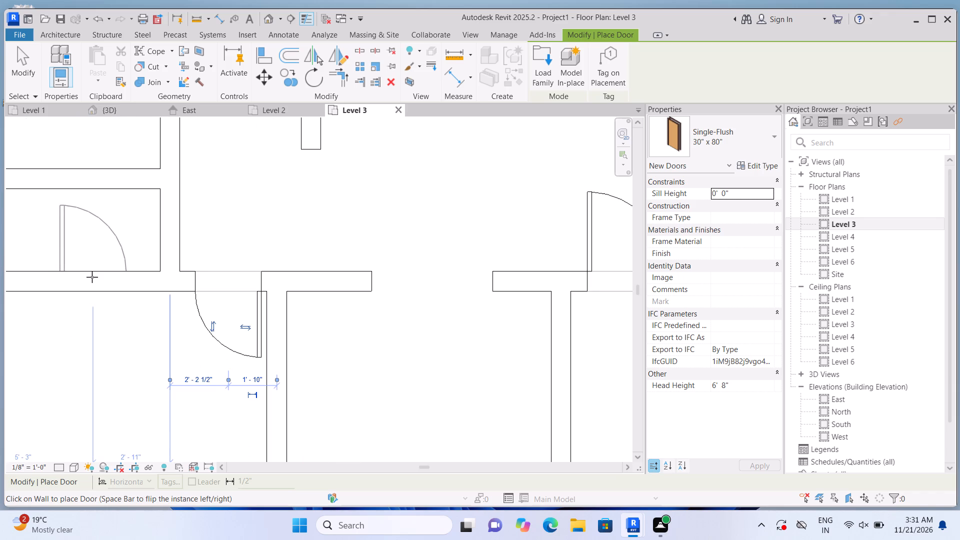
key(space)
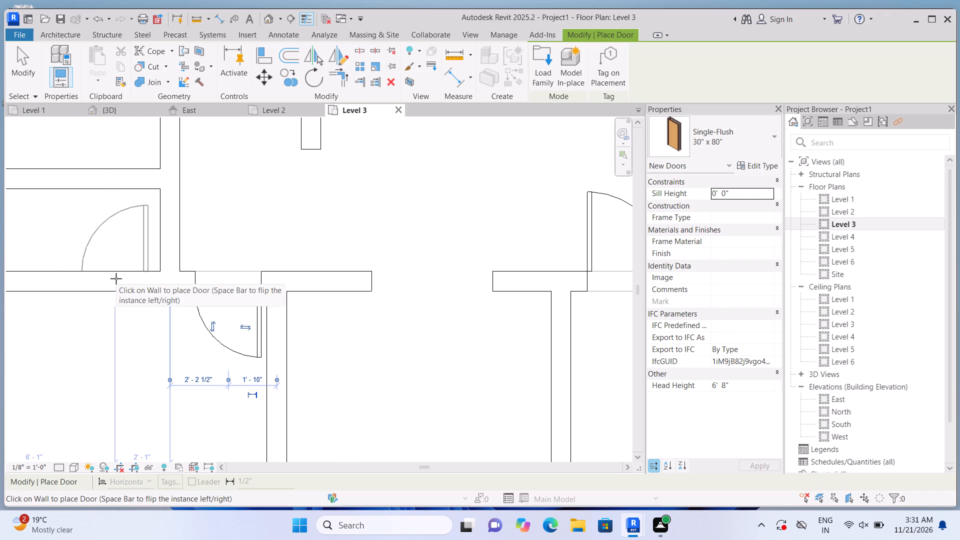
click(116, 278)
scroll(146, 339, down, 5)
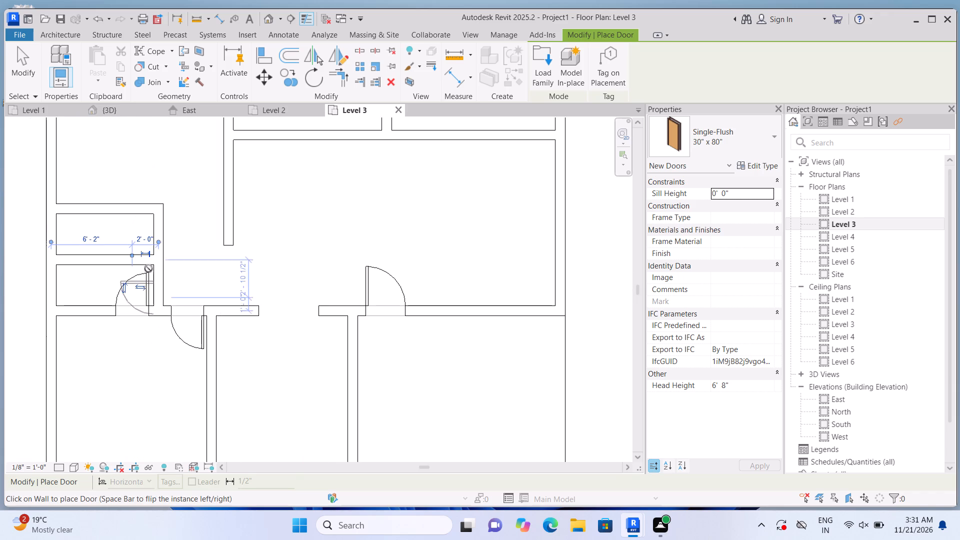
key(Escape)
Place a 30" x 80" door midway along the upper small west room's east wall, hinged south and swinging into the room.
scroll(143, 237, up, 2)
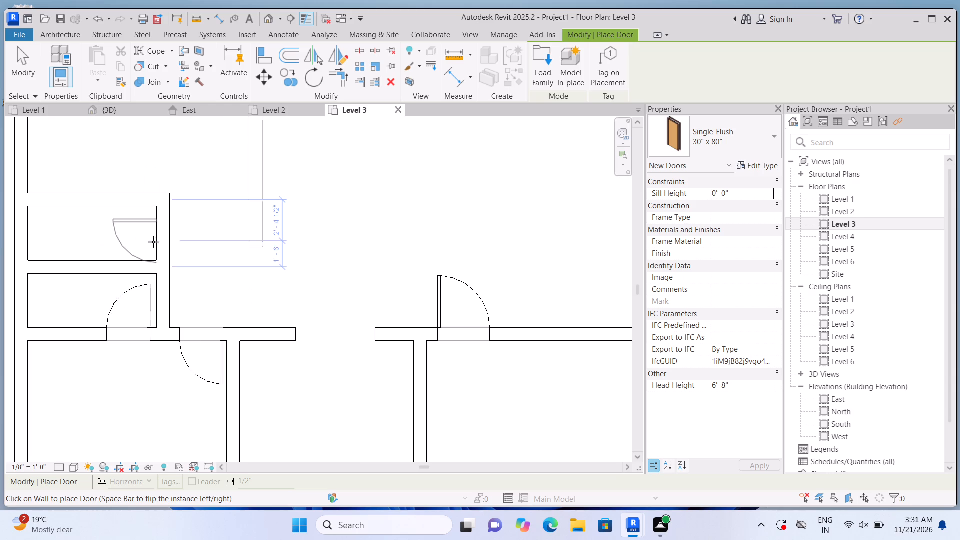
key(space)
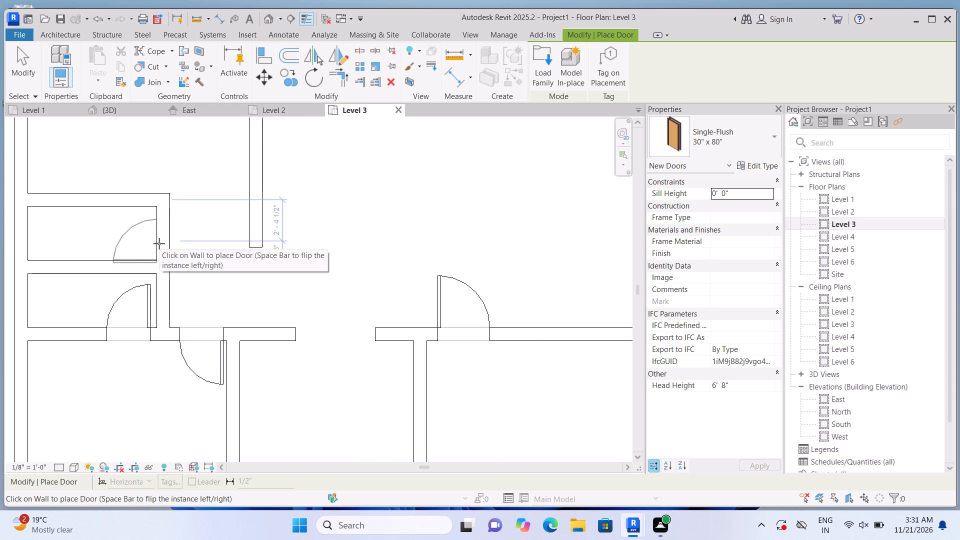
scroll(159, 243, up, 2)
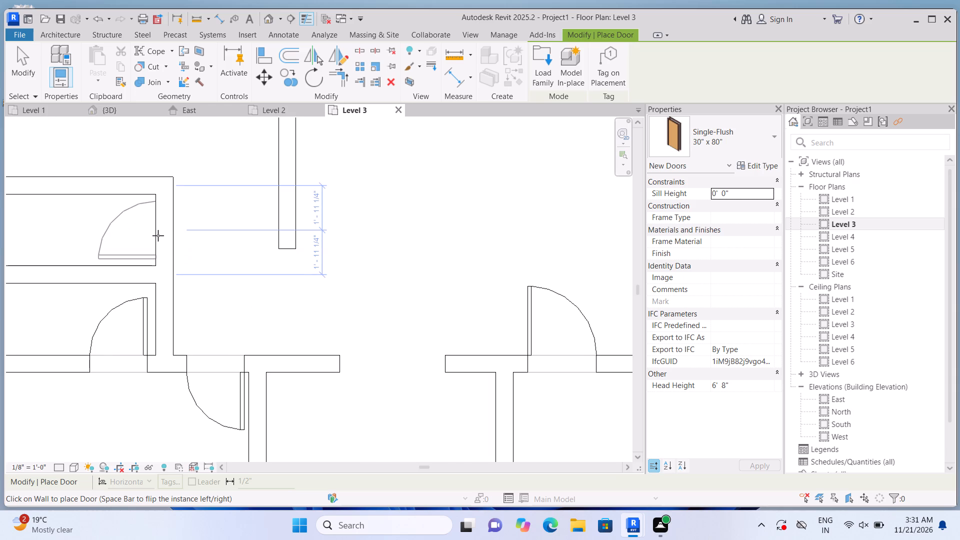
click(158, 235)
key(Escape)
Place 30" x 80" doors in the two northern rooms' south wall, centred 2'-0" either side of their partition, hinged beside it and swinging north.
scroll(206, 329, down, 3)
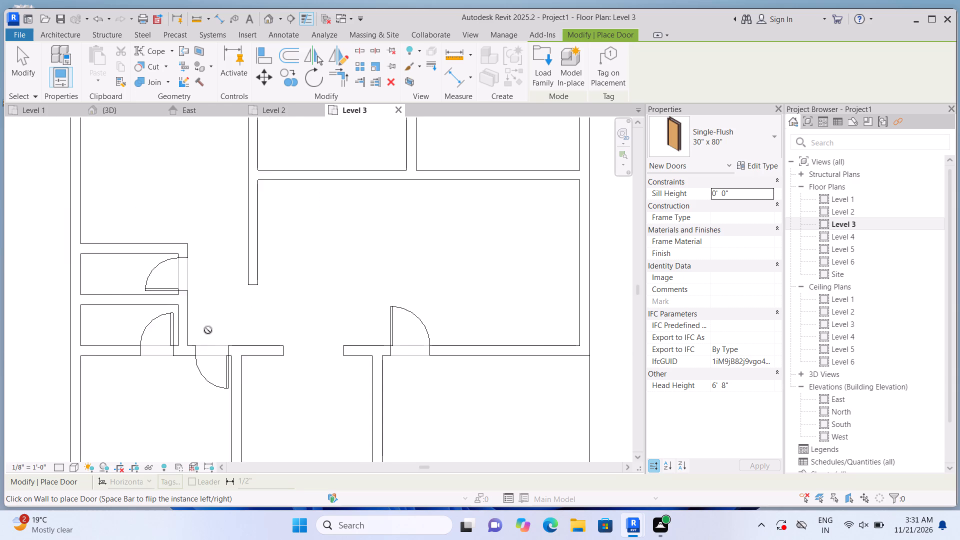
scroll(208, 330, down, 8)
scroll(271, 239, up, 8)
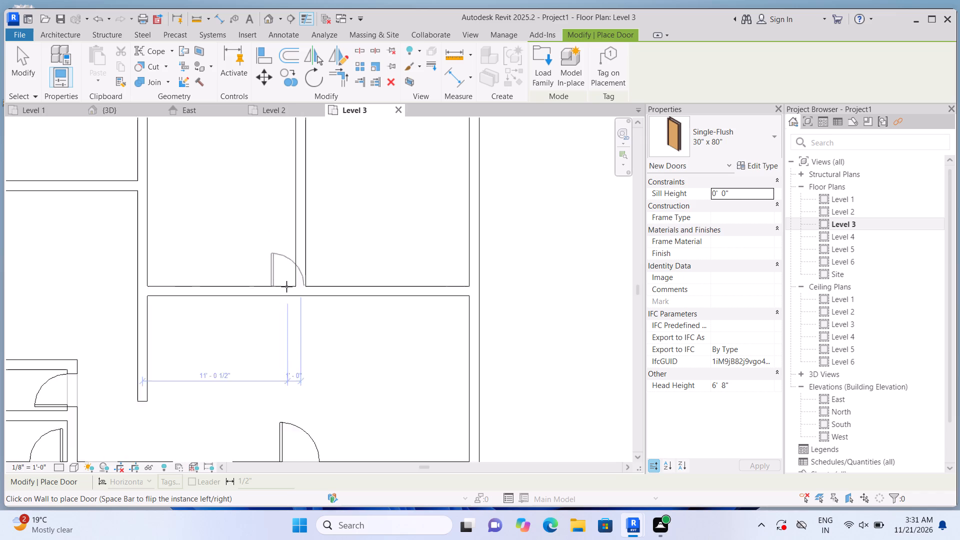
scroll(286, 286, up, 2)
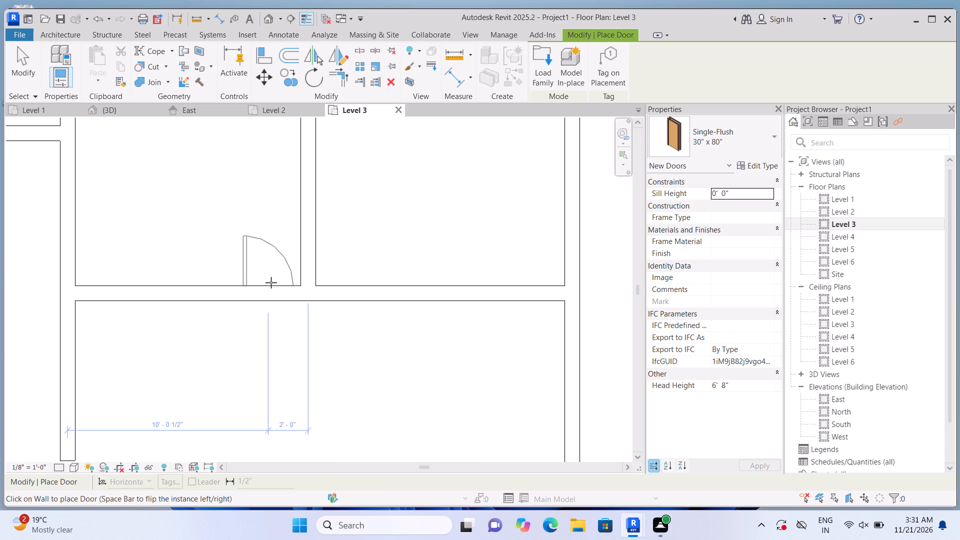
key(space)
click(271, 282)
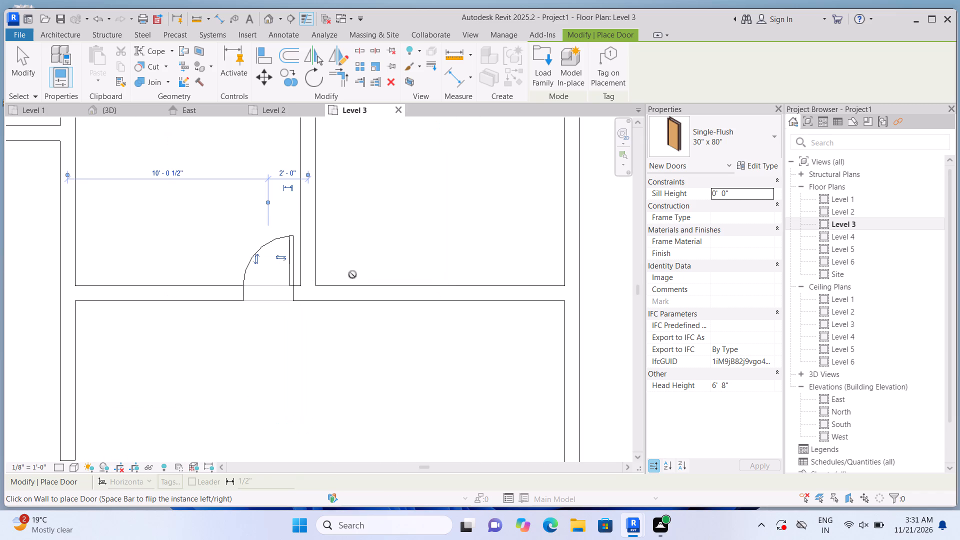
key(space)
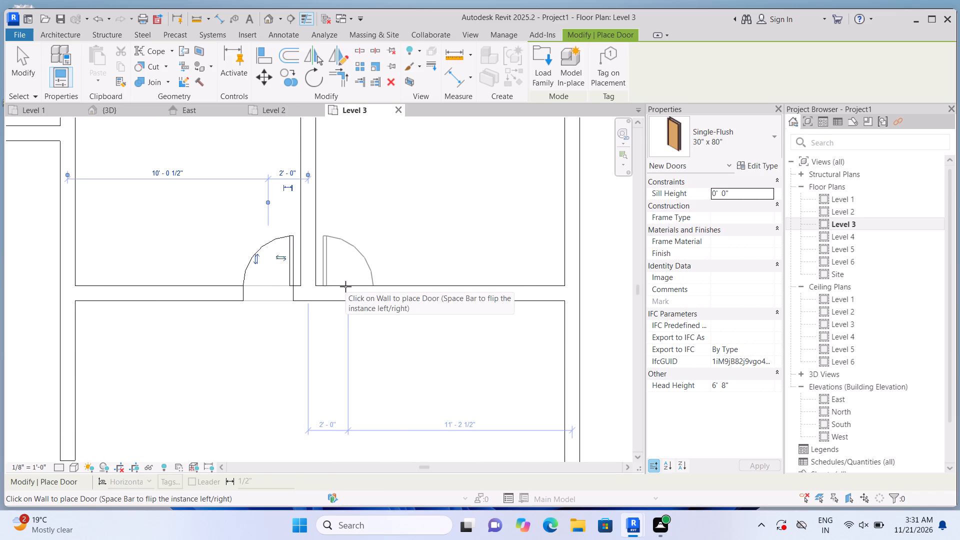
click(345, 286)
Place a 30" x 80" door near the east end of the northwest room's south wall, hinged east and swinging north.
scroll(351, 317, down, 9)
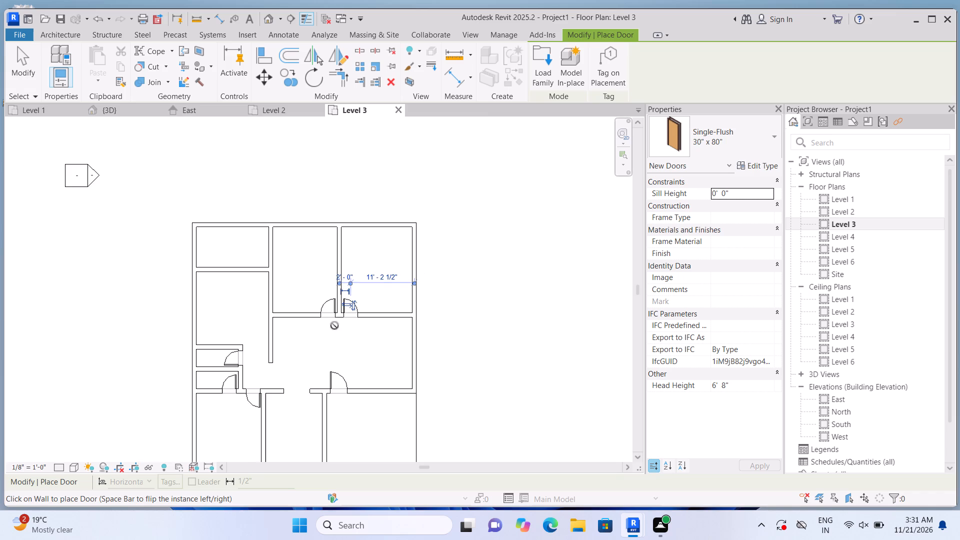
scroll(255, 290, up, 13)
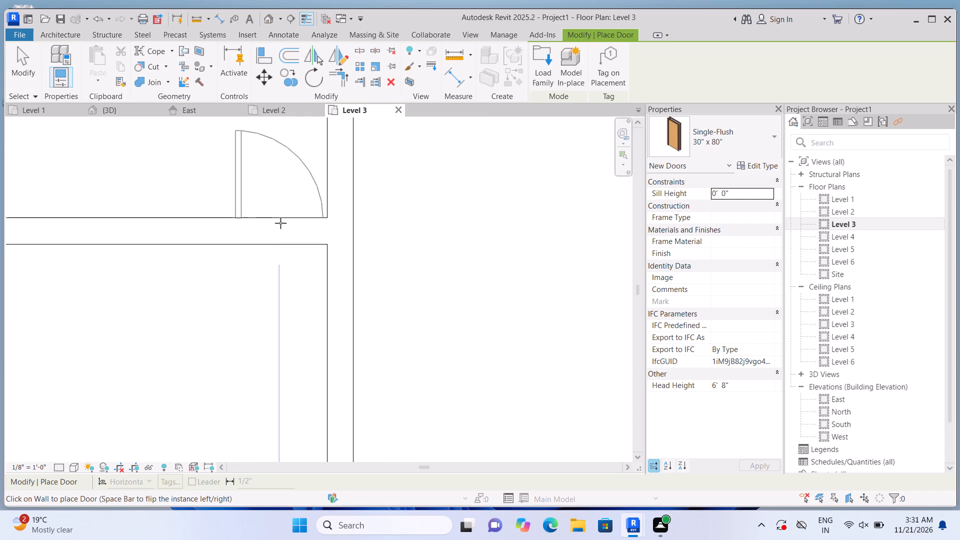
key(space)
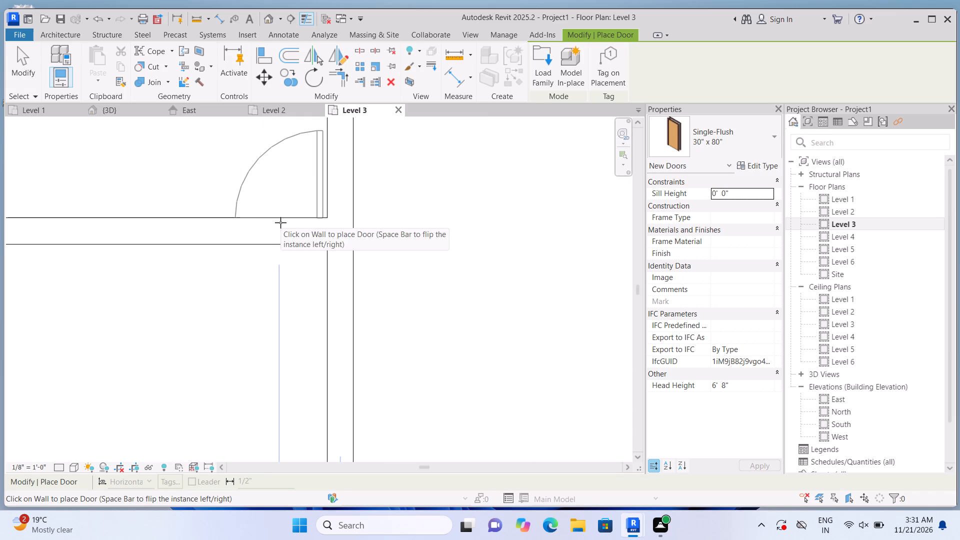
click(280, 223)
scroll(333, 228, down, 15)
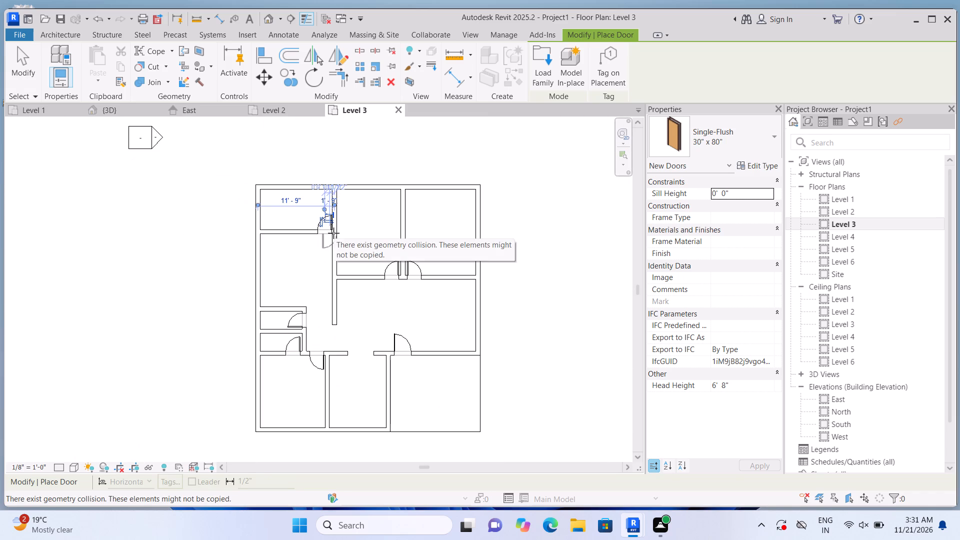
scroll(333, 233, down, 2)
scroll(347, 274, up, 5)
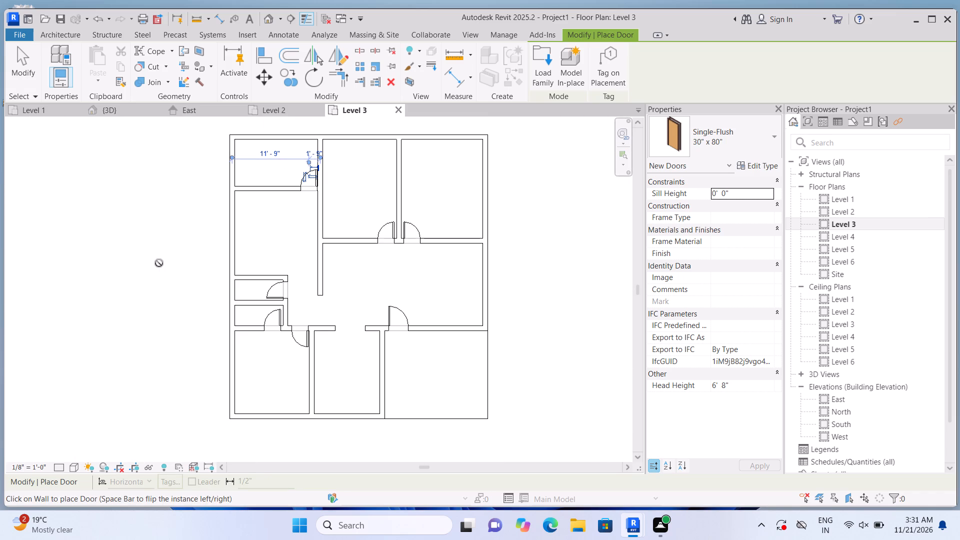
key(Escape)
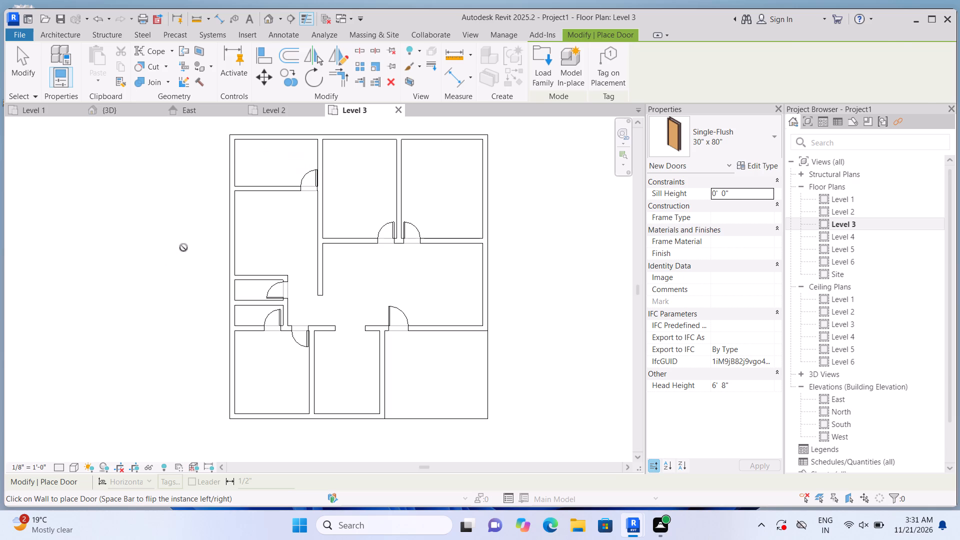
key(Escape)
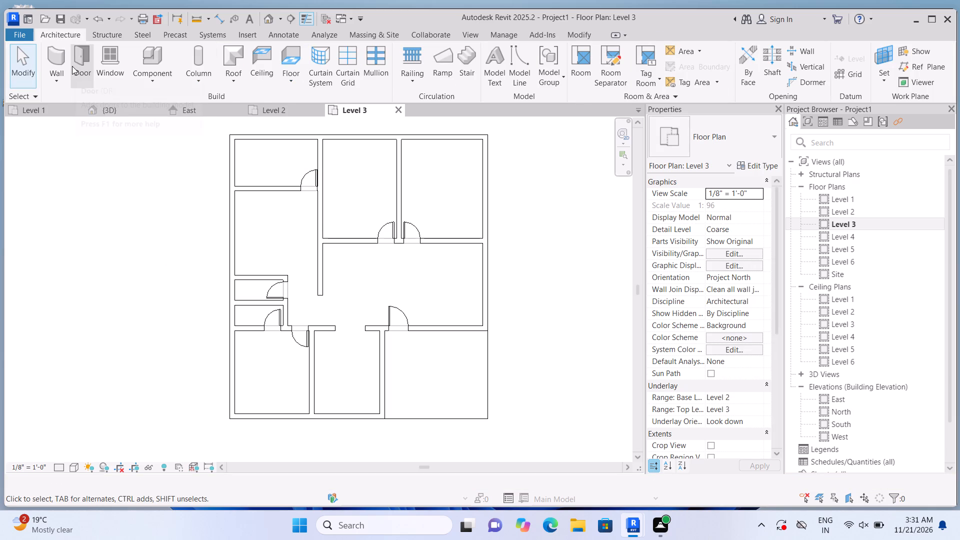
Embed a 5'-6" Curtain Wall 1 segment in the large east room's south wall, east of its door, cutting the 9" host wall around it.
click(60, 61)
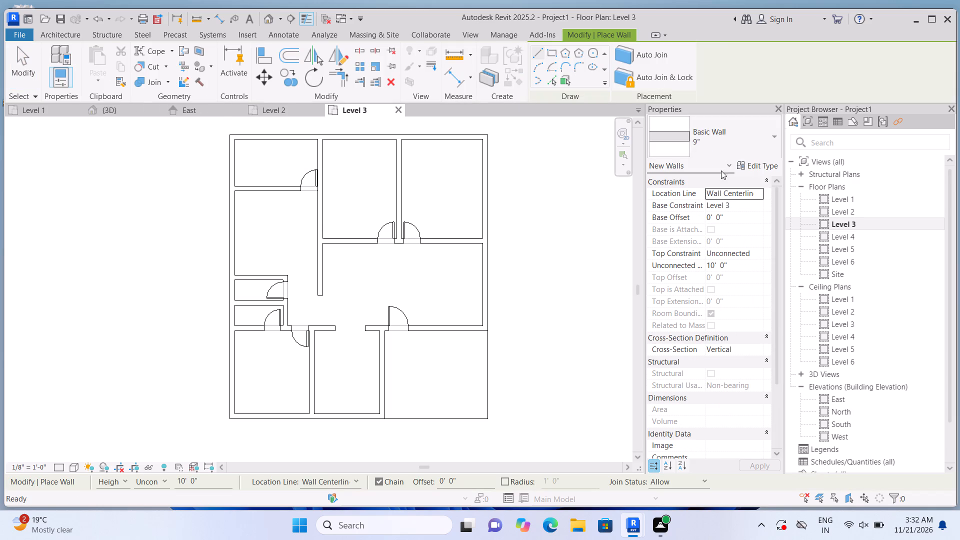
click(762, 123)
scroll(735, 225, down, 6)
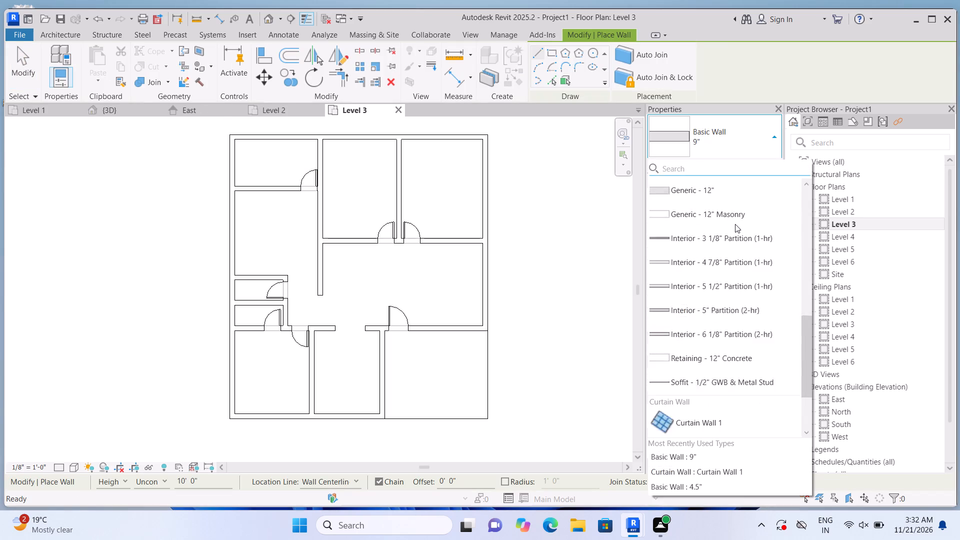
scroll(735, 224, down, 6)
click(696, 314)
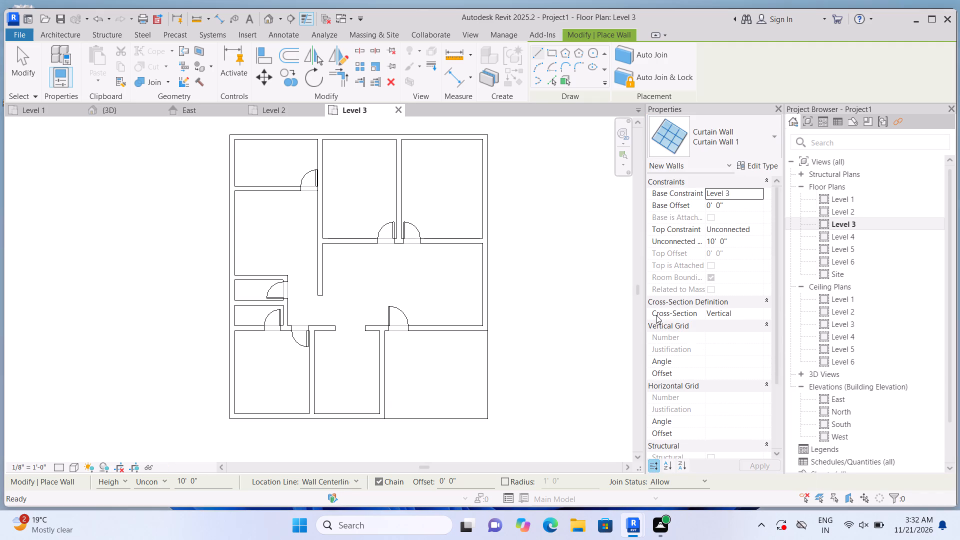
scroll(477, 367, up, 2)
scroll(442, 345, up, 5)
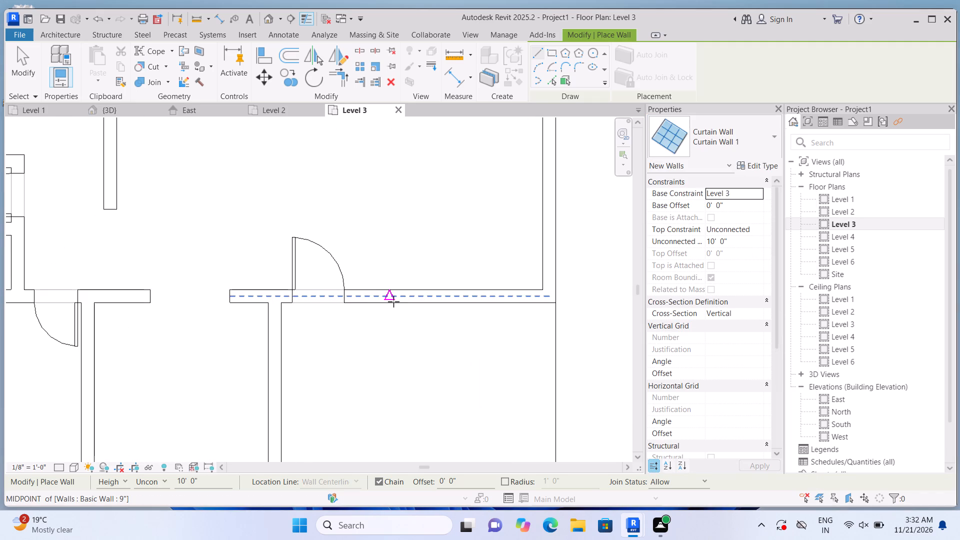
click(396, 298)
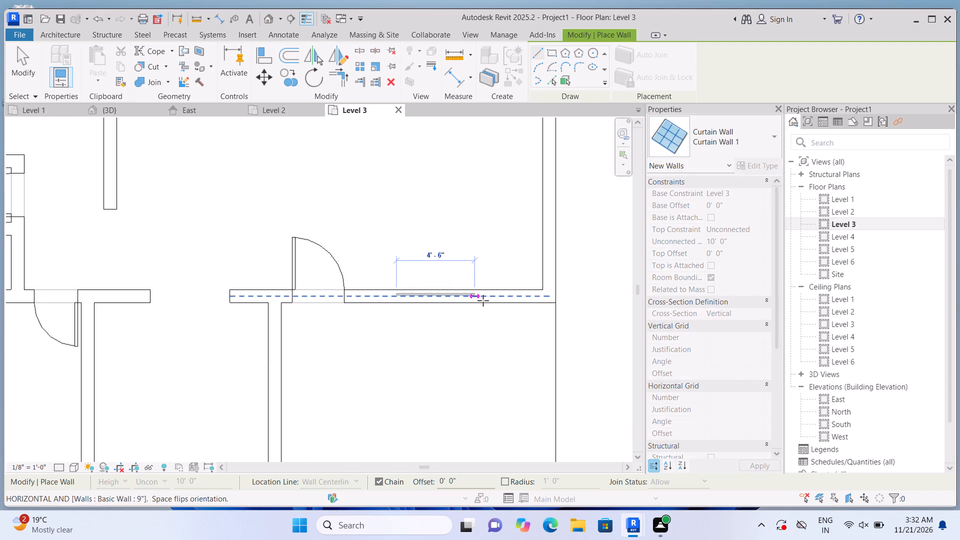
click(491, 298)
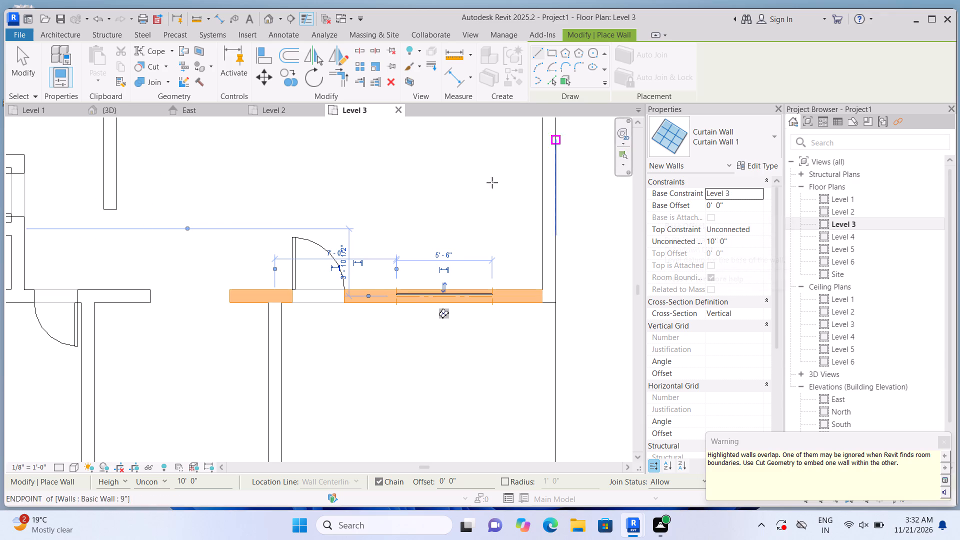
click(166, 65)
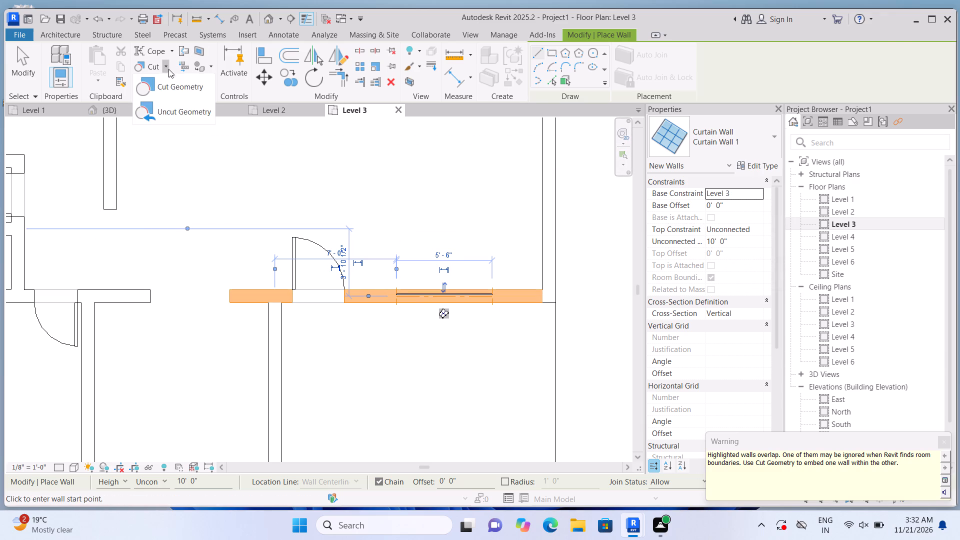
click(168, 83)
click(514, 304)
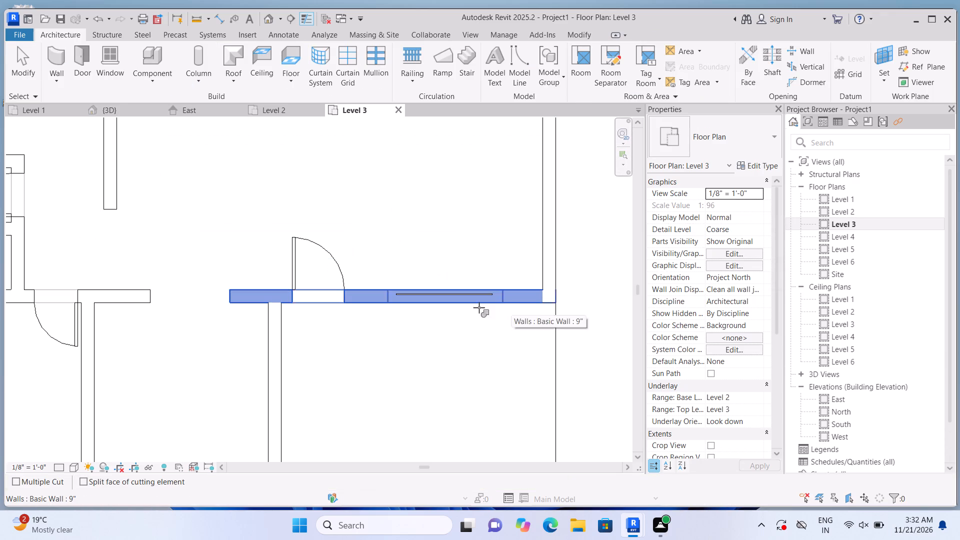
click(435, 295)
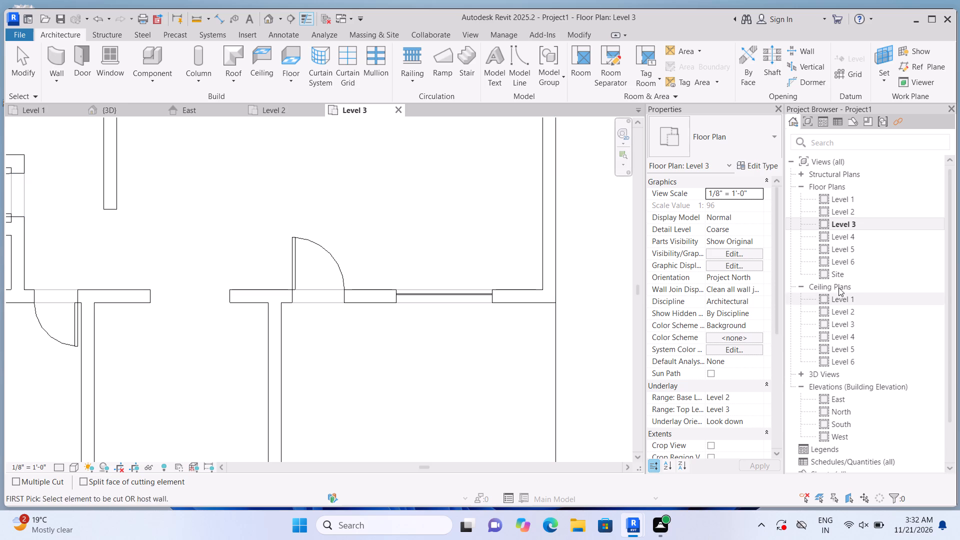
Embed a 5'-0" Curtain Wall 1 segment near the south end of the large east room's exterior wall, cutting the host wall.
click(52, 54)
scroll(346, 276, down, 3)
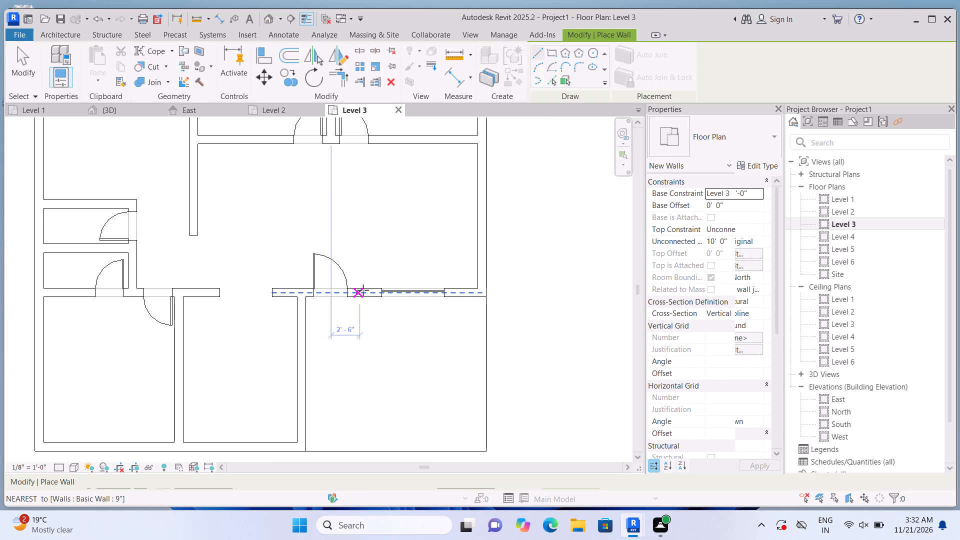
scroll(483, 261, up, 1)
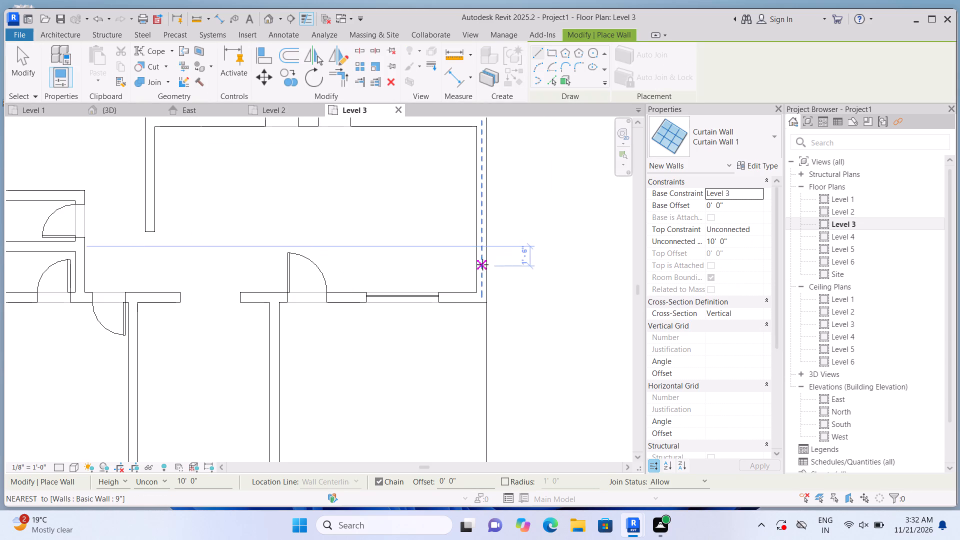
click(477, 278)
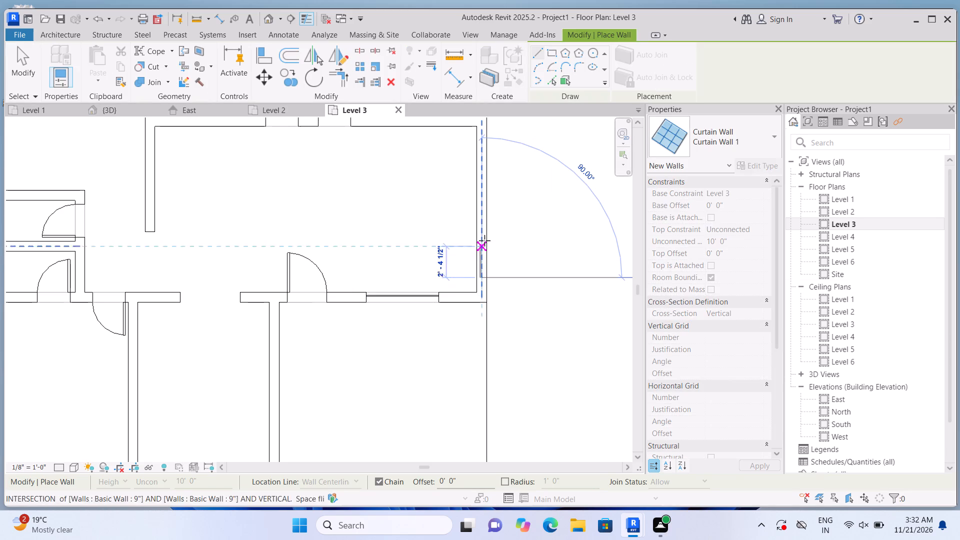
click(484, 212)
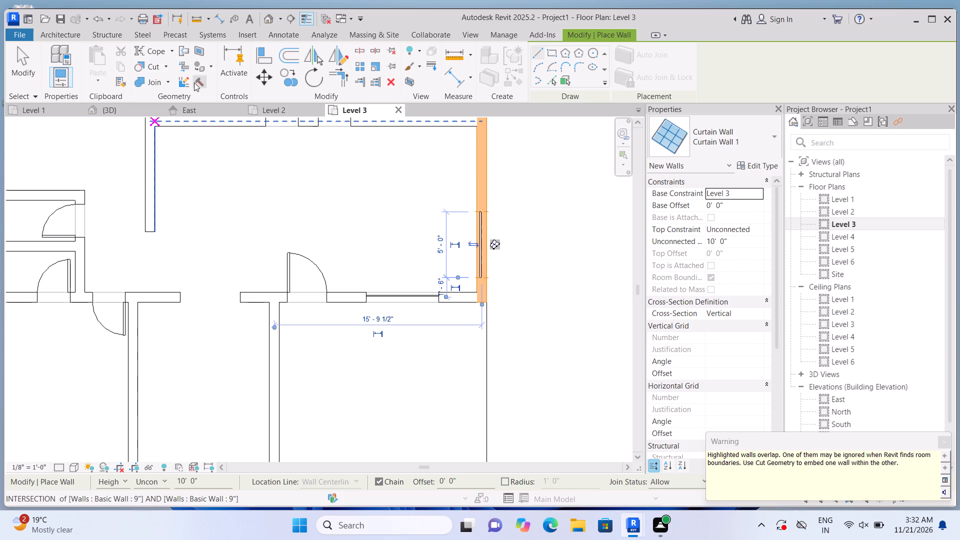
click(164, 67)
click(168, 80)
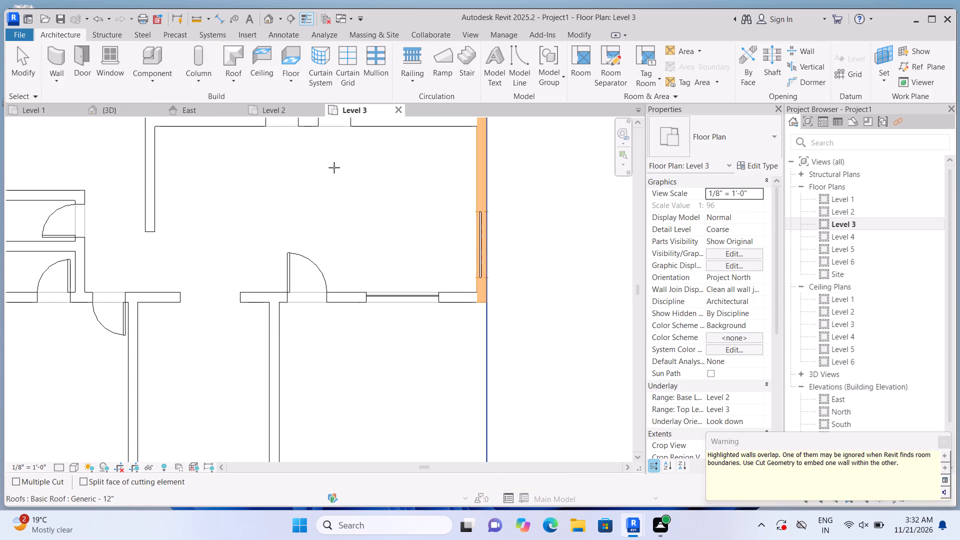
click(479, 179)
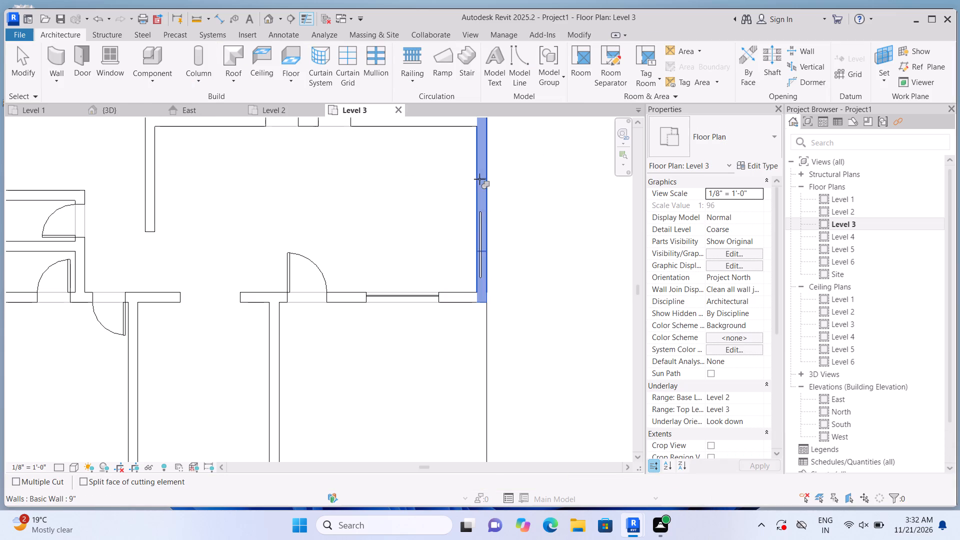
click(477, 252)
Embed a 6'-0" Curtain Wall 1 segment in the middle south room's exterior wall, 2'-6" from its west partition, cutting the host wall.
scroll(503, 234, down, 3)
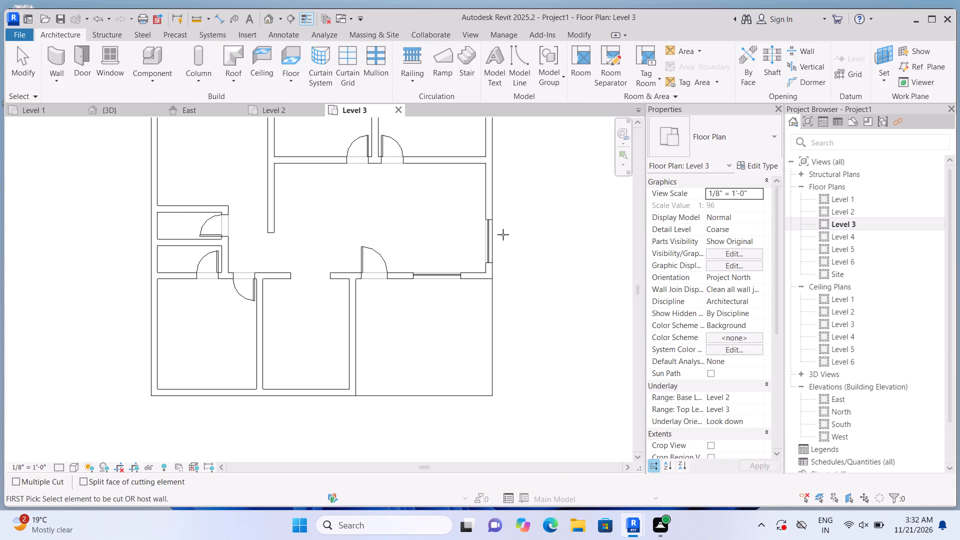
scroll(503, 234, down, 4)
click(65, 63)
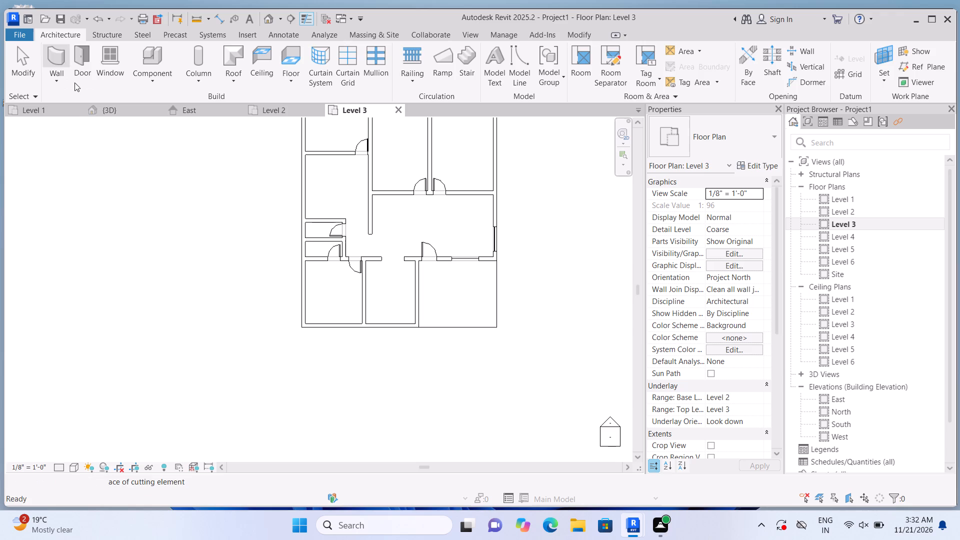
scroll(306, 281, up, 2)
scroll(453, 317, up, 2)
scroll(406, 345, up, 2)
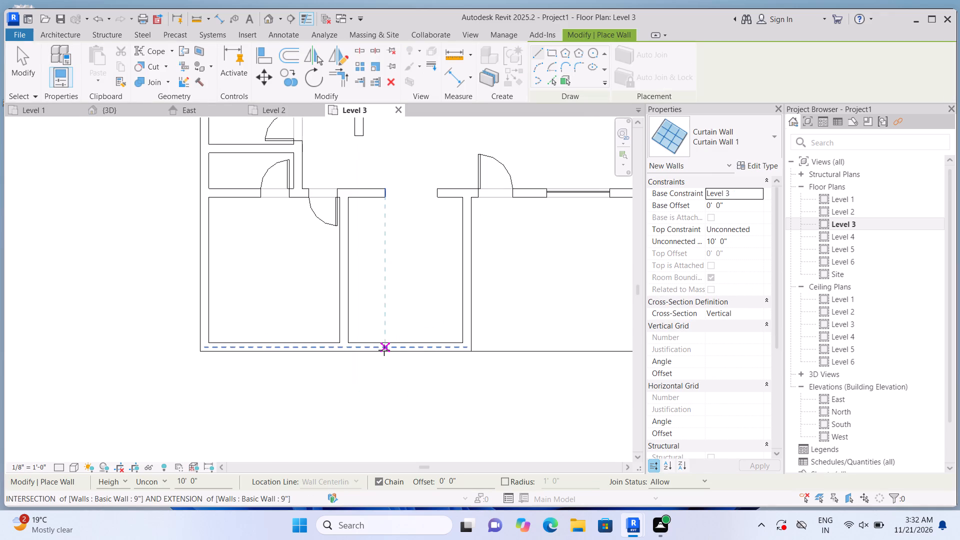
click(373, 348)
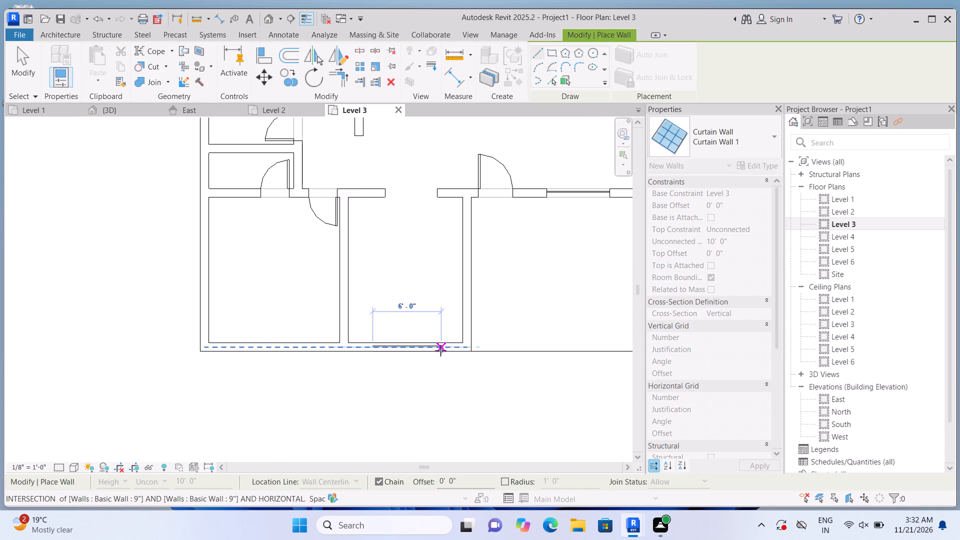
click(440, 350)
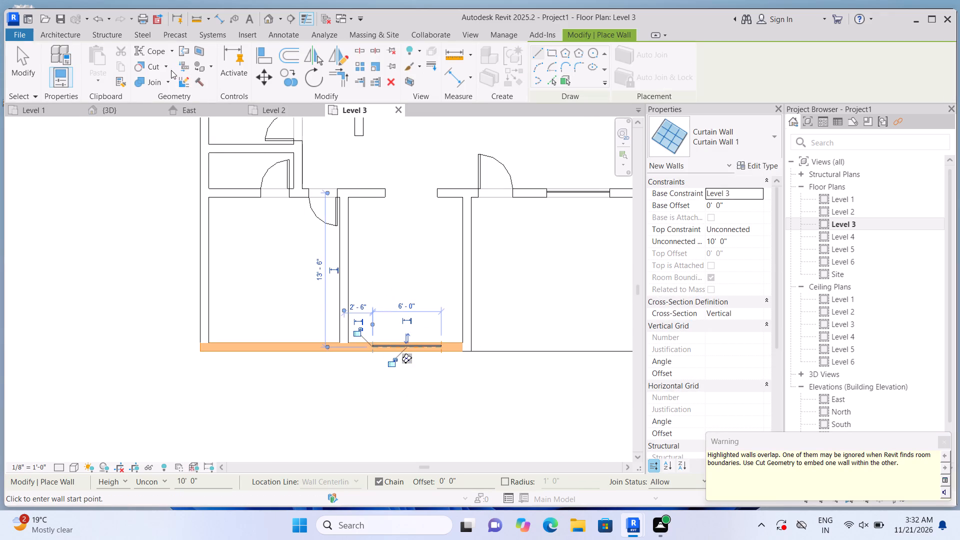
click(163, 63)
click(167, 91)
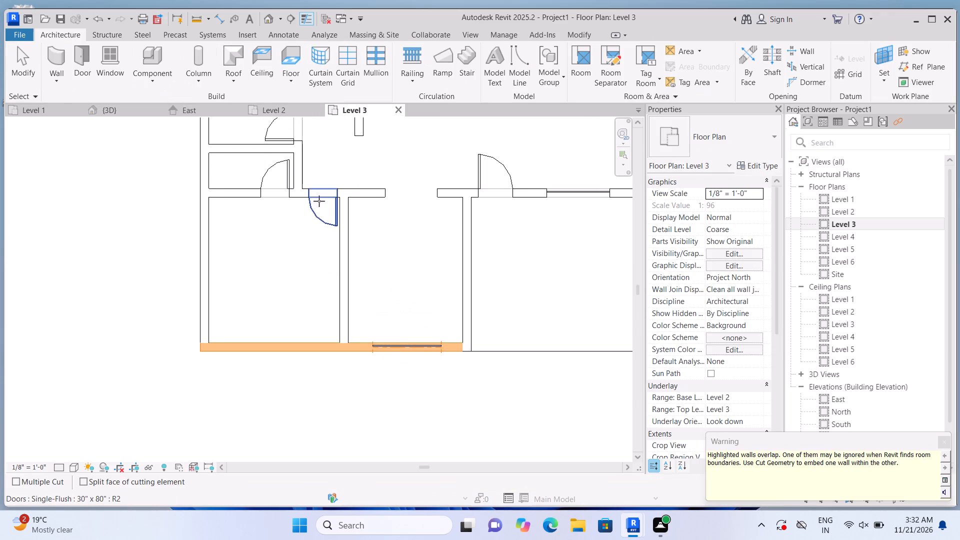
click(365, 351)
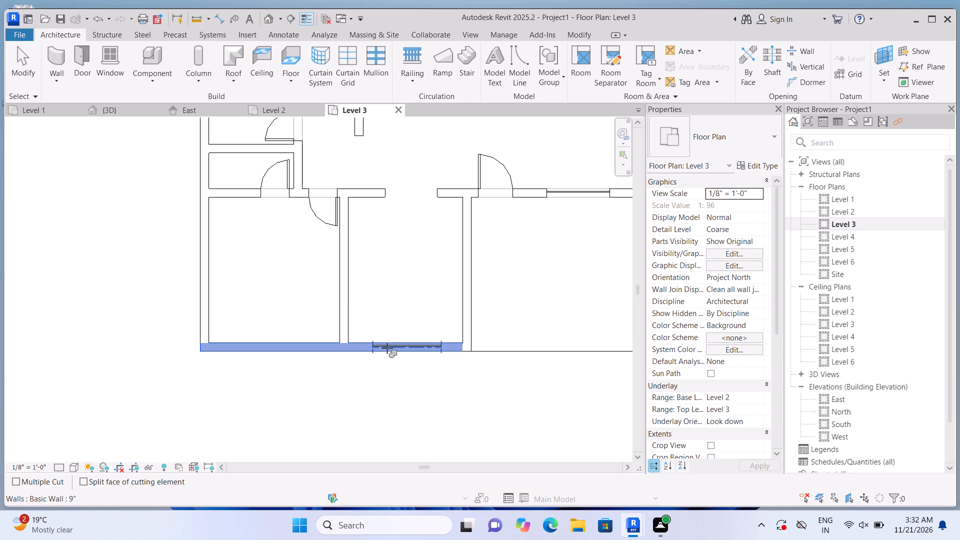
click(388, 348)
Embed a 6'-0" Curtain Wall 1 segment in the southwest room's south wall, 3'-0" from the west wall, cutting the host wall.
click(57, 58)
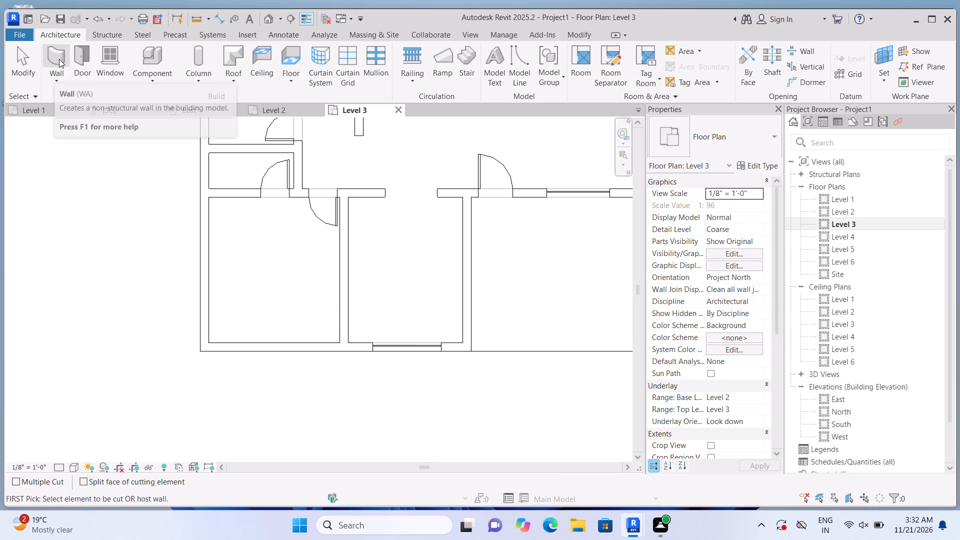
click(238, 351)
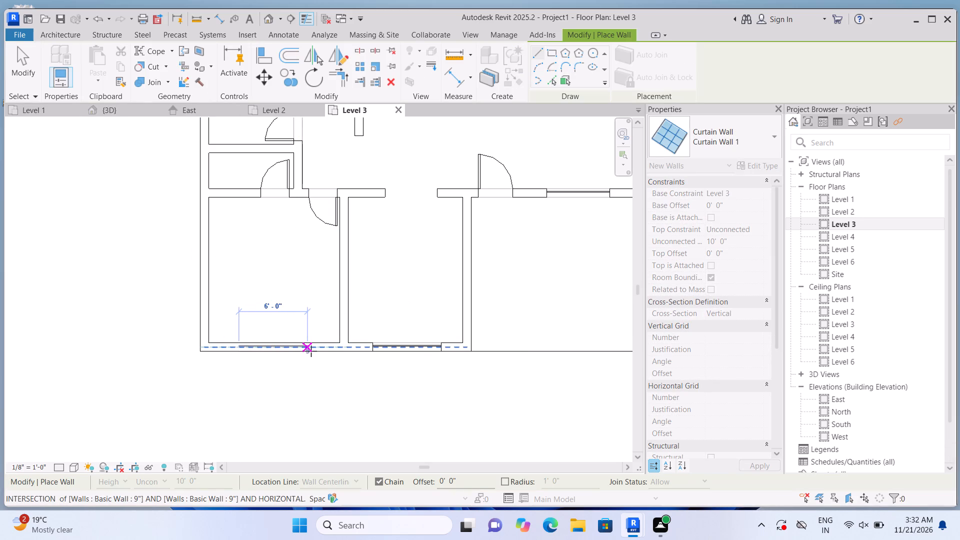
click(311, 351)
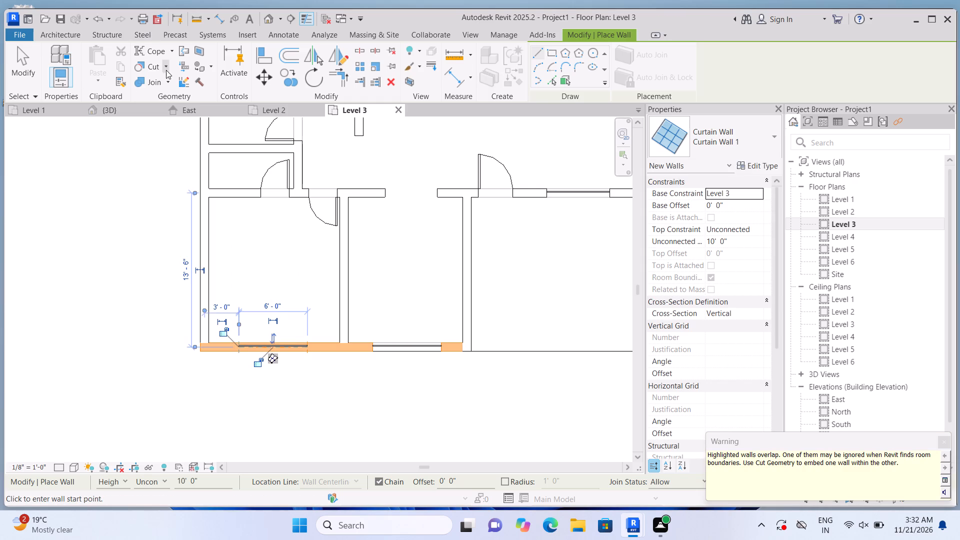
click(165, 66)
click(167, 89)
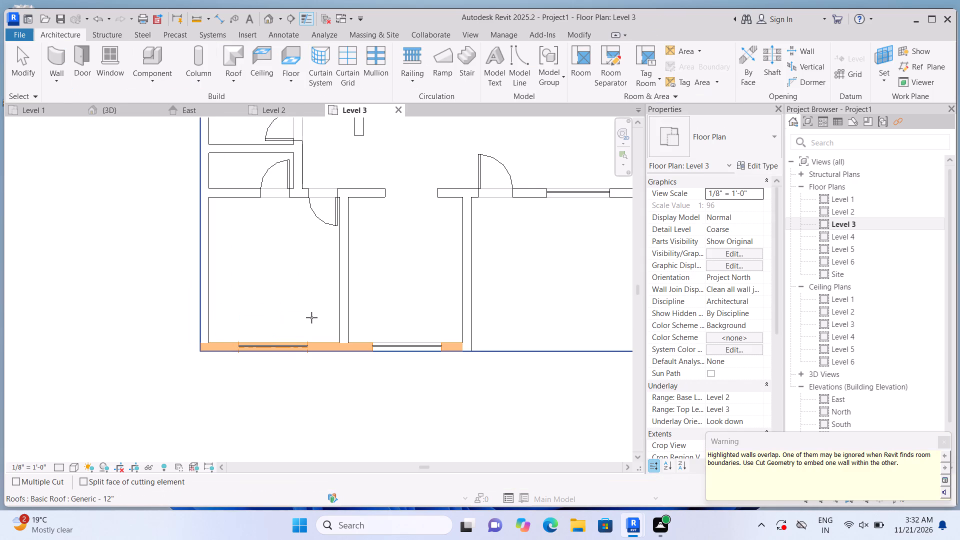
click(329, 351)
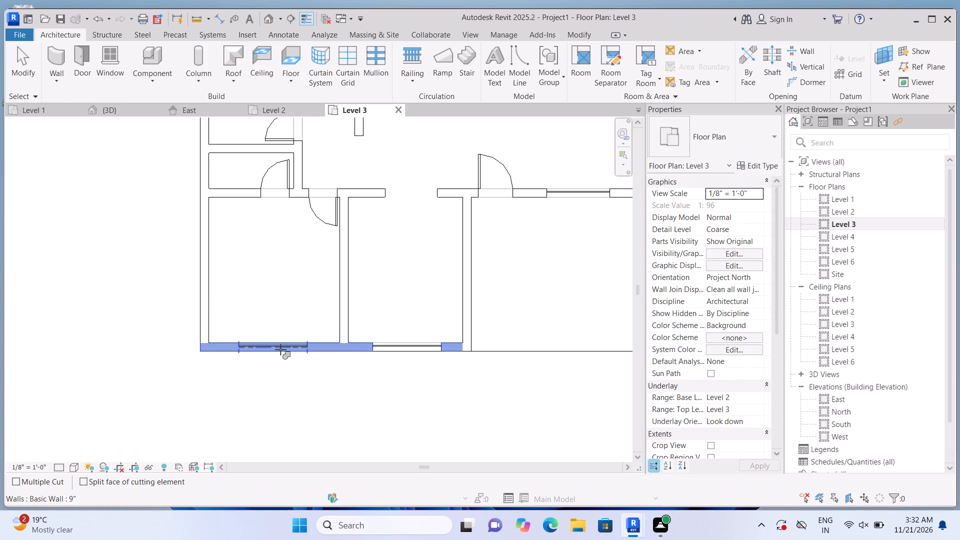
click(280, 349)
Embed a 4'-6" Curtain Wall 1 segment near the north end of the northeast room's east exterior wall, cutting the host wall.
scroll(321, 263, down, 5)
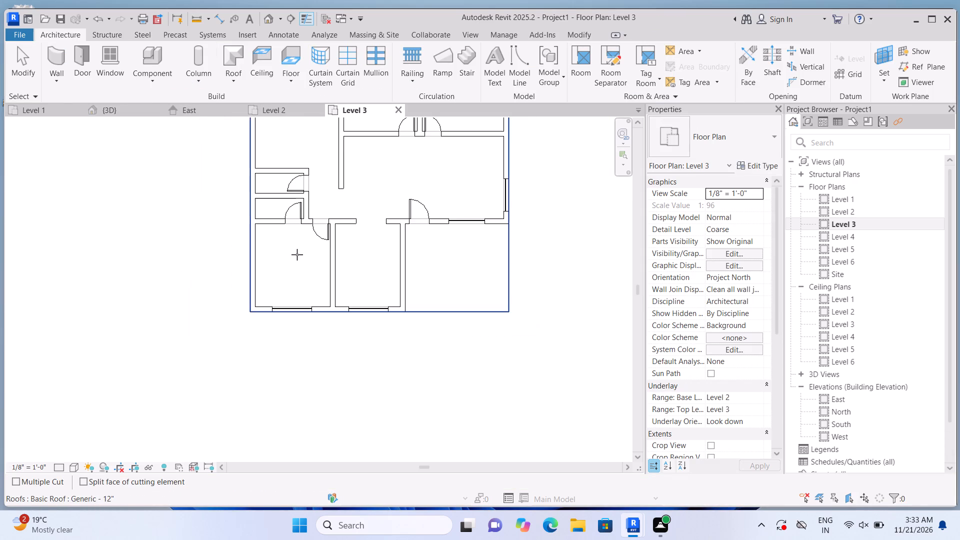
scroll(293, 324, down, 4)
scroll(413, 200, up, 2)
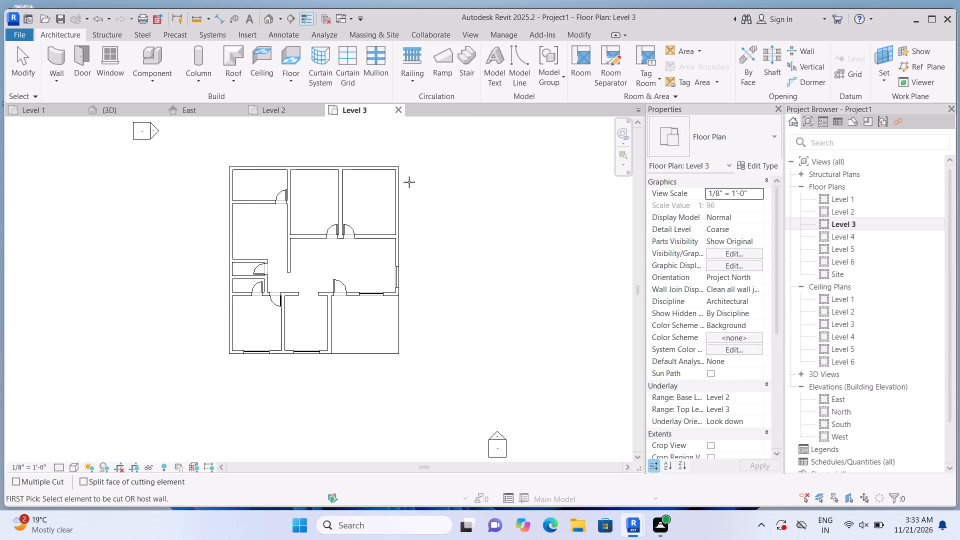
scroll(409, 182, up, 5)
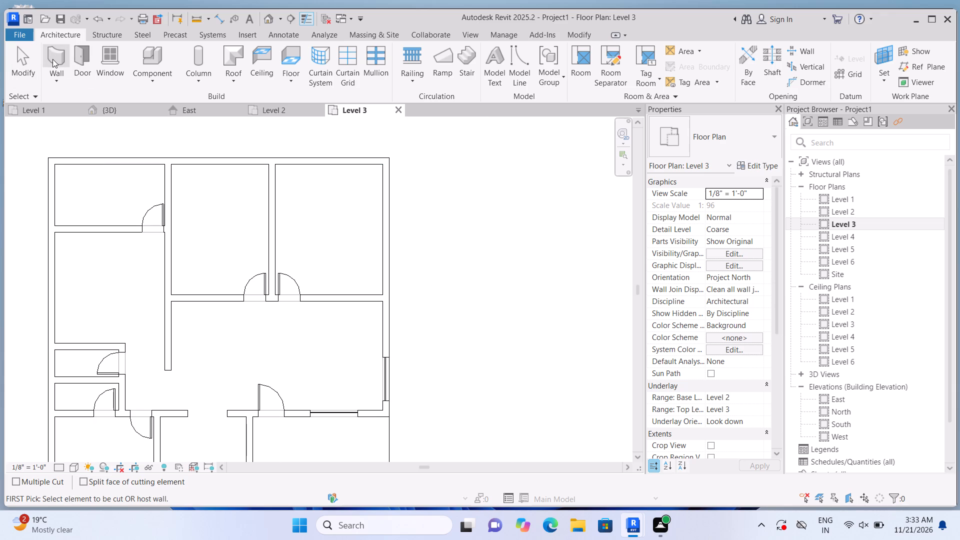
click(52, 59)
scroll(385, 185, up, 4)
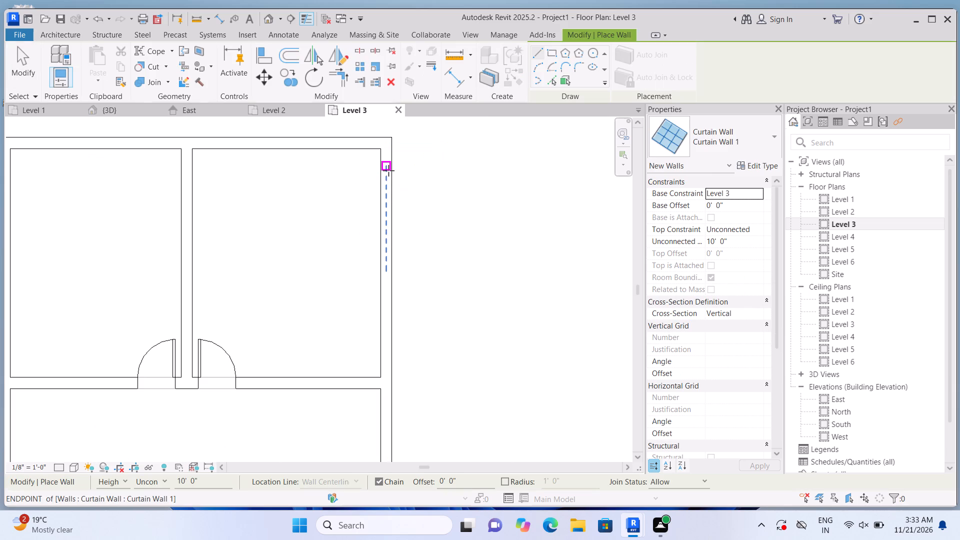
click(389, 157)
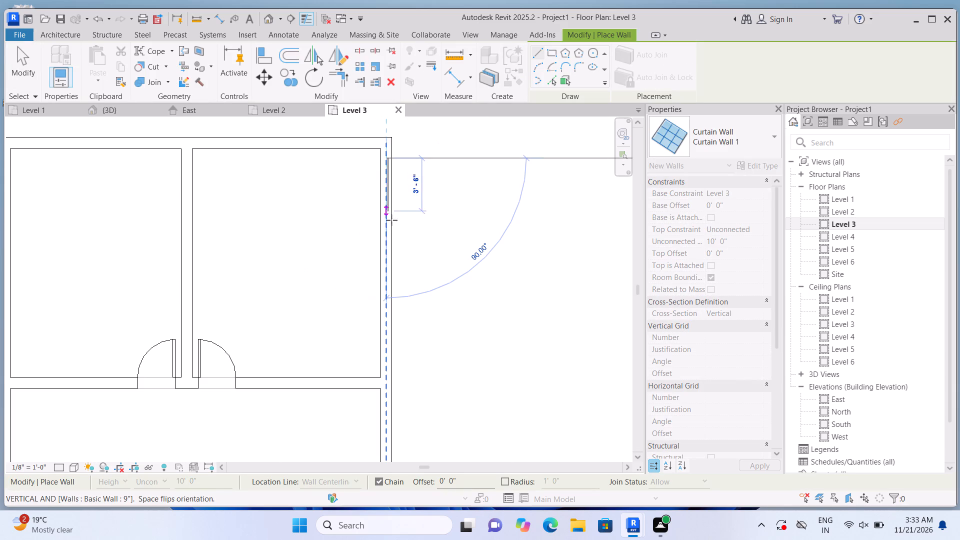
click(391, 228)
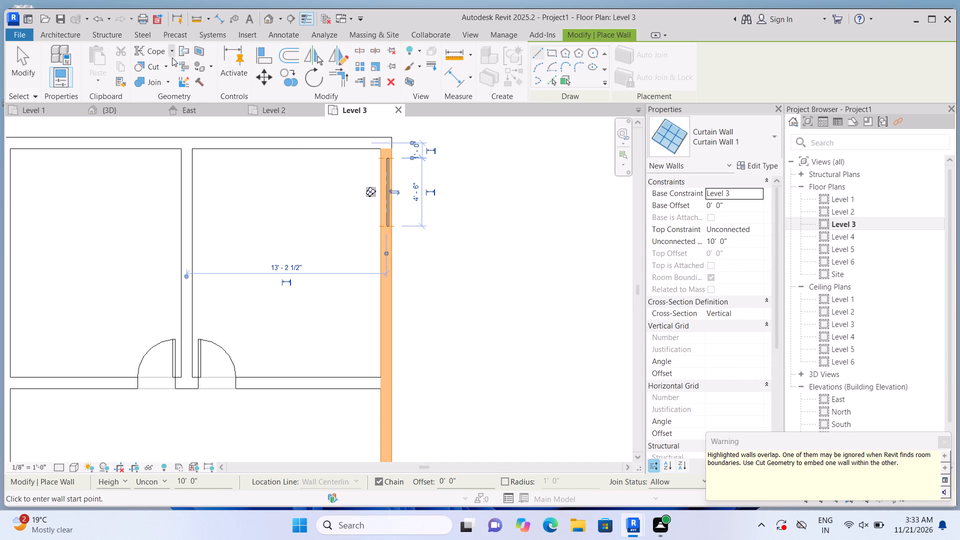
click(163, 65)
click(167, 81)
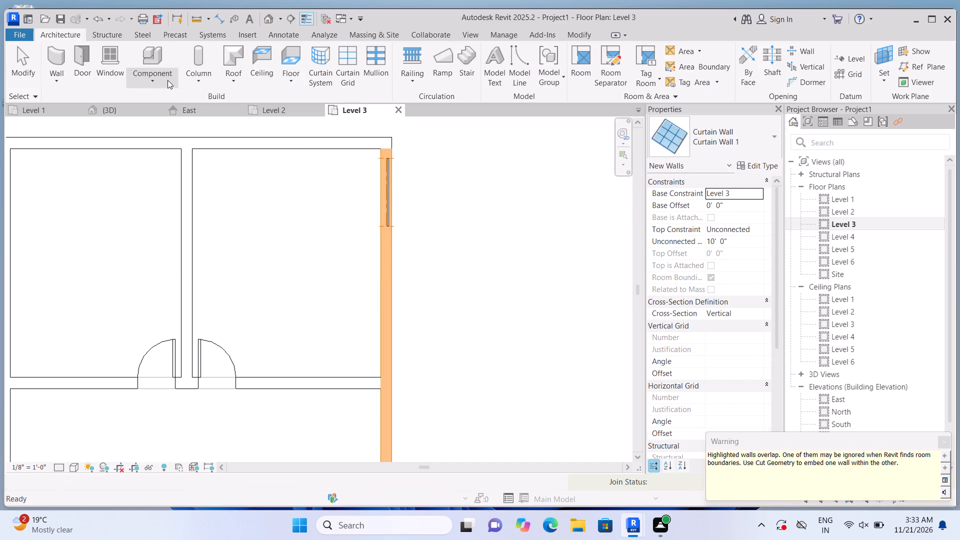
click(386, 253)
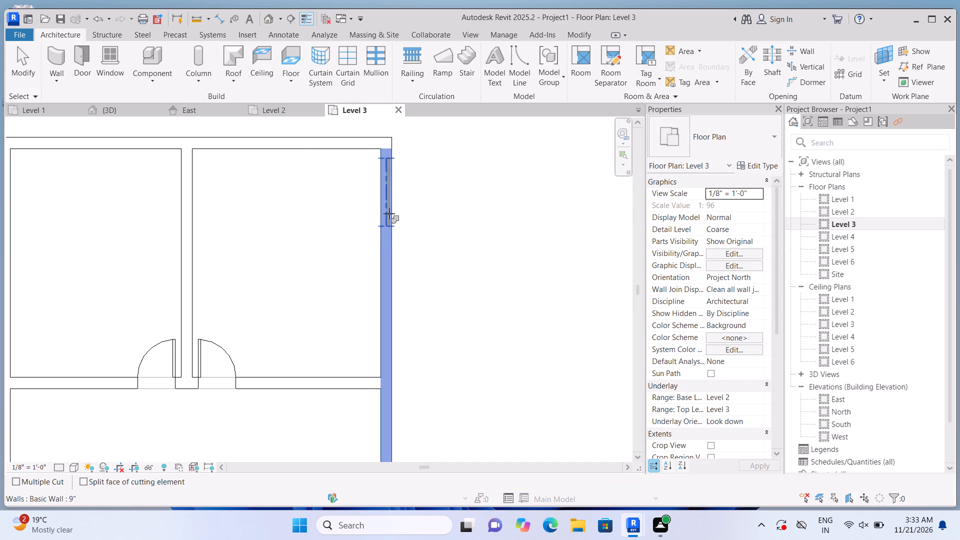
click(386, 203)
Embed a 5'-6" Curtain Wall 1 segment in the northeast room's north wall, 1'-6" from the east wall, cutting the host wall.
click(47, 58)
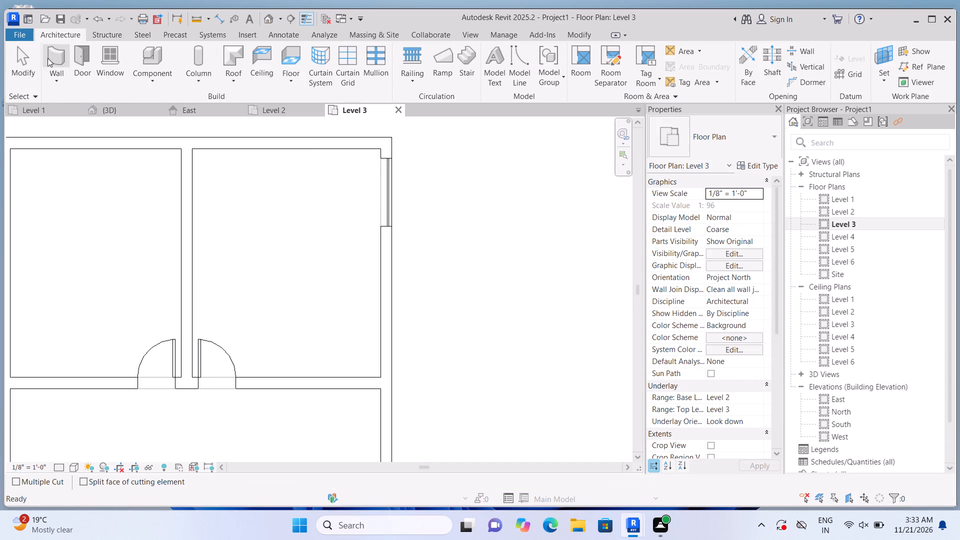
click(361, 144)
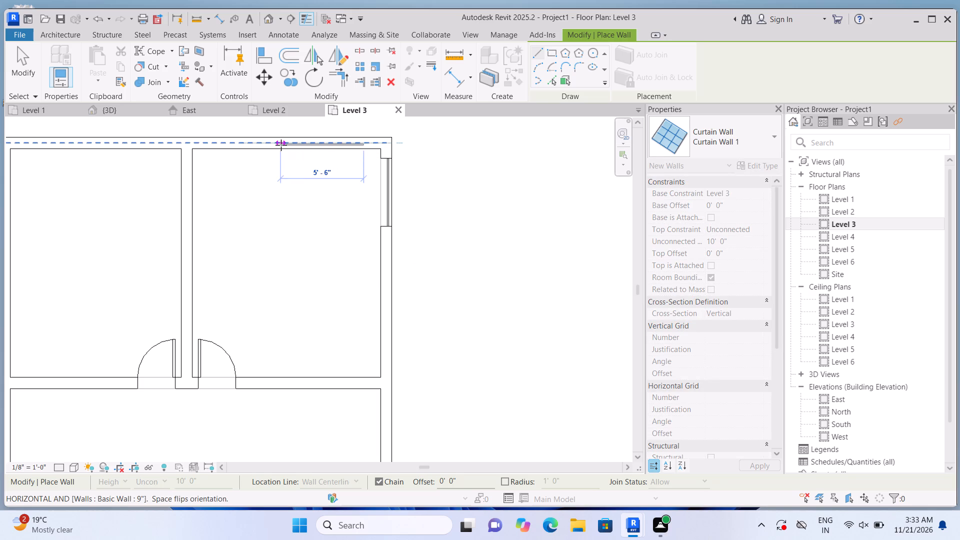
click(281, 145)
click(165, 64)
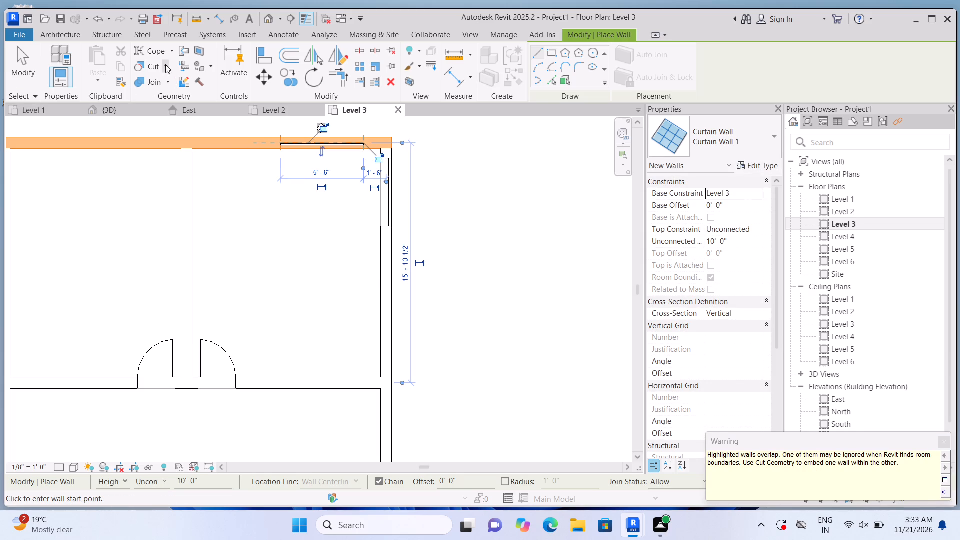
click(169, 78)
click(229, 144)
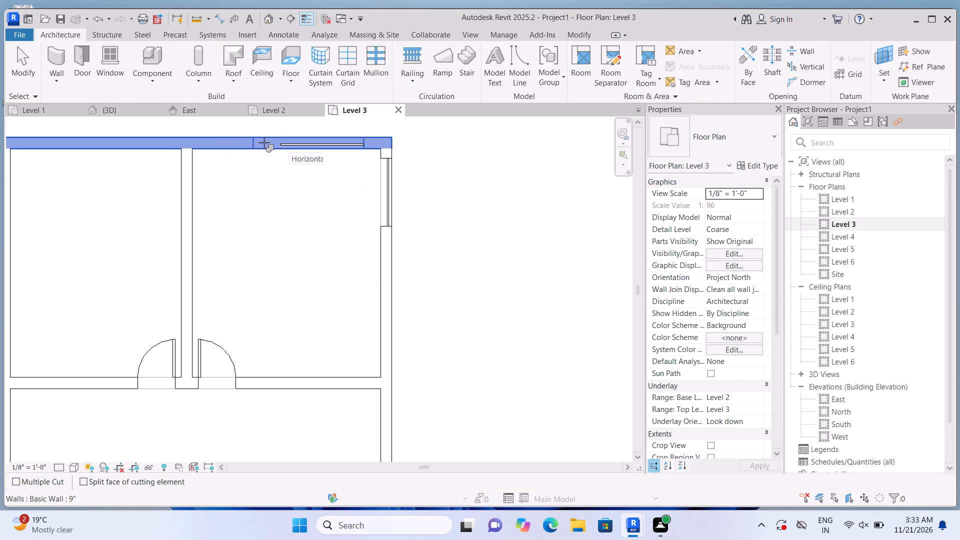
drag(301, 140, 347, 141)
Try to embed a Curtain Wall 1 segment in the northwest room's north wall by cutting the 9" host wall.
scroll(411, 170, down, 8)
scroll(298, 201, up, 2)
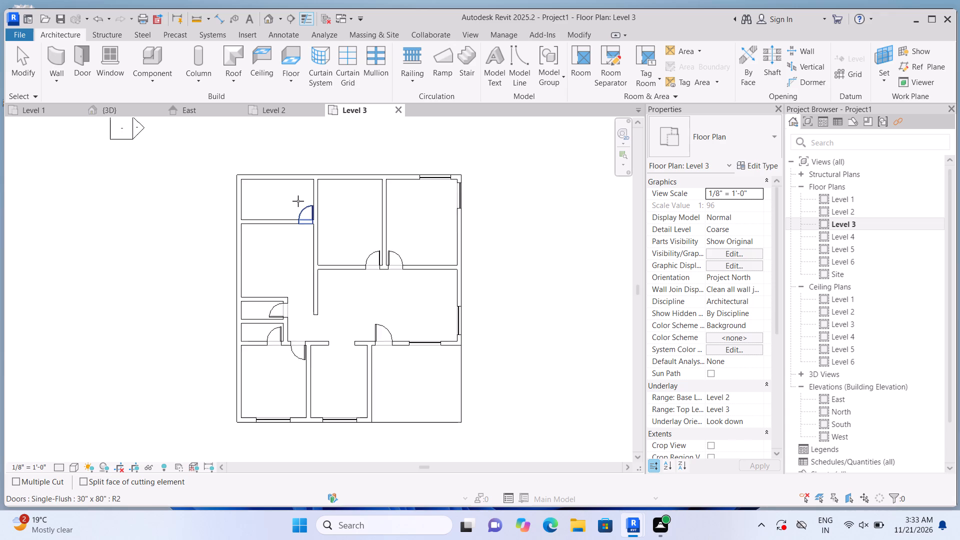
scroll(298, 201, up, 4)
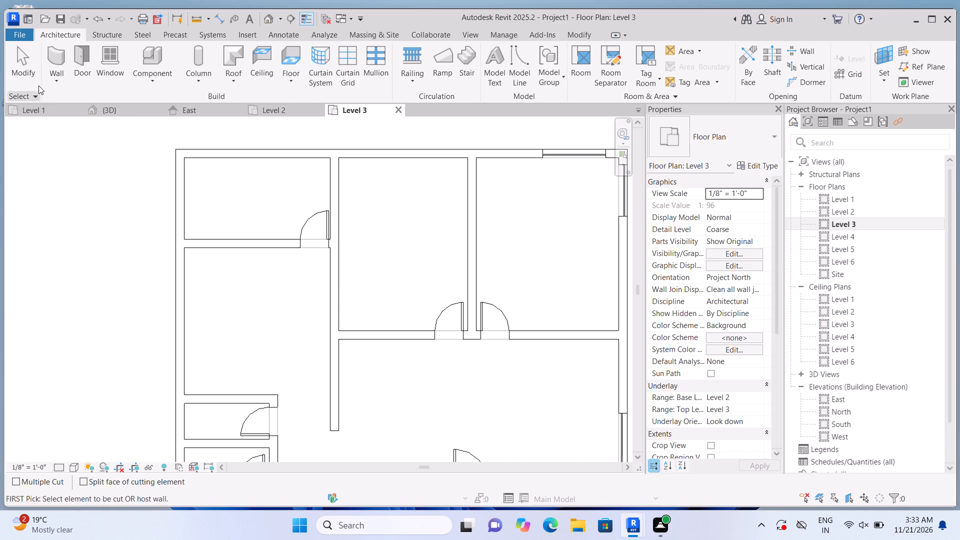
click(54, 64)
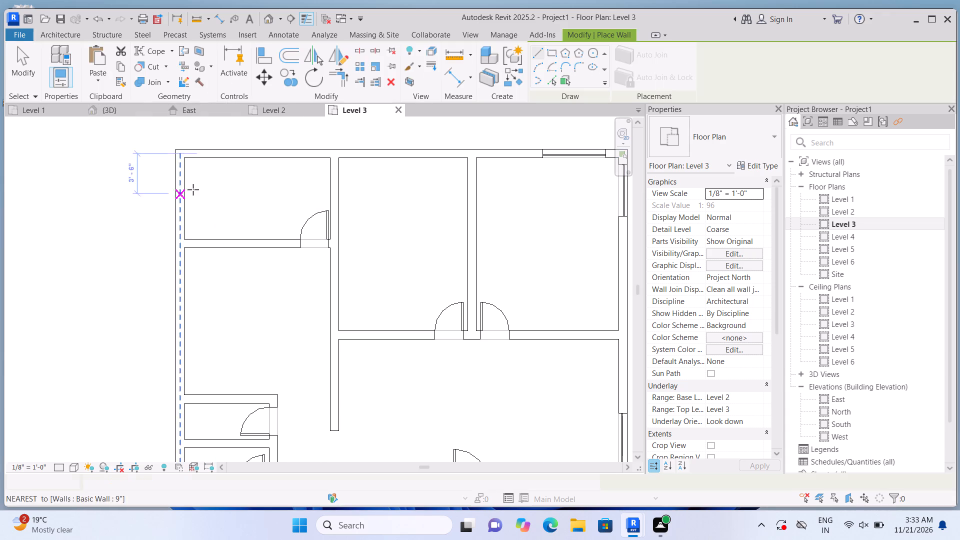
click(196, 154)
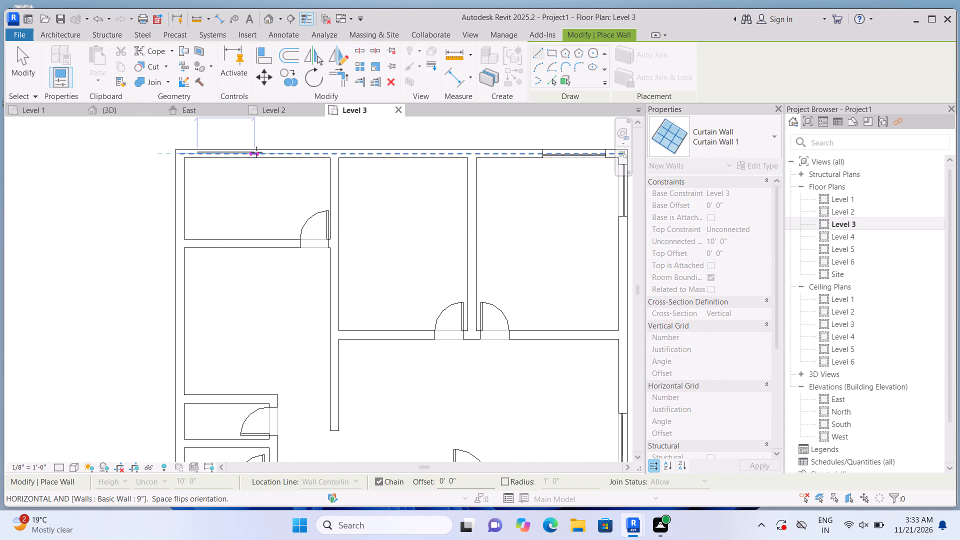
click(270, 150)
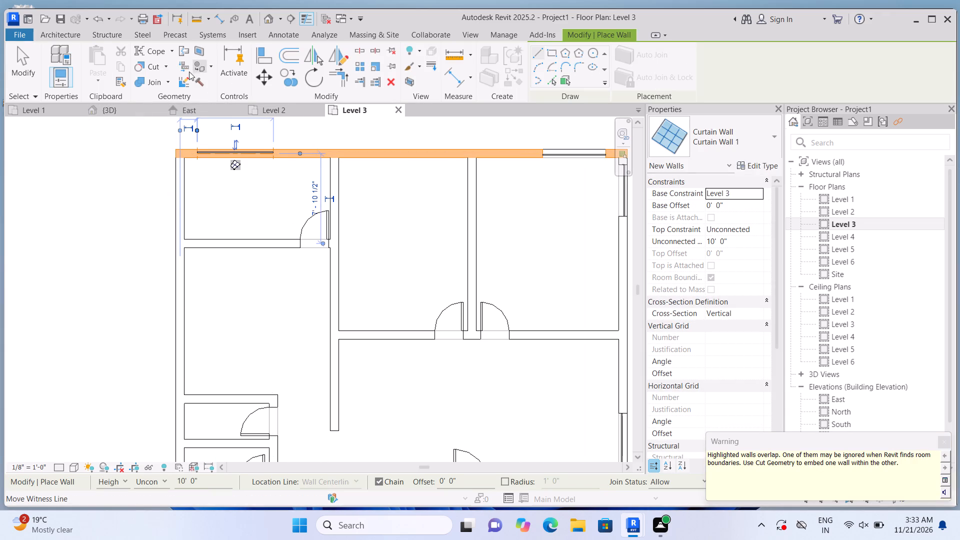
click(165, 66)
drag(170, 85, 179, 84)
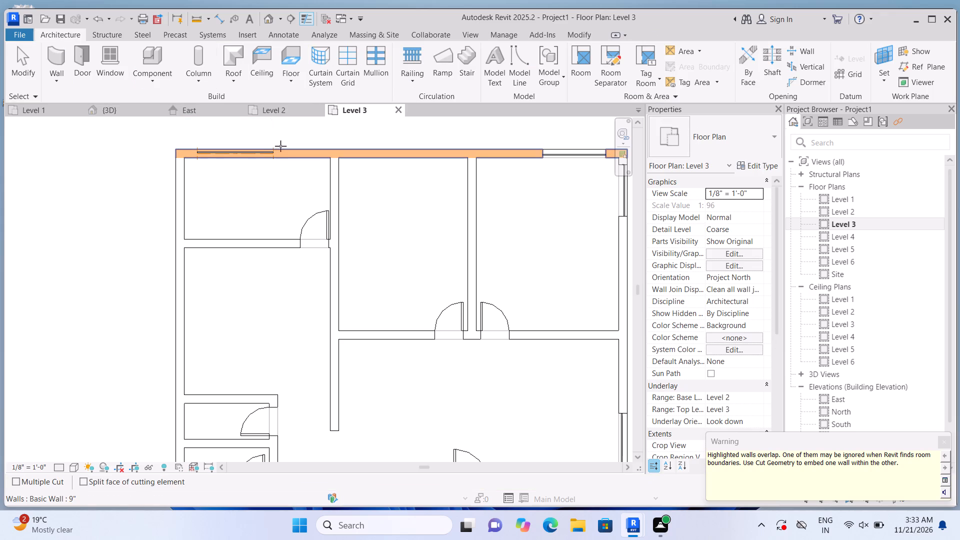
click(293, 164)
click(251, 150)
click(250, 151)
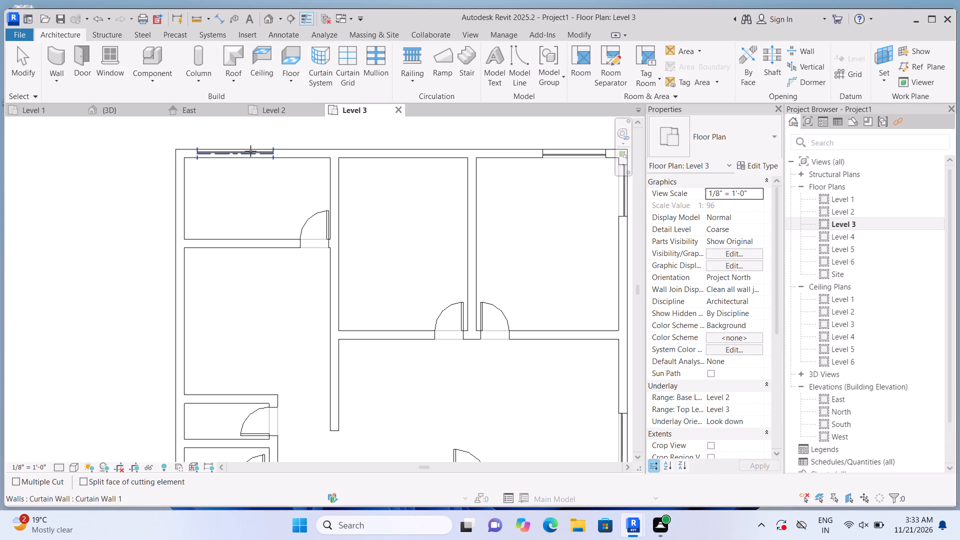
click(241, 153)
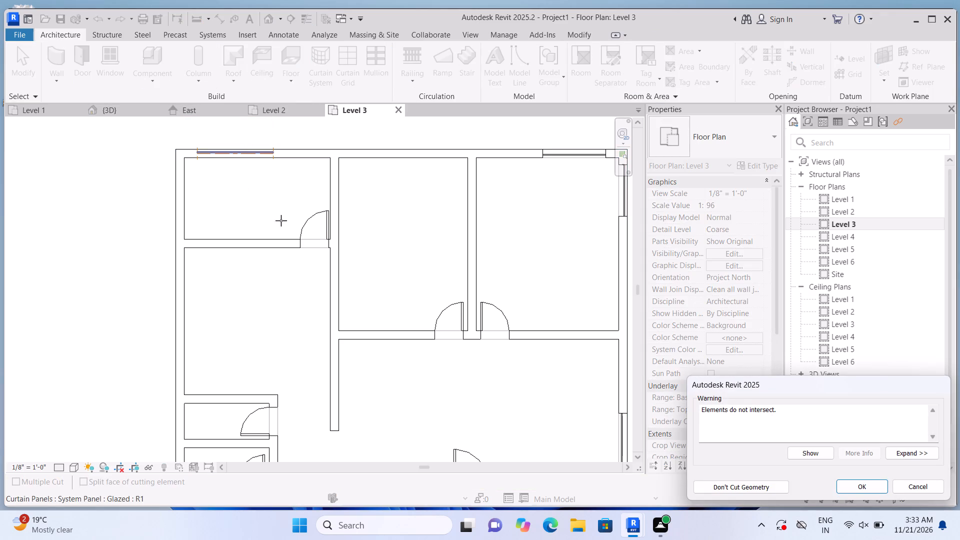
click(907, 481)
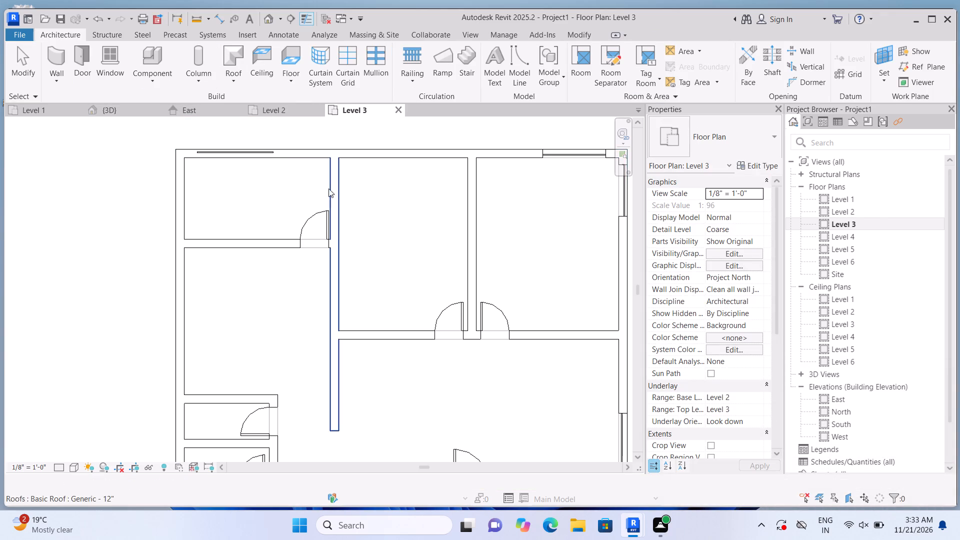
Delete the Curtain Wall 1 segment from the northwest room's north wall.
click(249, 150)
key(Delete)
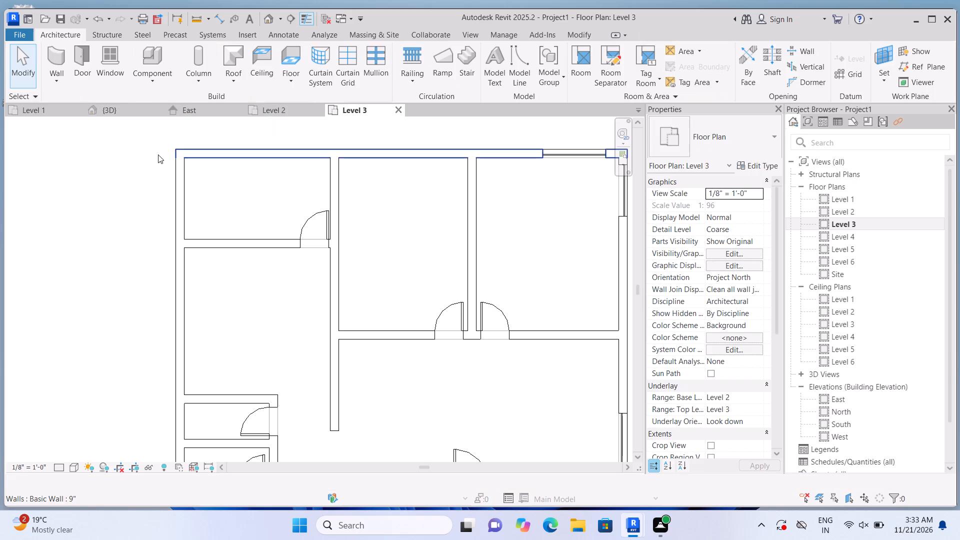
Embed a Curtain Wall 1 segment toward the west end of the northwest room's north wall, cutting the 9" host wall.
click(42, 55)
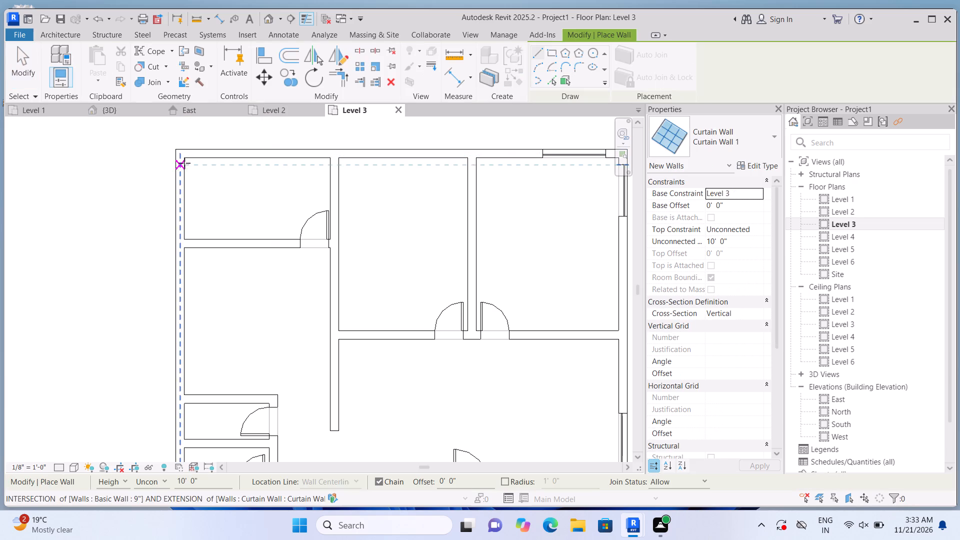
click(193, 158)
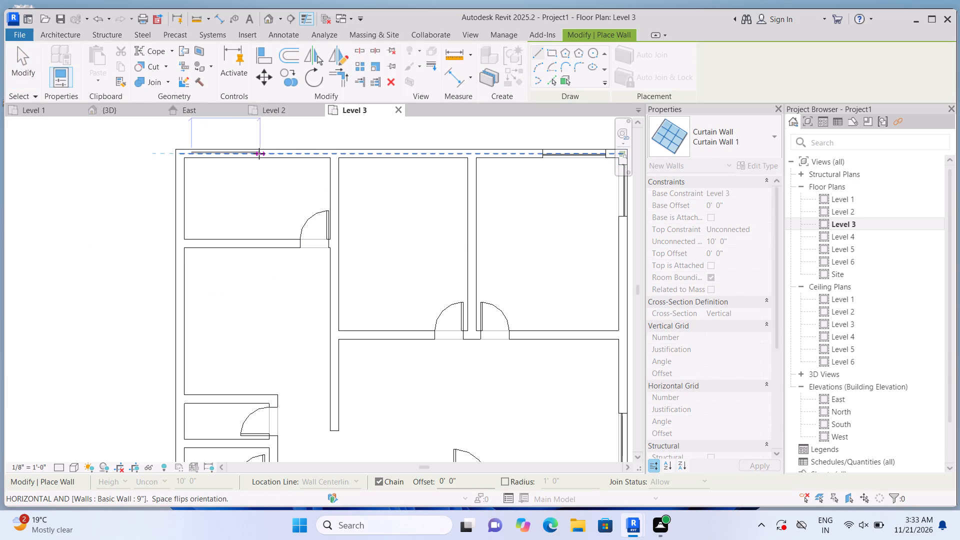
click(272, 155)
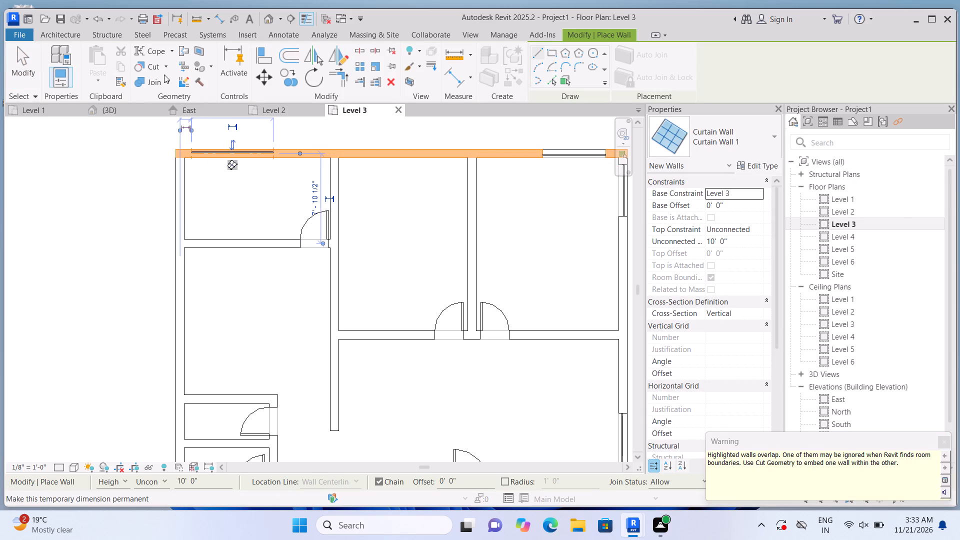
click(164, 61)
click(166, 80)
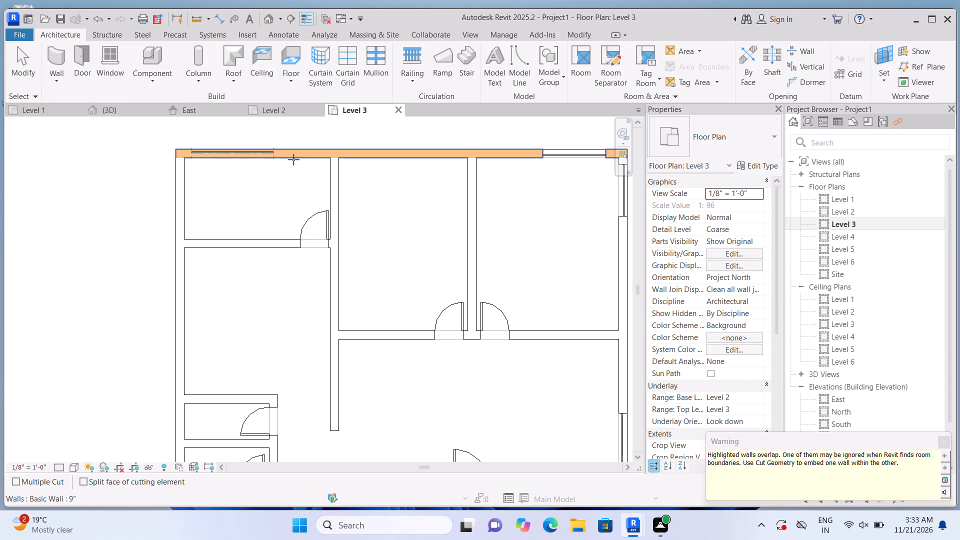
click(293, 160)
click(223, 153)
Embed a 7'-6" Curtain Wall 1 segment in the west exterior wall, 1'-7 1/2" south of the northwest room's partition, cutting the host wall.
scroll(240, 138, down, 2)
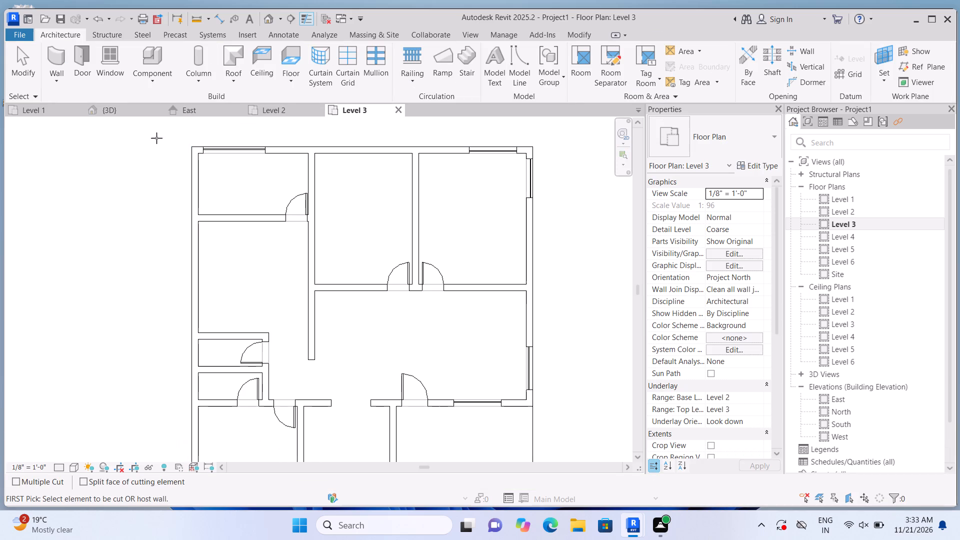
click(57, 56)
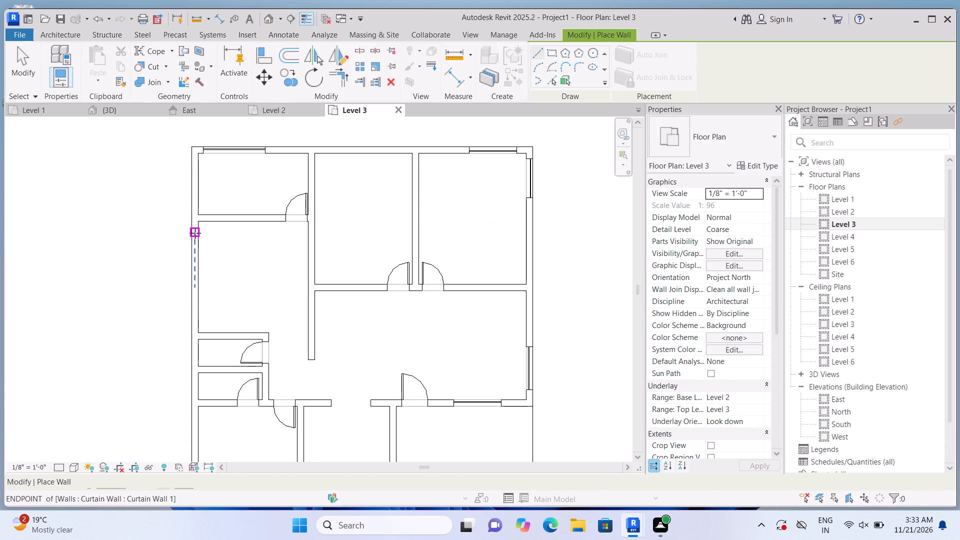
click(194, 229)
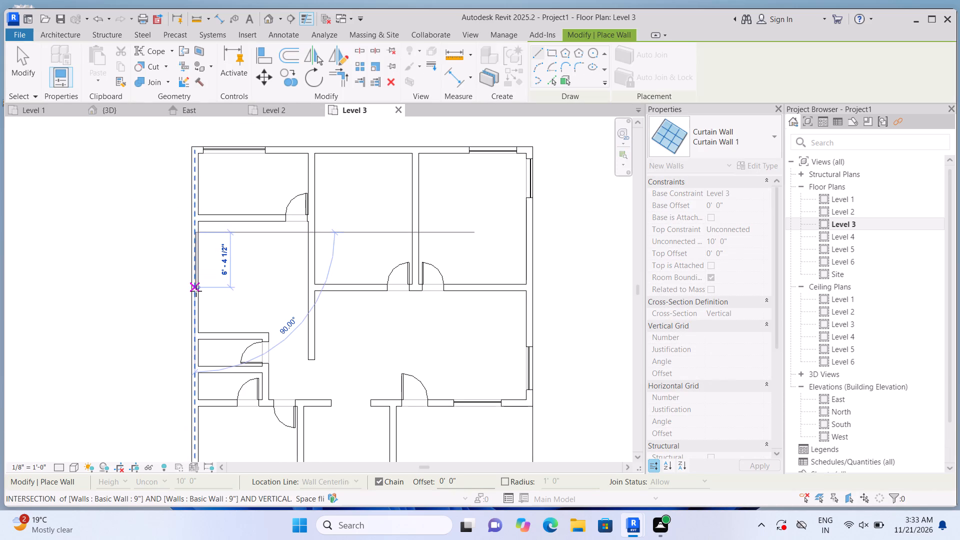
click(197, 296)
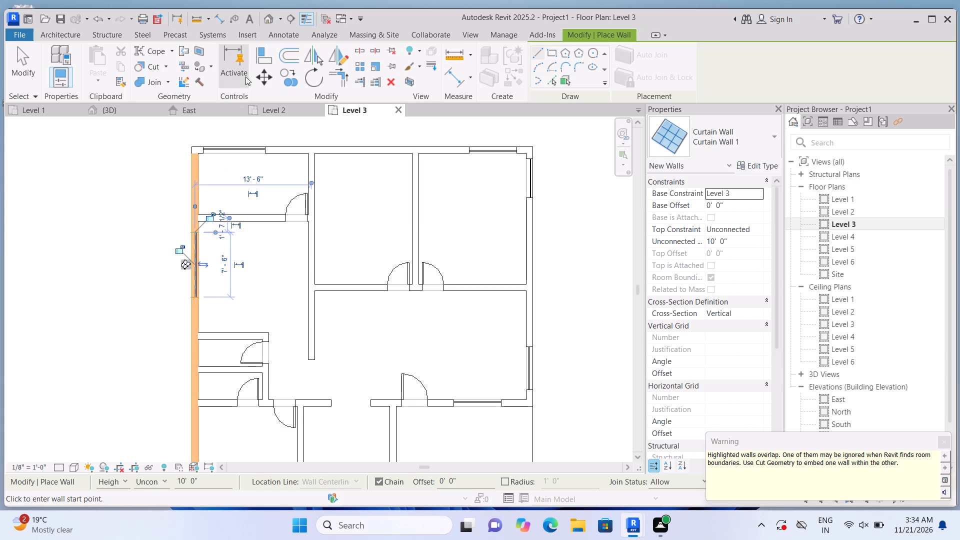
click(168, 65)
click(174, 91)
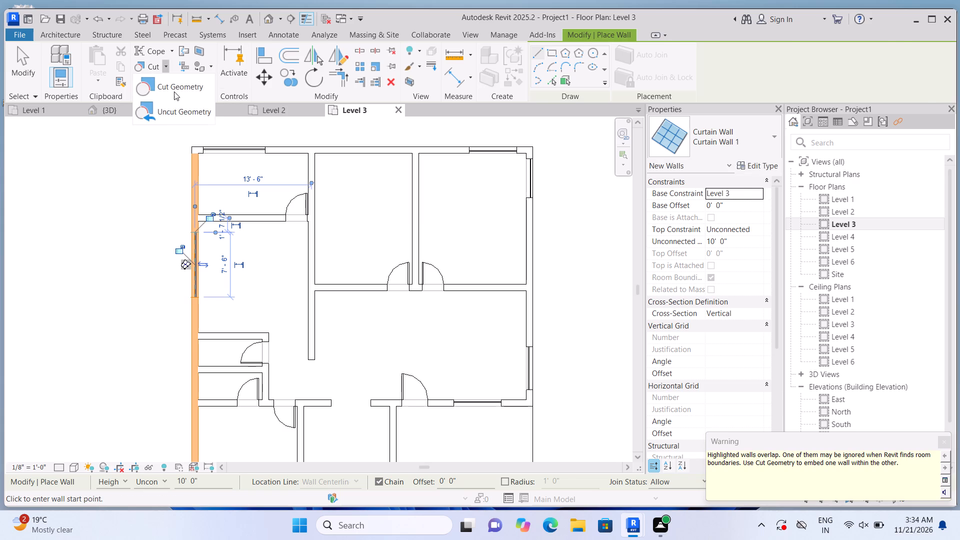
click(197, 193)
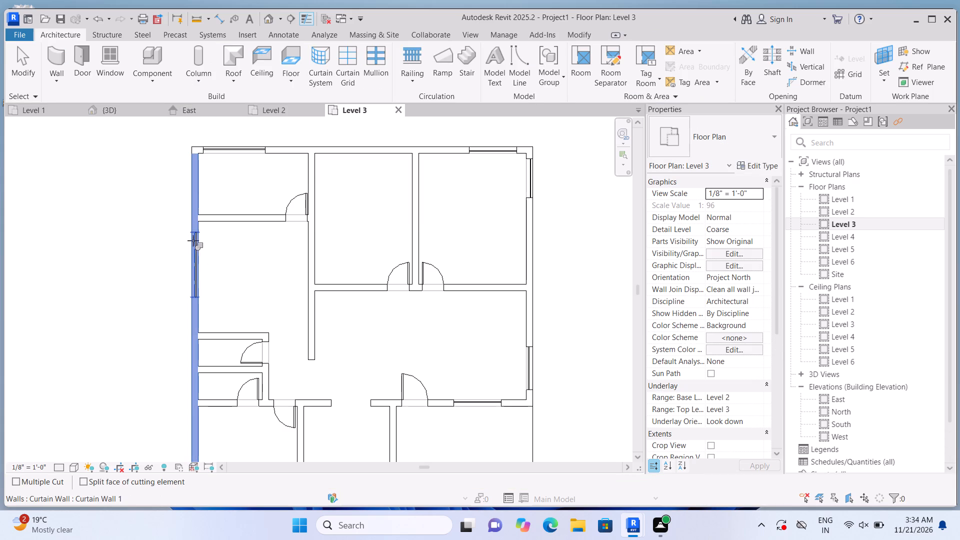
click(198, 255)
Embed an 8'-0" Curtain Wall 1 segment in the southwest room's west exterior wall, starting 1'-6" from the south end, cutting the 9" host wall.
scroll(239, 178, down, 5)
scroll(223, 333, up, 1)
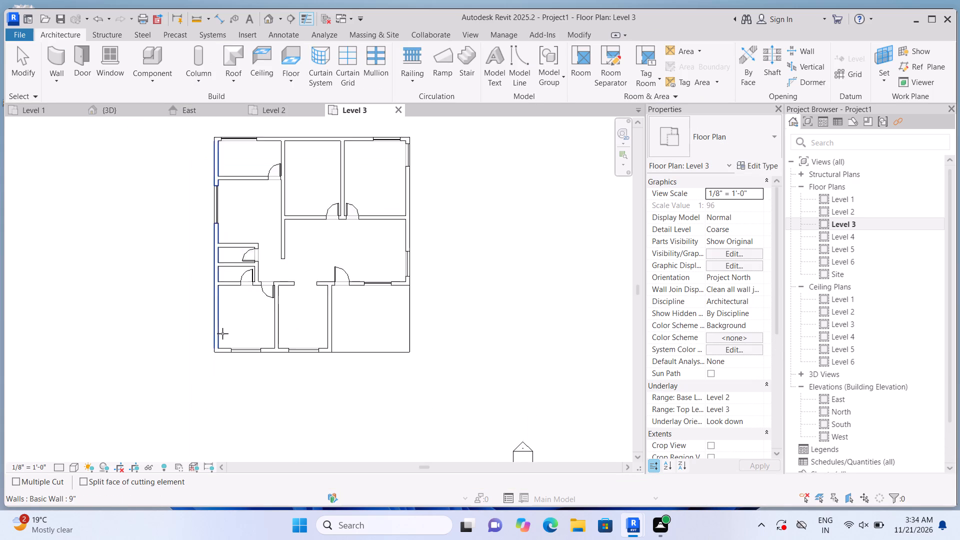
scroll(222, 333, up, 1)
click(66, 56)
scroll(199, 325, up, 2)
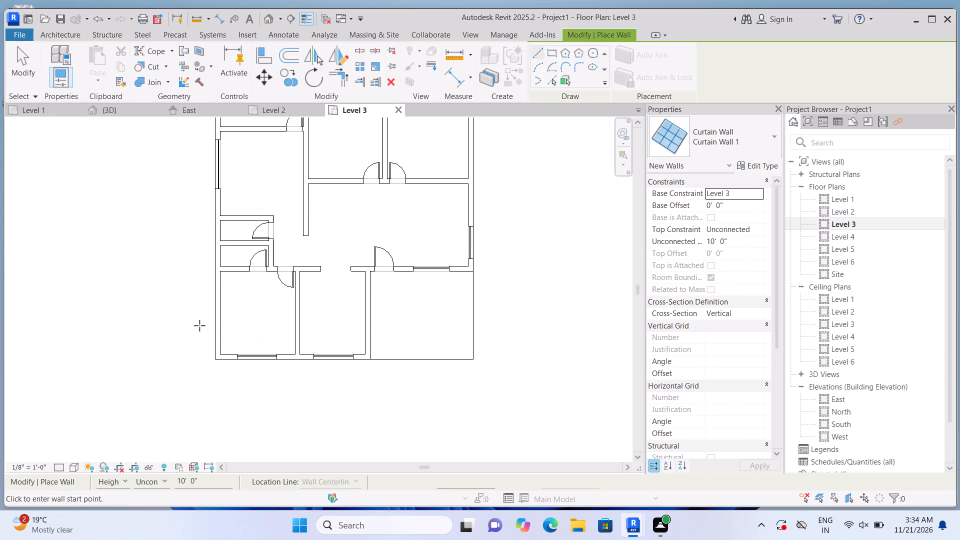
click(218, 351)
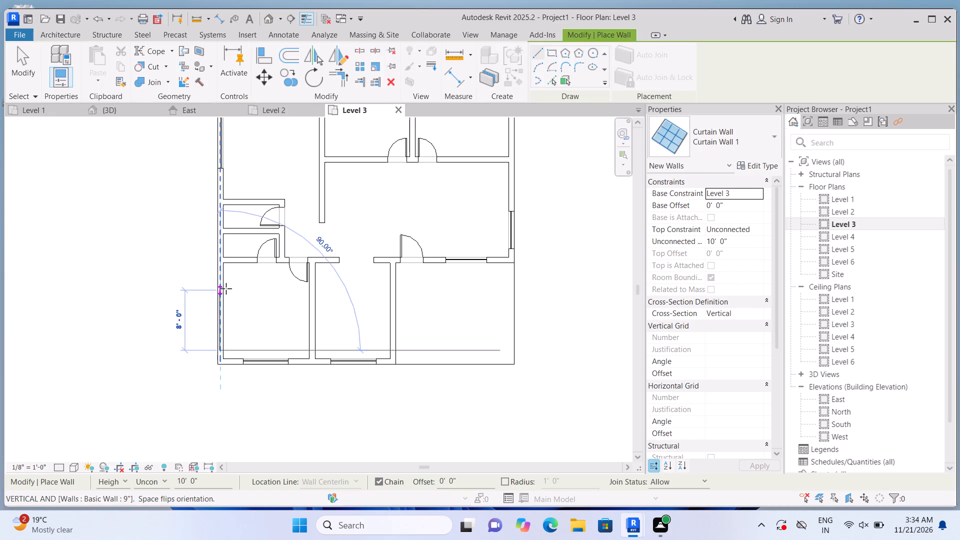
click(223, 290)
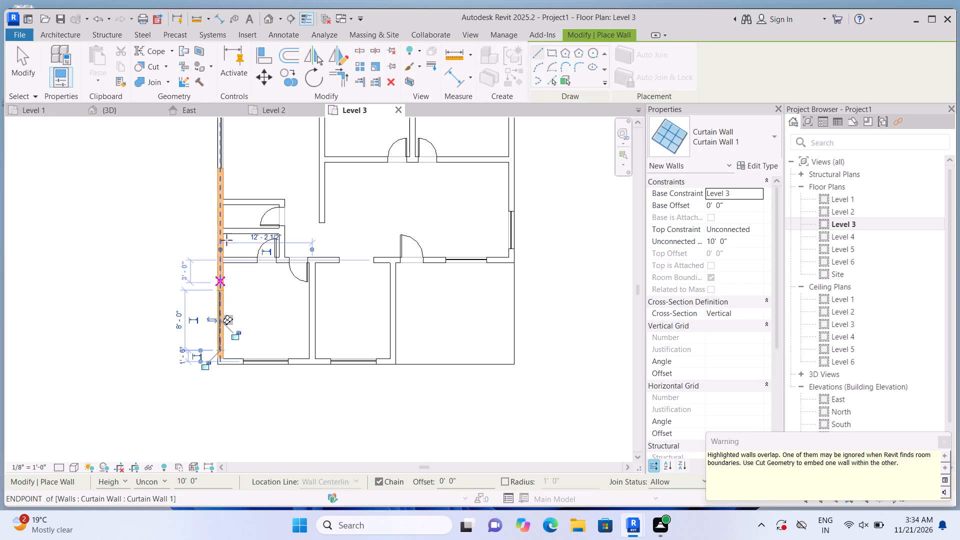
click(168, 65)
click(171, 85)
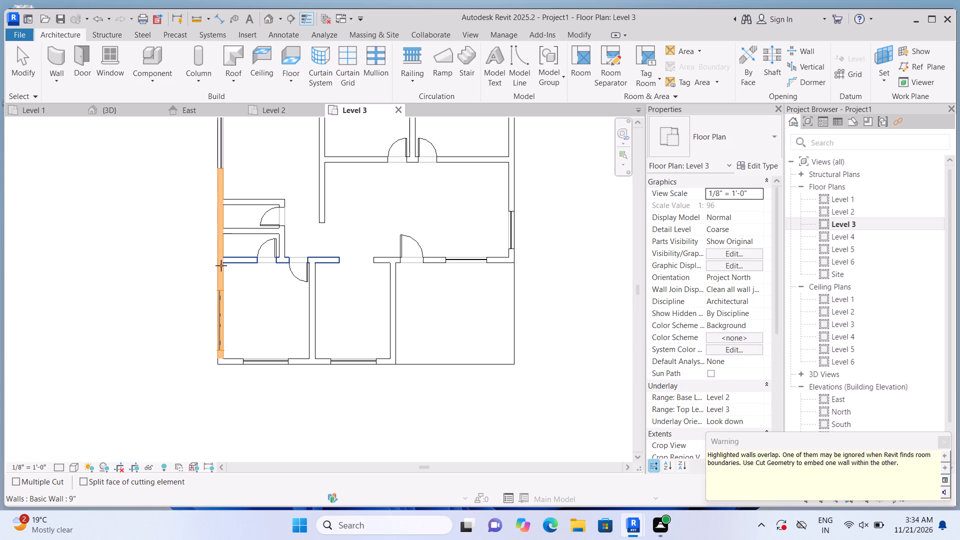
click(213, 276)
click(222, 320)
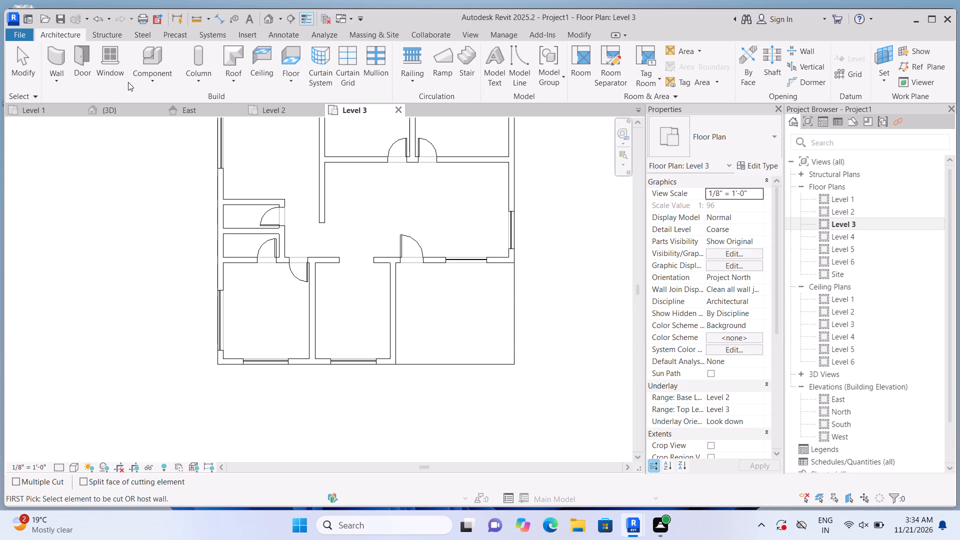
Open the default 3D view of the building.
click(270, 21)
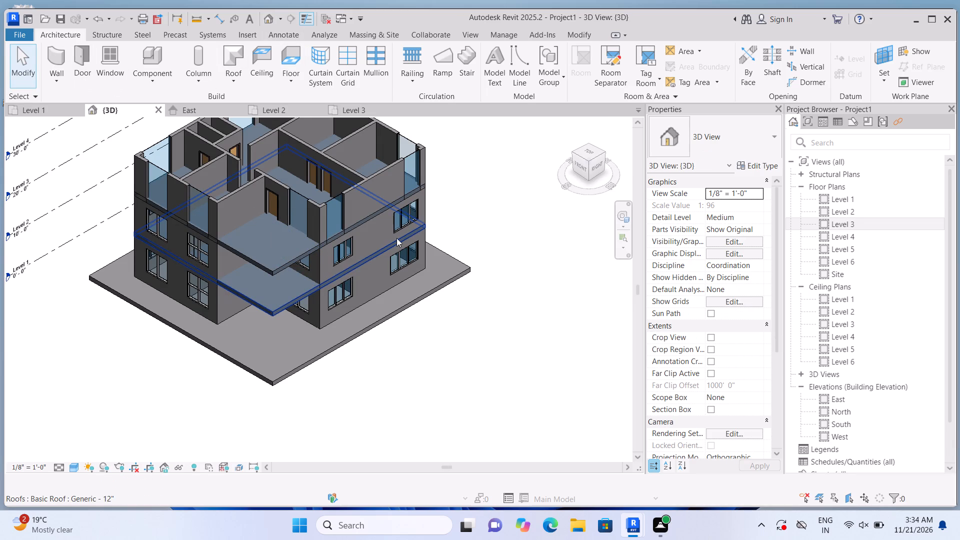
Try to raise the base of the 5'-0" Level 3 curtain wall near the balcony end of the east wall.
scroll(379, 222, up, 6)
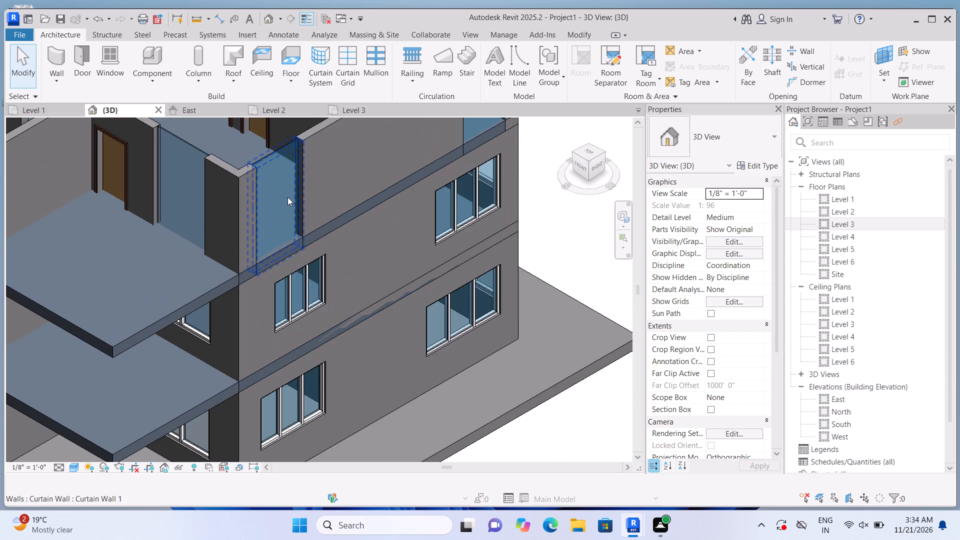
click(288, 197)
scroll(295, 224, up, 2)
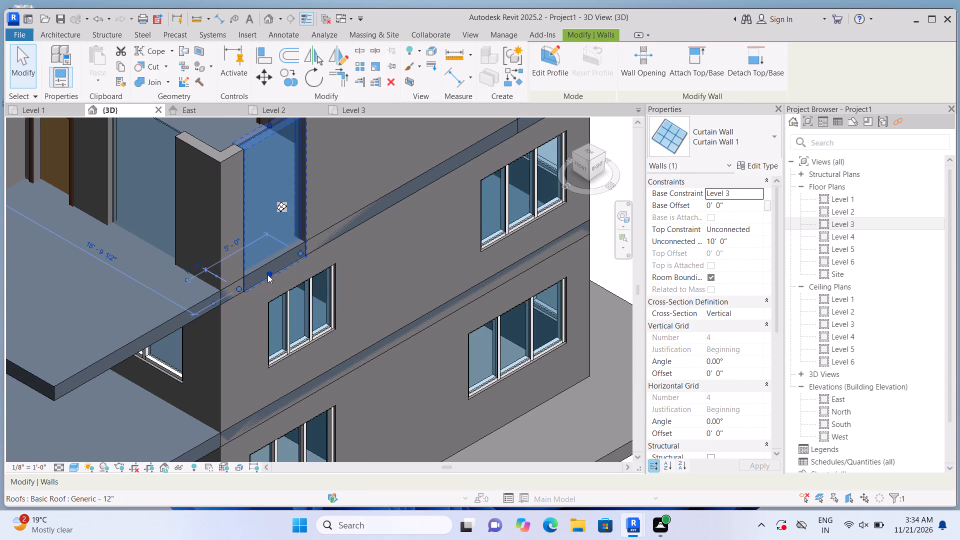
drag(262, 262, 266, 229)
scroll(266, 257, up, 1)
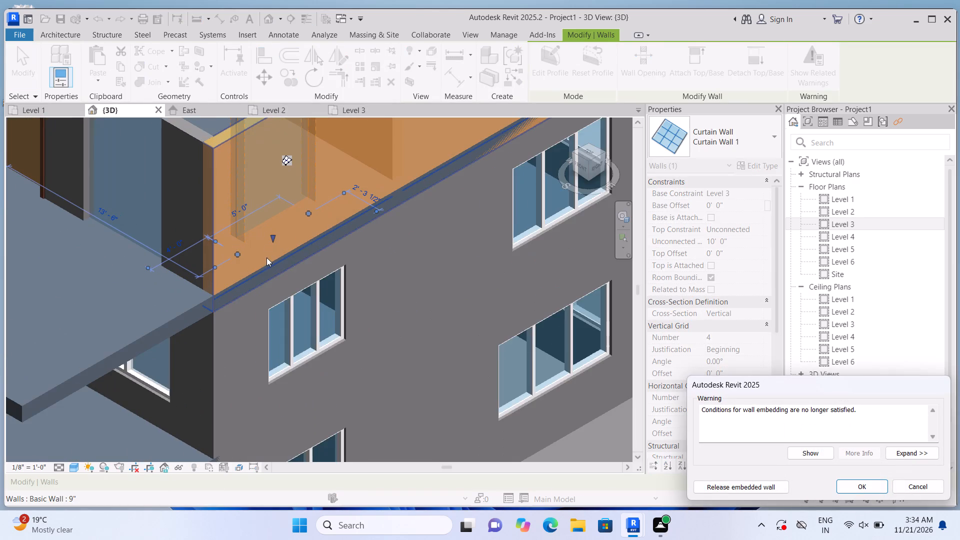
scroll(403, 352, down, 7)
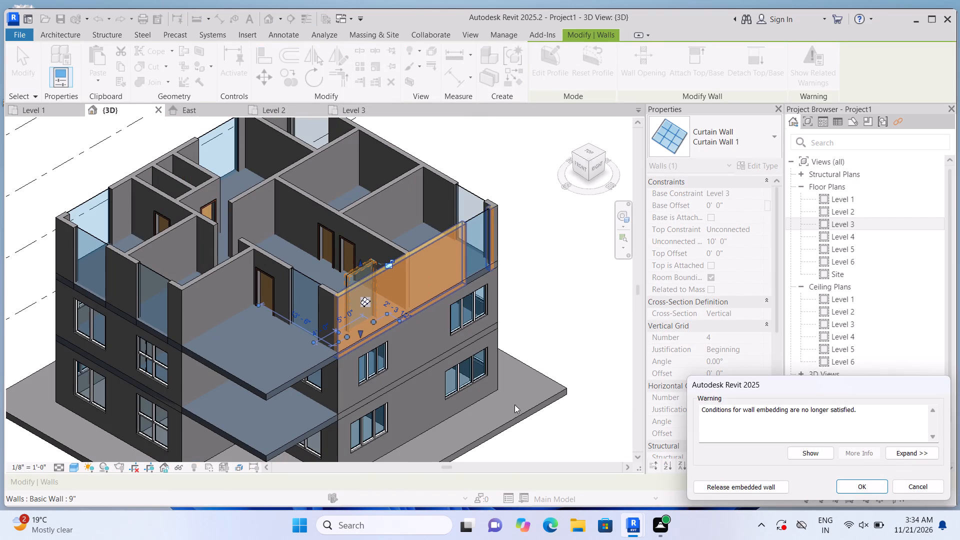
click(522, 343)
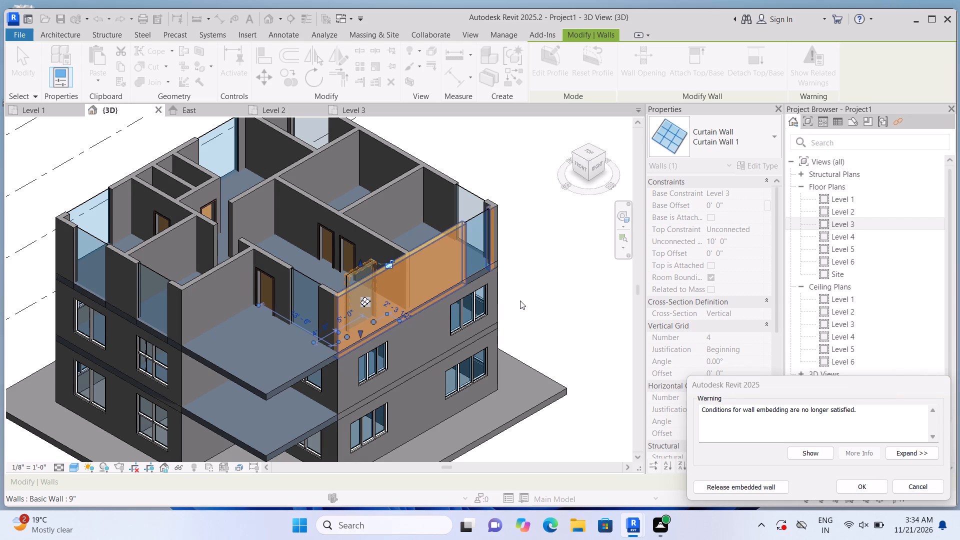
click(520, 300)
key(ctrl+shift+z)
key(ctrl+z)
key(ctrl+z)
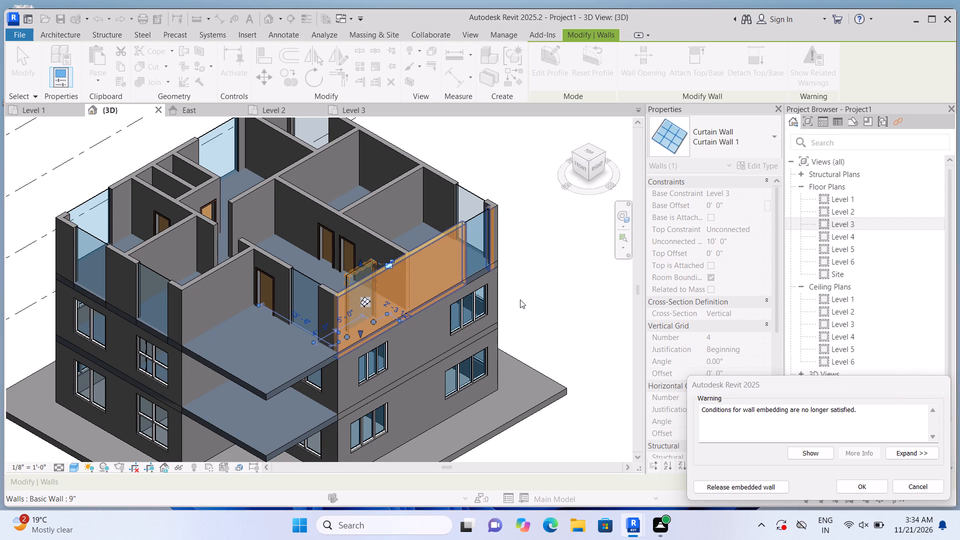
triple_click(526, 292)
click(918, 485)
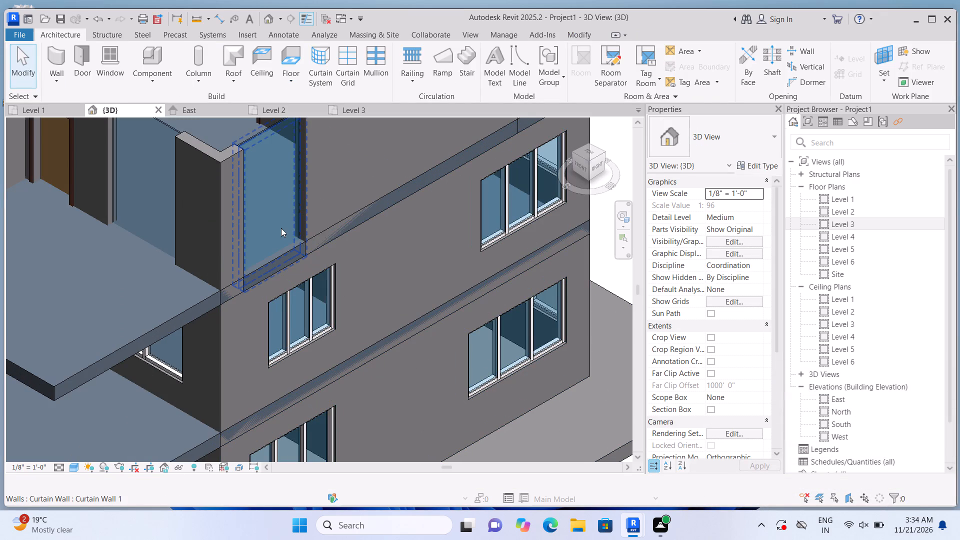
Reshape the 5'-0" east-wall curtain wall beside the balcony into a window, with base offset about 3'-4" and height about 4'-11".
click(281, 228)
scroll(359, 348, down, 4)
scroll(300, 228, up, 2)
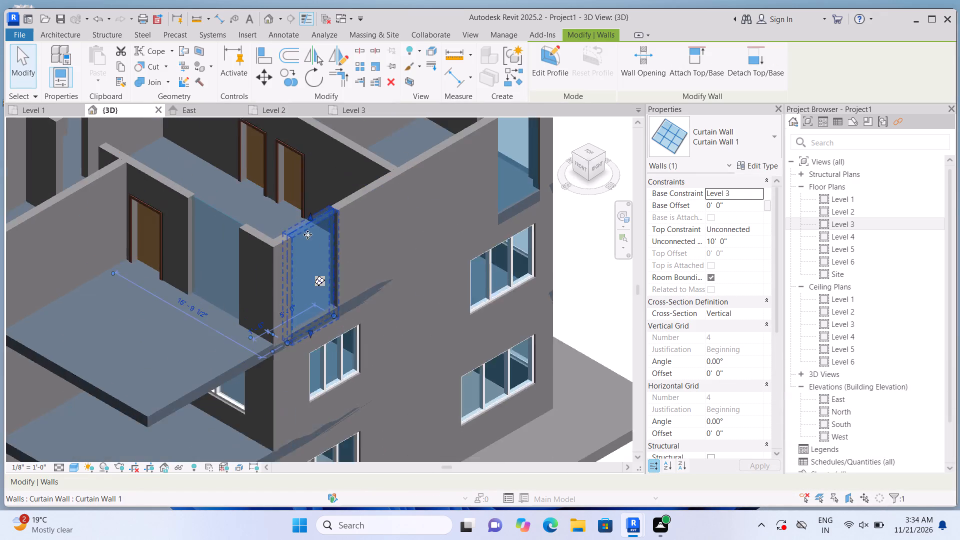
scroll(307, 234, up, 7)
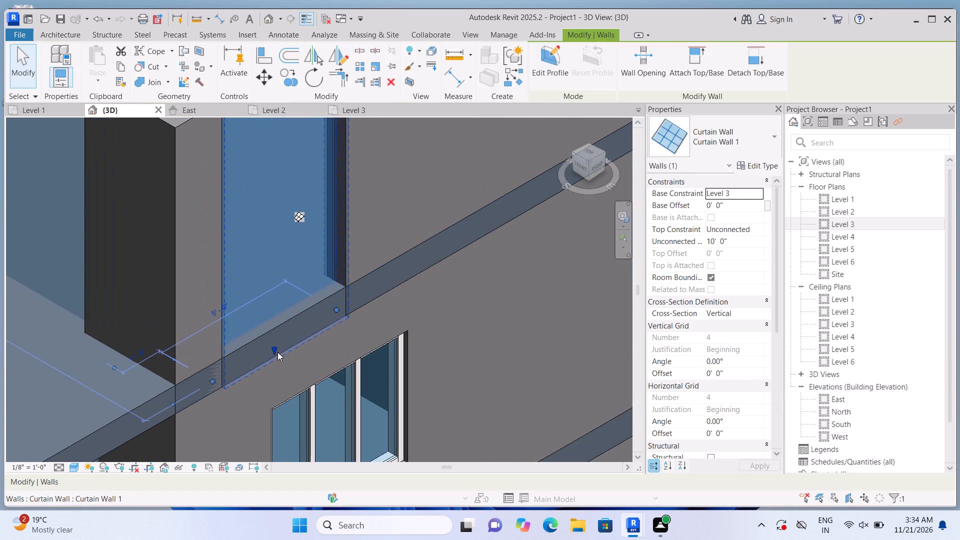
drag(273, 346, 286, 253)
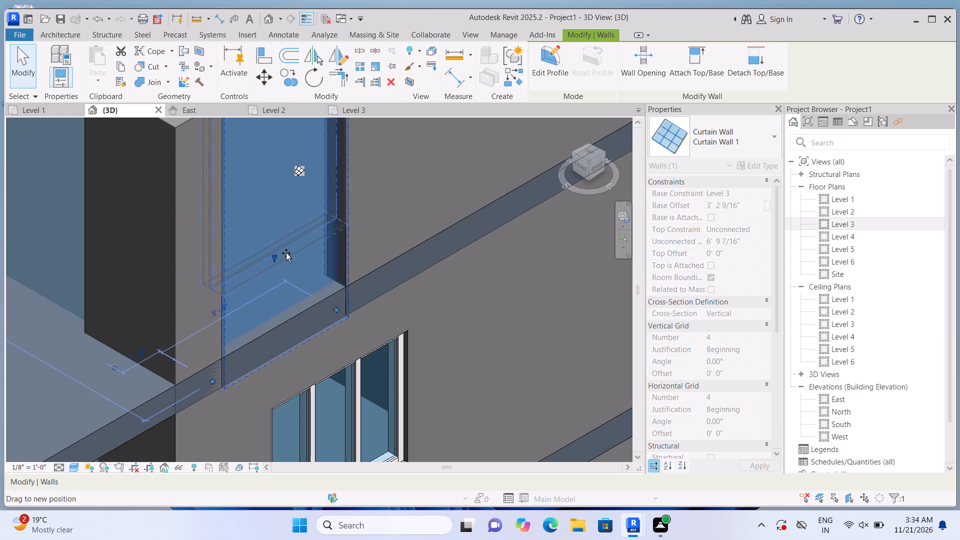
drag(286, 253, 286, 250)
scroll(293, 300, down, 4)
scroll(288, 202, up, 1)
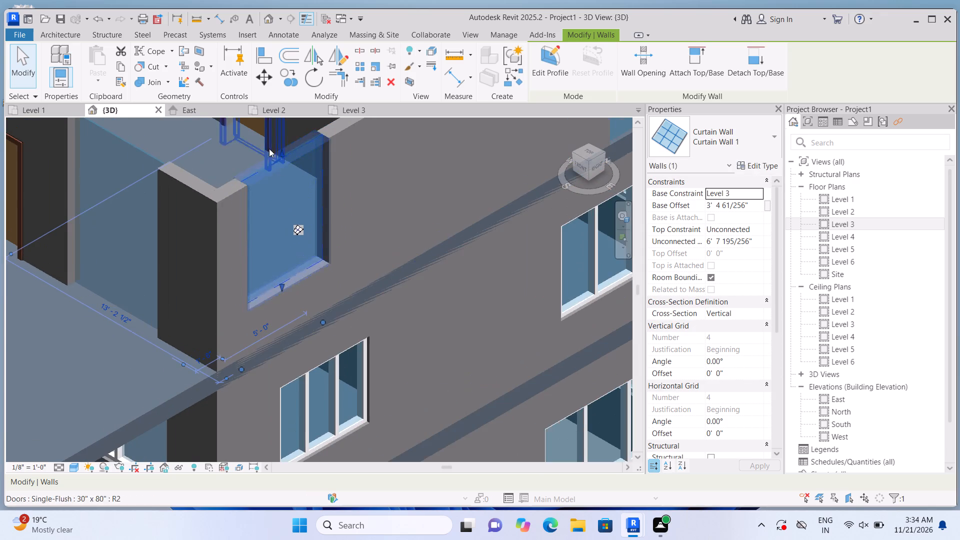
scroll(270, 150, up, 3)
drag(285, 152, 296, 206)
scroll(313, 251, down, 1)
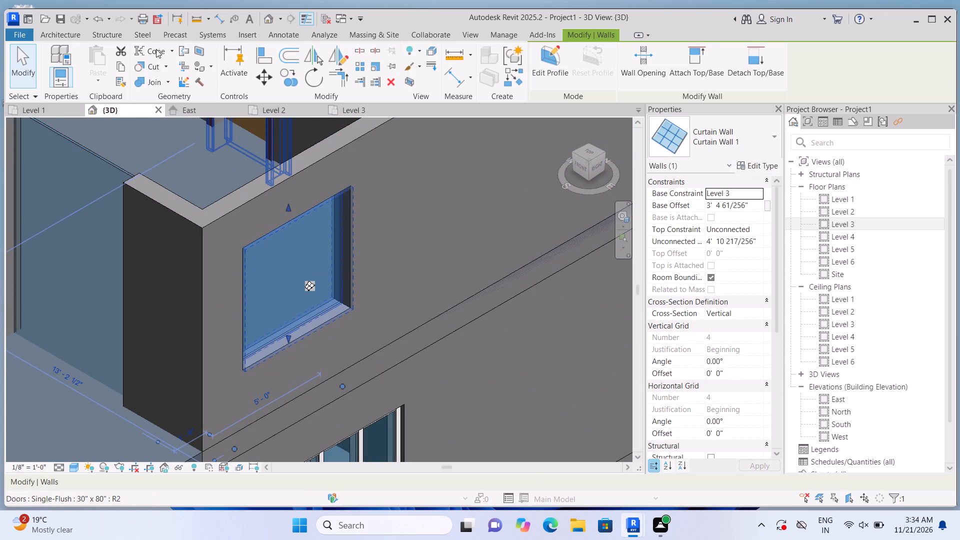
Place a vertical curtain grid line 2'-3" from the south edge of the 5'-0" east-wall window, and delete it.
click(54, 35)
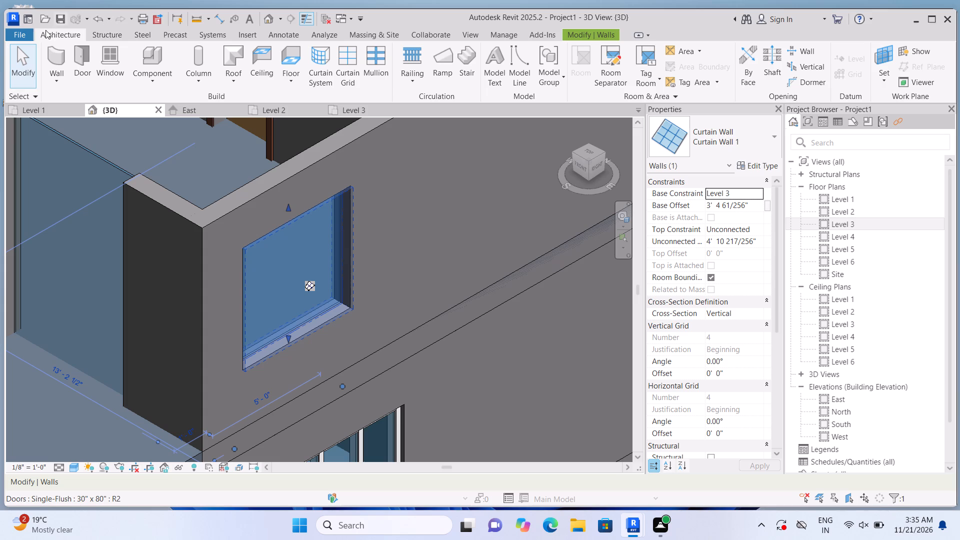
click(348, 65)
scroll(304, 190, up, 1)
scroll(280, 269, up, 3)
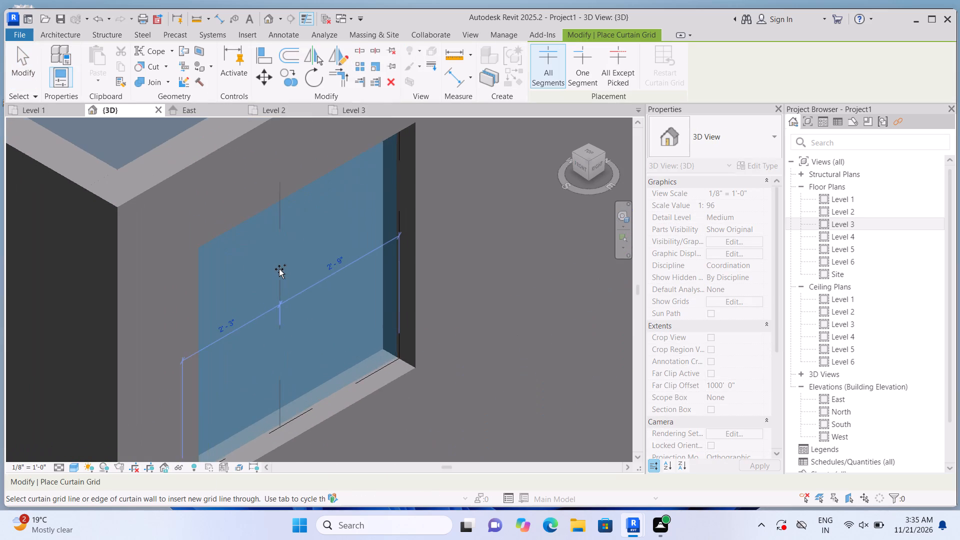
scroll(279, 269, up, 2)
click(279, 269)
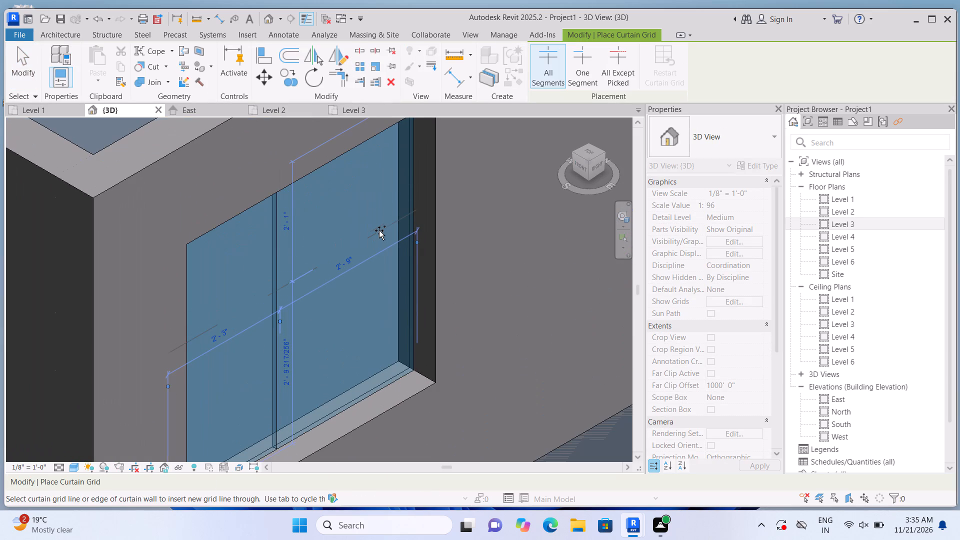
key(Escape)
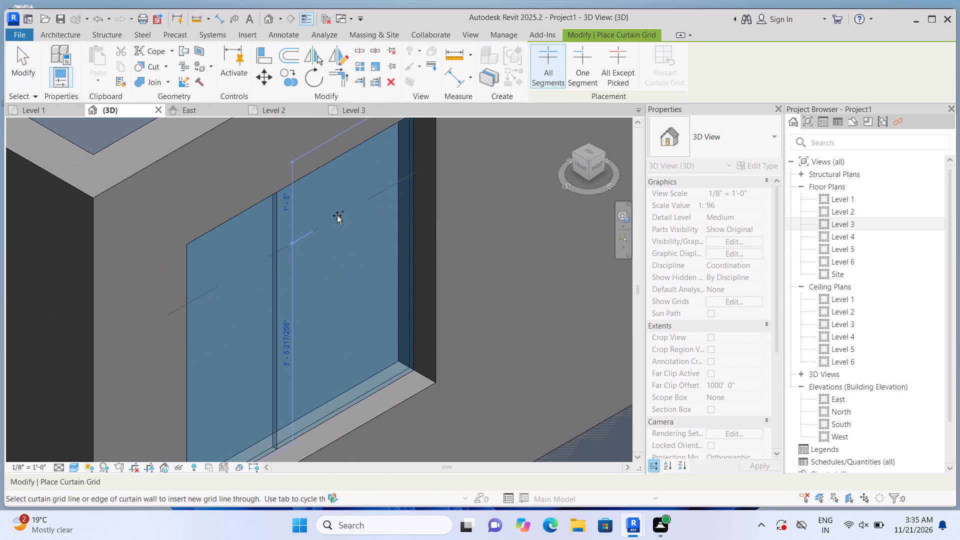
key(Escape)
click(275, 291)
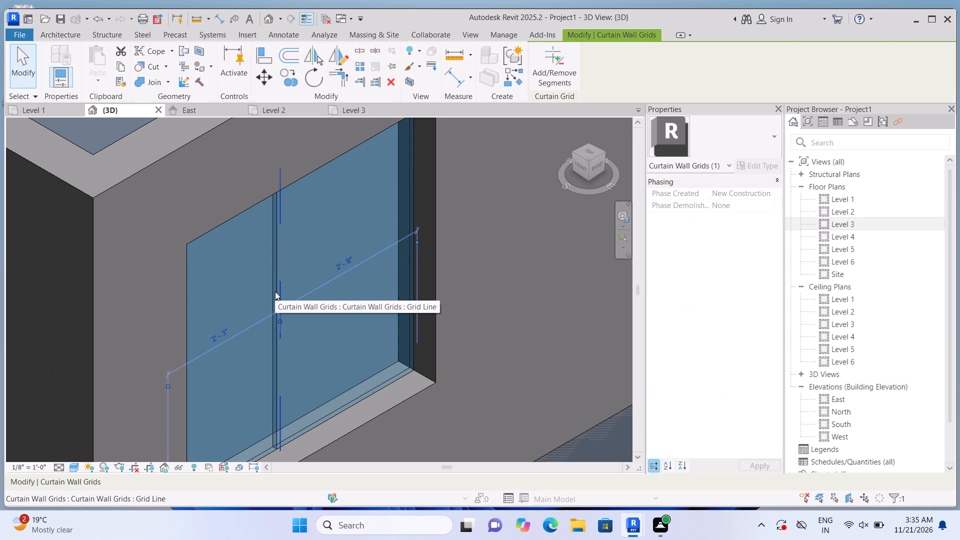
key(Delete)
Divide the 5'-0" east-wall window into thirds with two vertical curtain grid lines spaced 1'-8" apart.
click(355, 79)
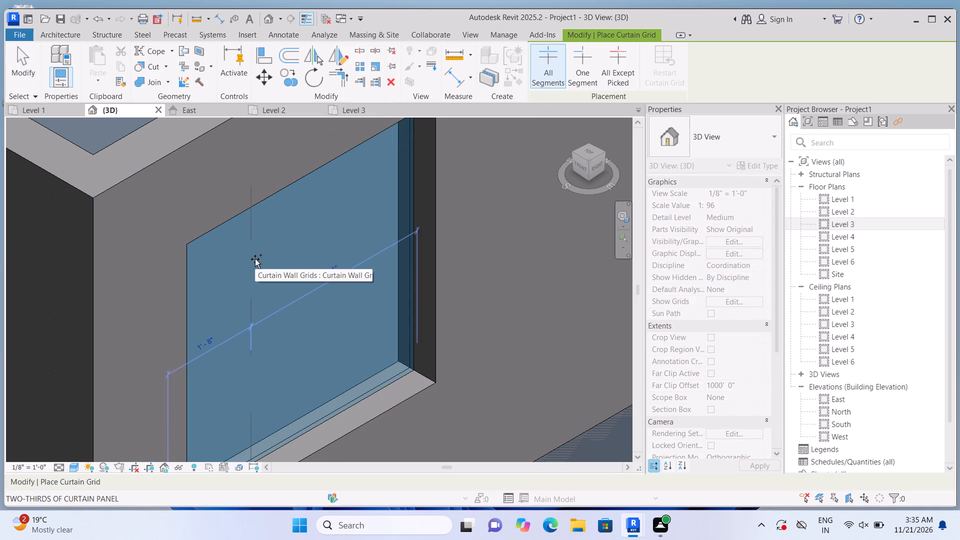
click(255, 259)
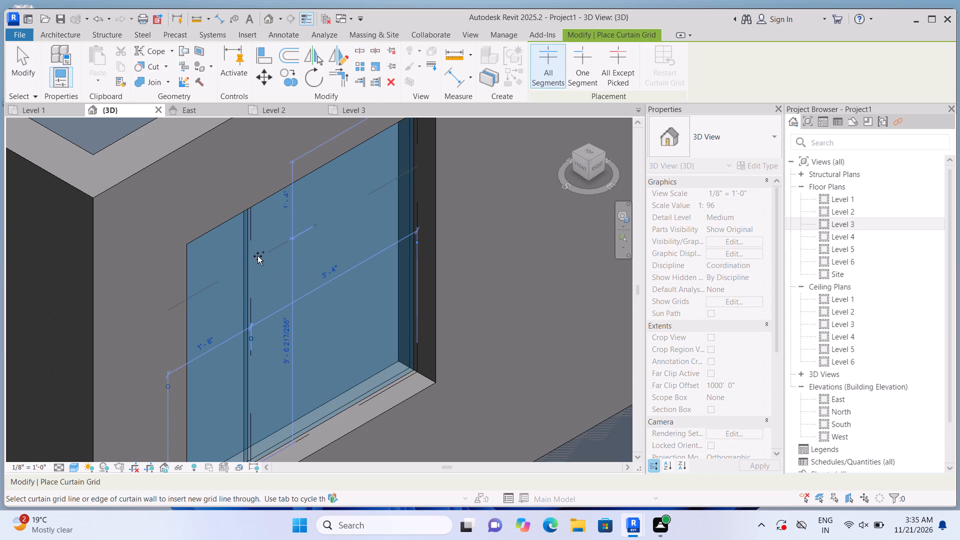
click(330, 227)
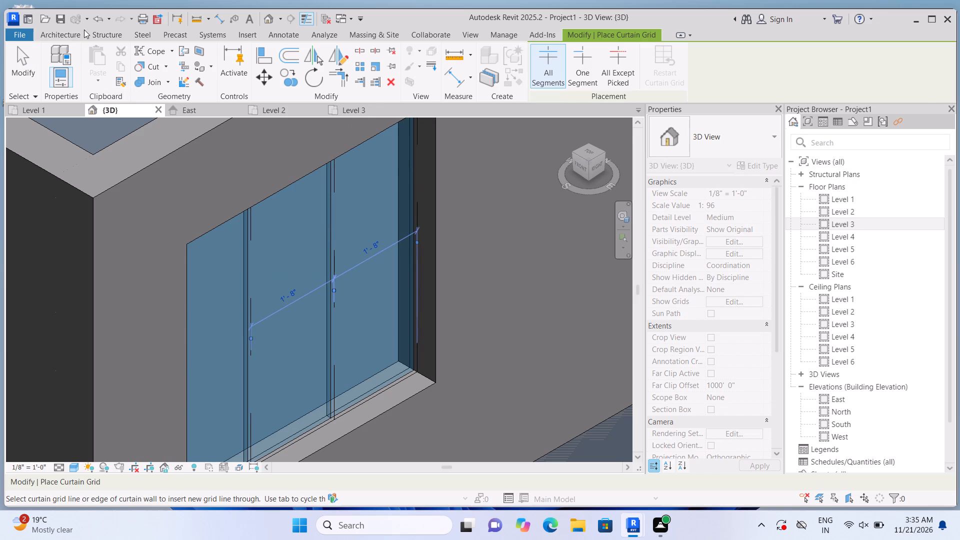
Place 2.5" x 5" rectangular mullions on the two vertical grid lines and around the border of the 5'-0" east-wall window.
click(74, 34)
click(378, 60)
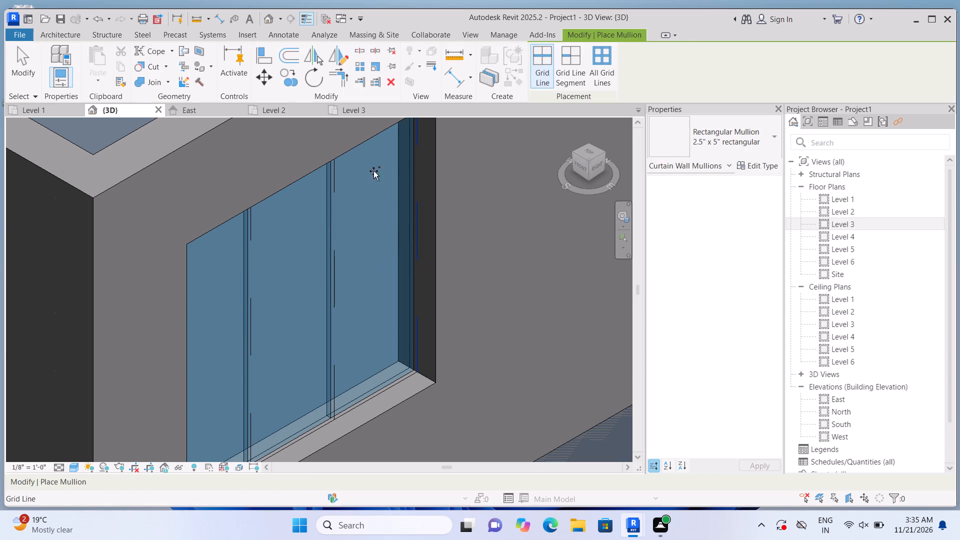
scroll(374, 197, down, 2)
click(401, 201)
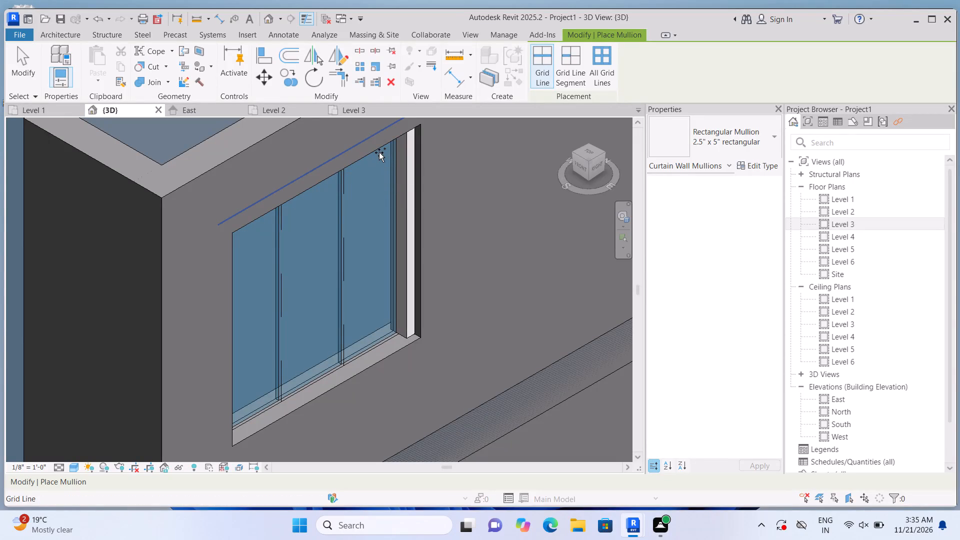
click(379, 152)
click(340, 216)
click(291, 264)
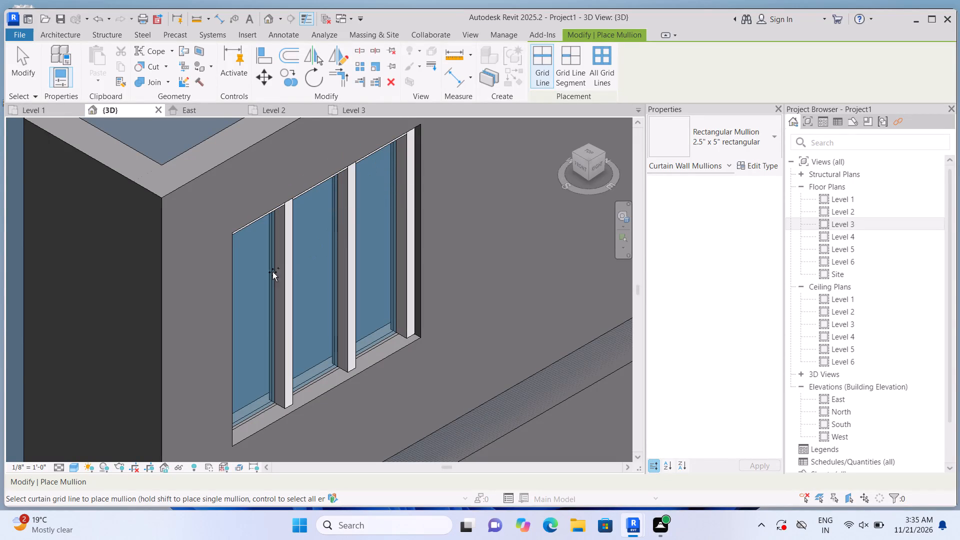
click(243, 285)
click(249, 407)
scroll(251, 389, down, 3)
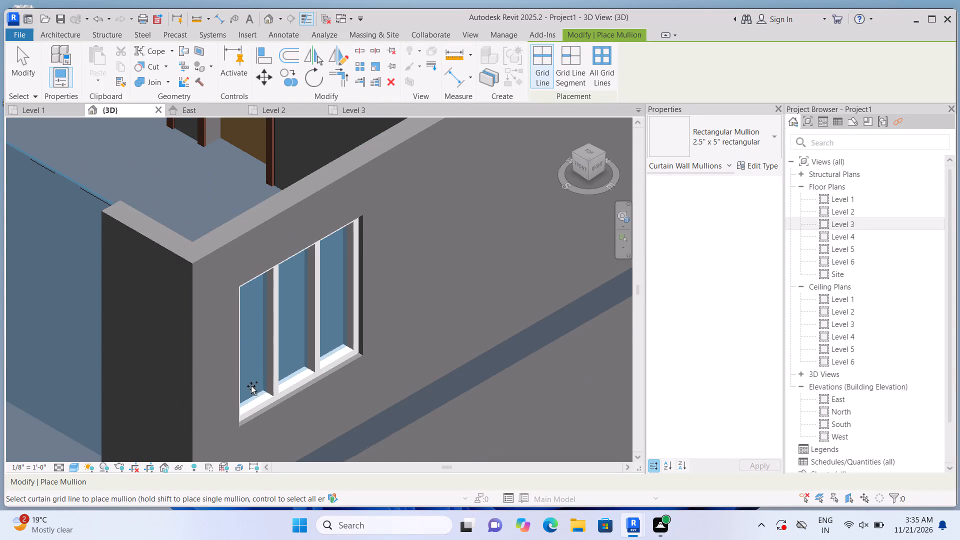
key(Escape)
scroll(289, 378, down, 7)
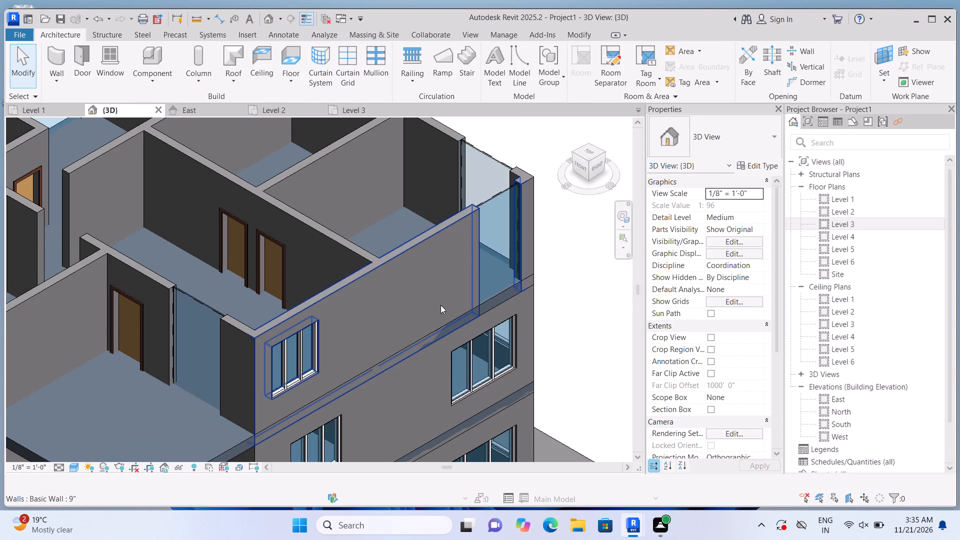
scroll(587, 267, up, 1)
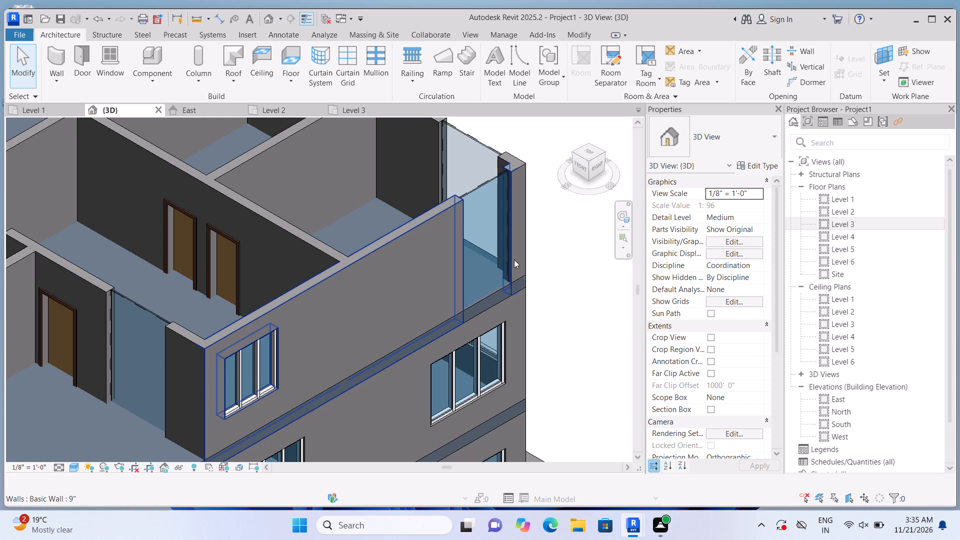
Reshape the 4'-6" east-wall curtain wall near the northeast corner into a window, with base offset about 3'-3" and height about 5'-3".
scroll(616, 234, up, 2)
scroll(431, 290, up, 1)
click(432, 288)
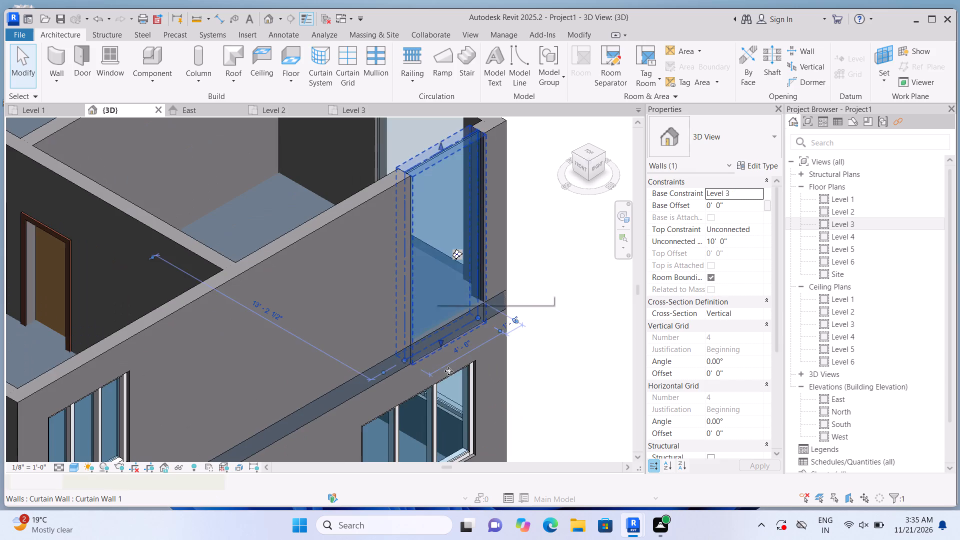
scroll(448, 381, up, 5)
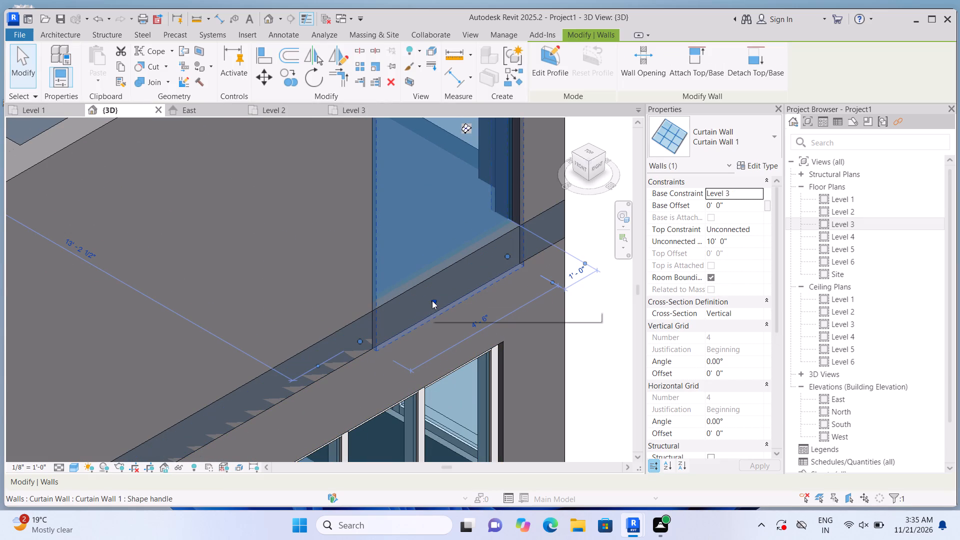
drag(432, 299, 432, 175)
scroll(435, 251, down, 3)
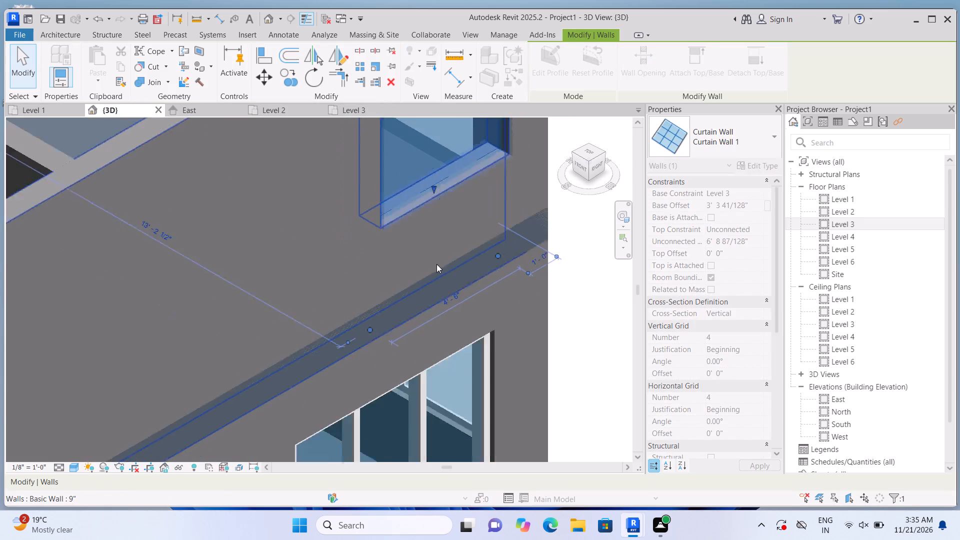
scroll(436, 264, down, 5)
scroll(470, 141, up, 6)
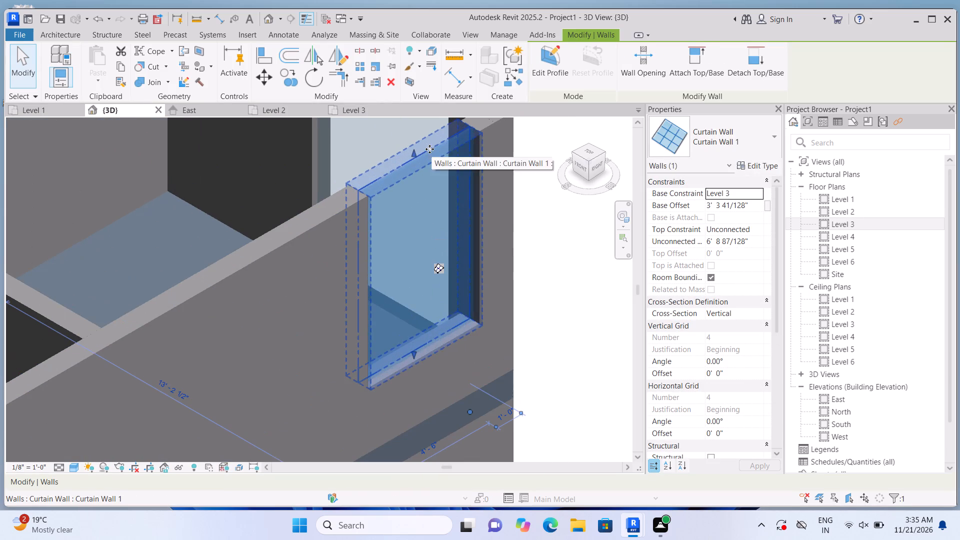
drag(413, 152, 418, 223)
drag(418, 223, 411, 201)
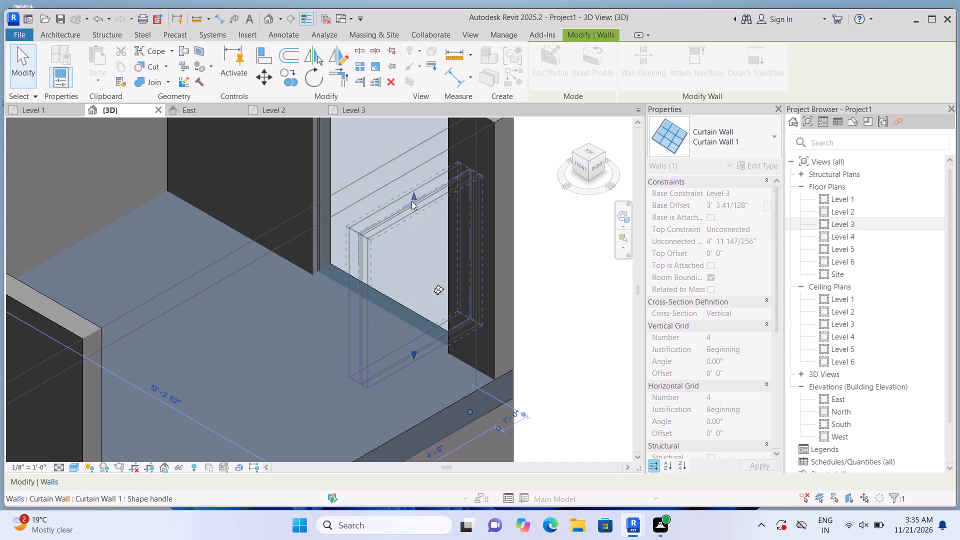
click(607, 340)
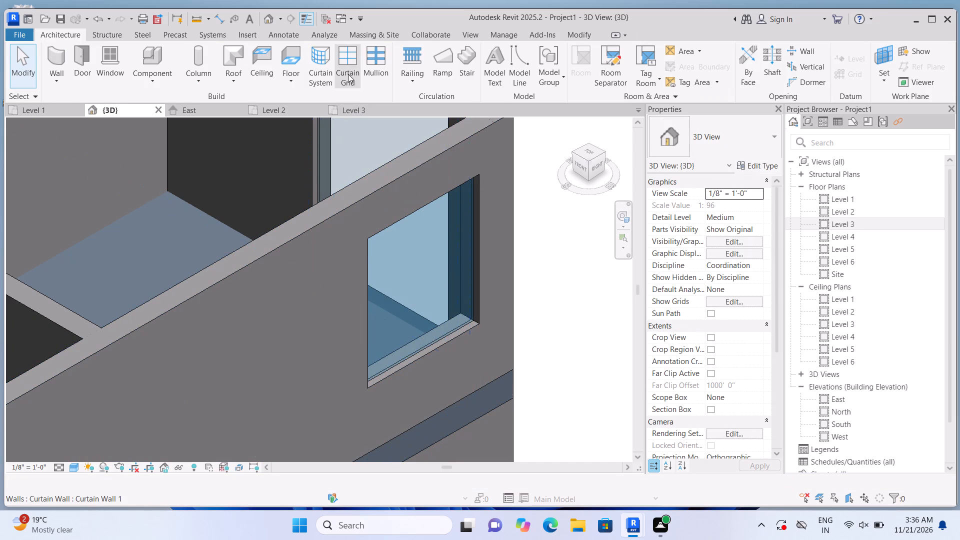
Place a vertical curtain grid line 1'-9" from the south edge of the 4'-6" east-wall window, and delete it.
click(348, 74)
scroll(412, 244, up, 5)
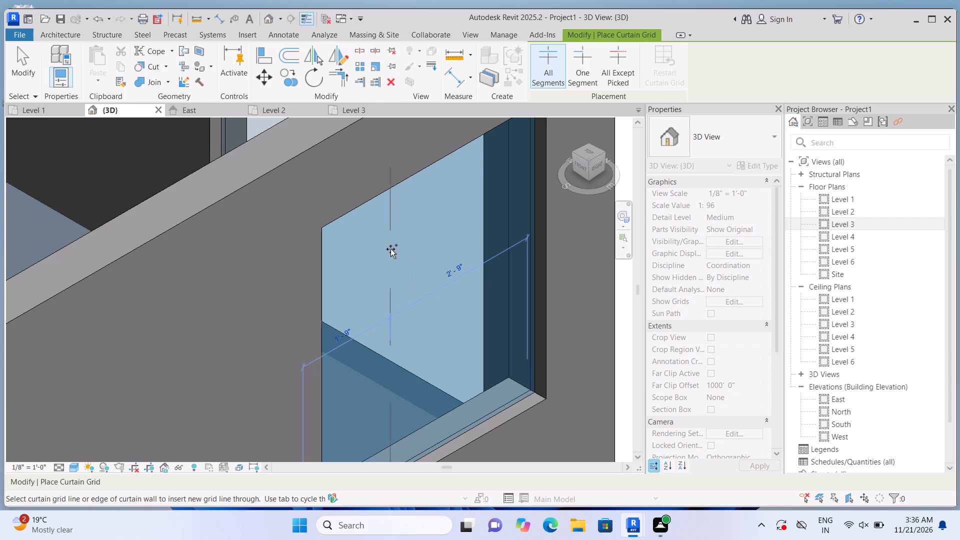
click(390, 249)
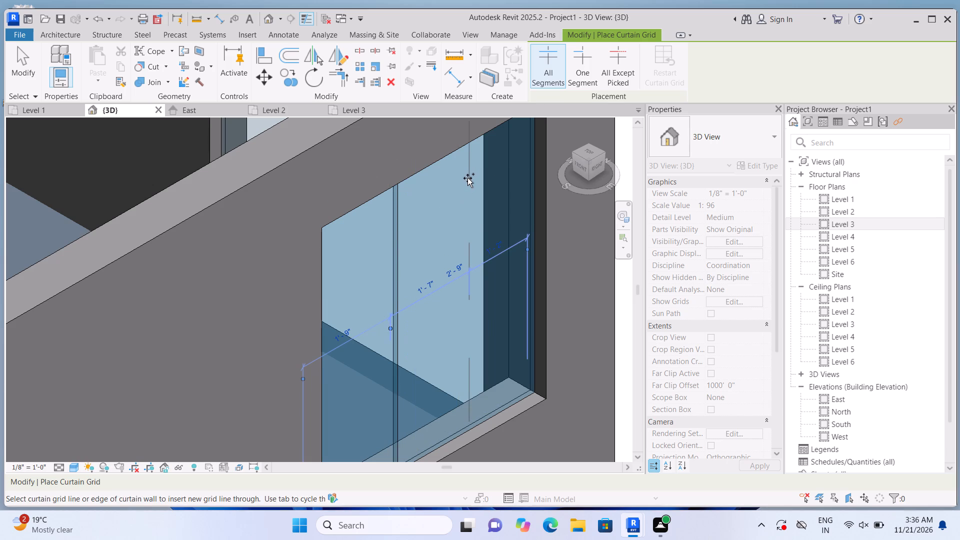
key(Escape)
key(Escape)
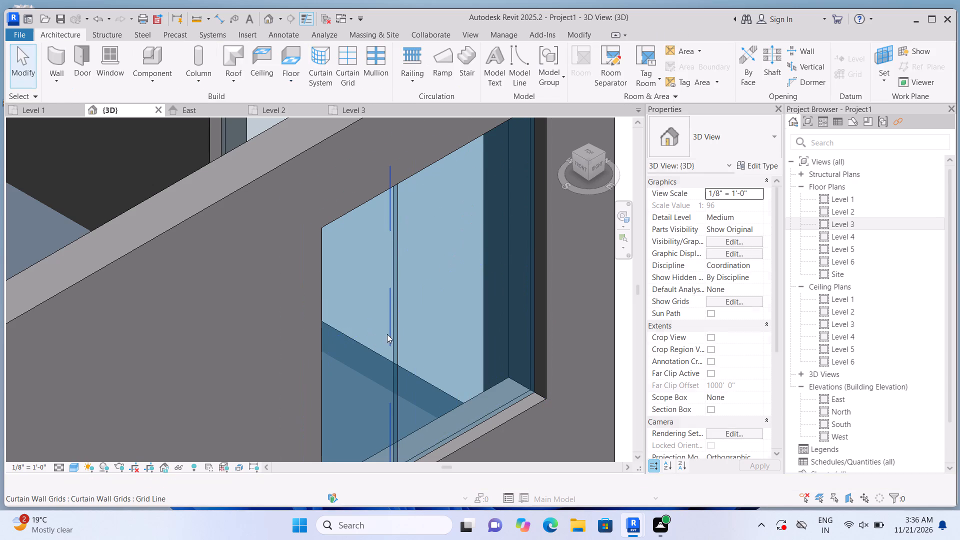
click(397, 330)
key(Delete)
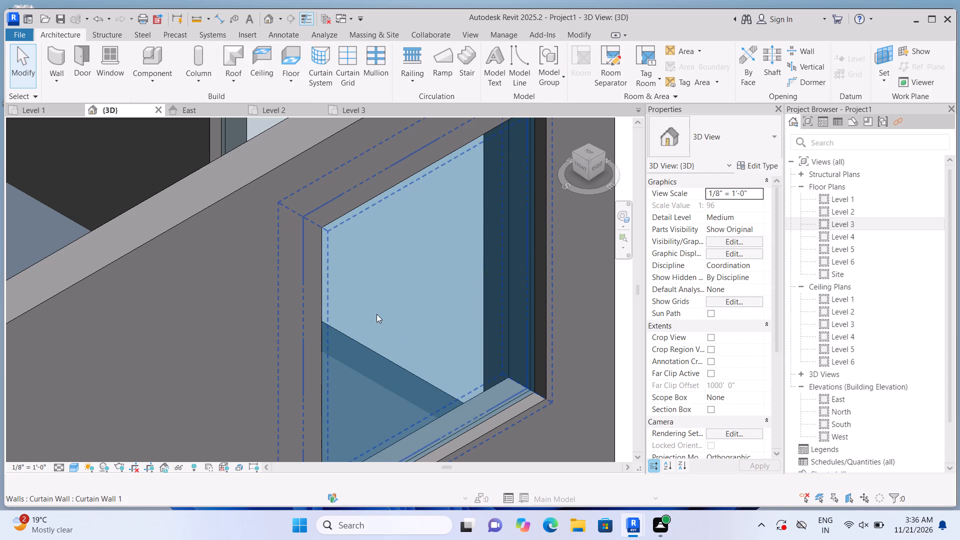
Divide the 4'-6" east-wall window into thirds with two vertical curtain grid lines spaced 1'-6" apart.
click(346, 69)
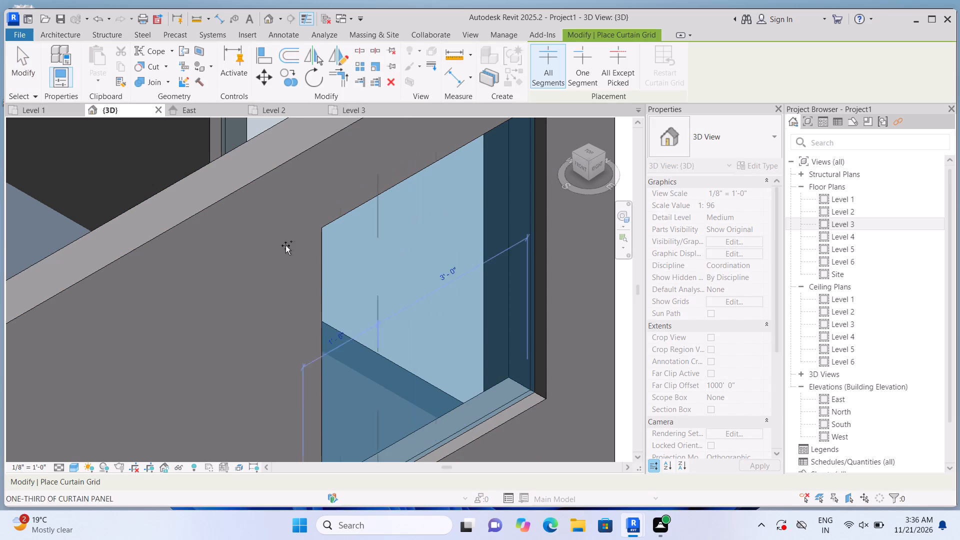
click(385, 224)
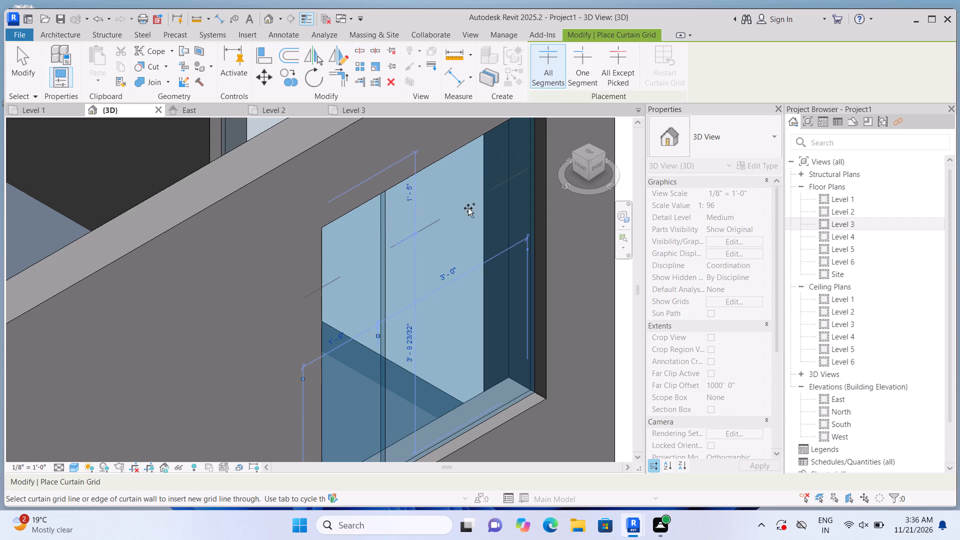
click(453, 160)
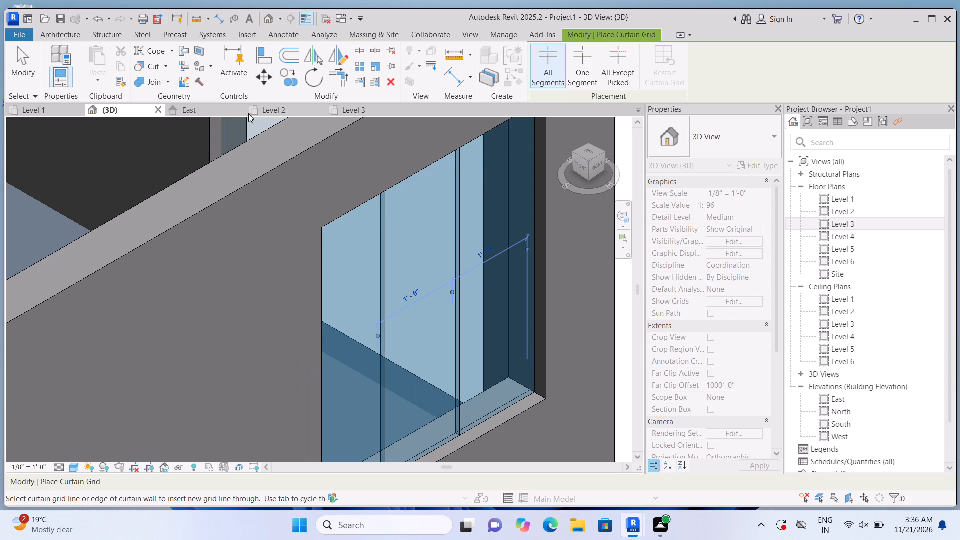
Place 2.5" x 5" rectangular mullions on the two vertical grid lines and around the border of the 4'-6" east-wall window.
click(57, 30)
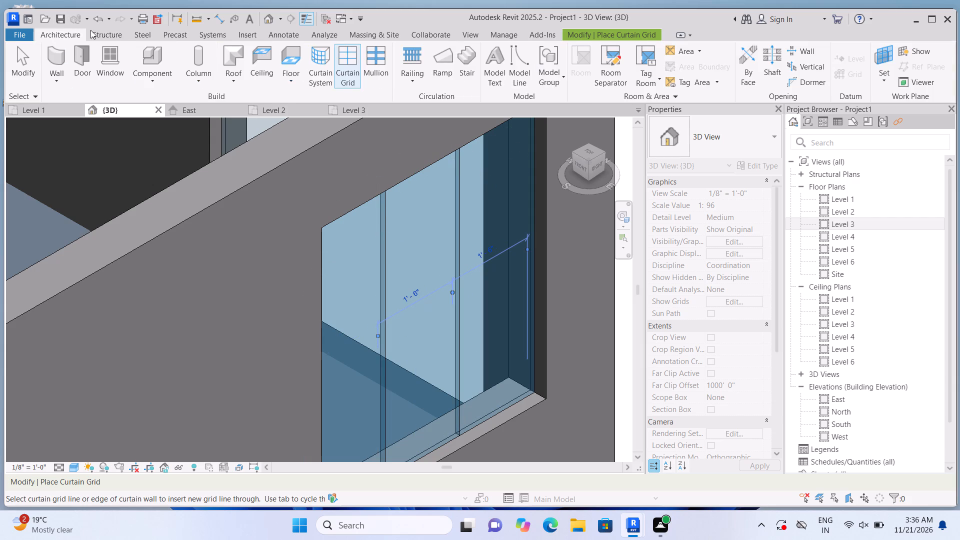
click(371, 72)
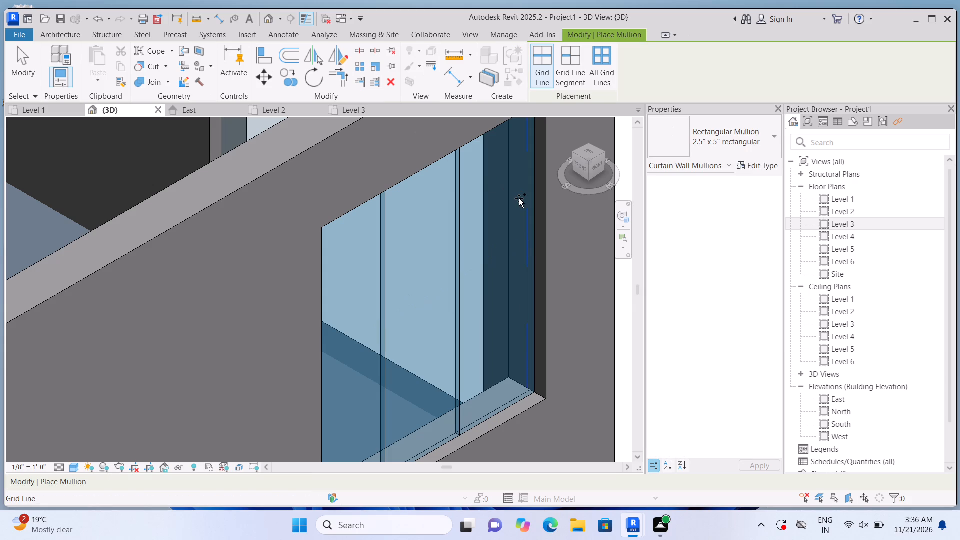
click(520, 198)
click(460, 244)
click(430, 178)
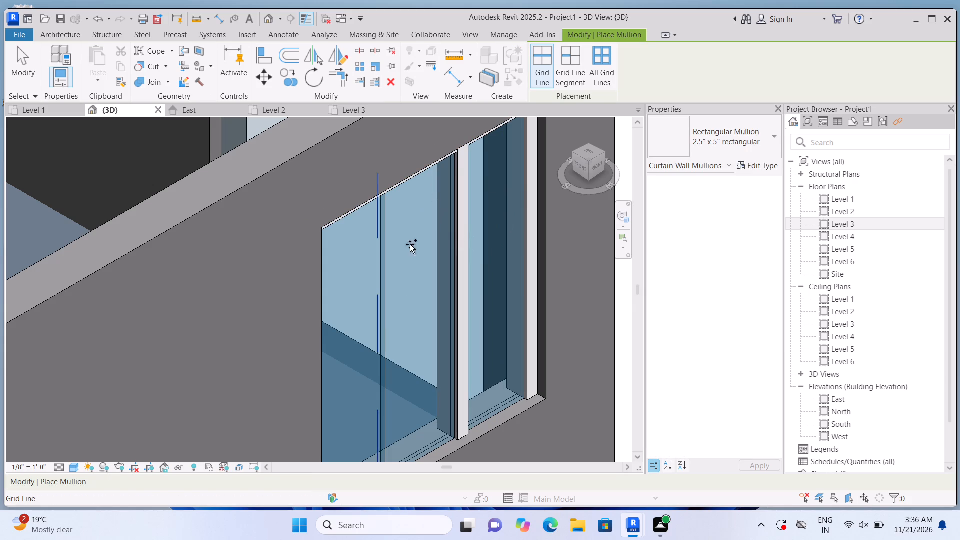
click(391, 273)
click(328, 299)
scroll(335, 274, down, 5)
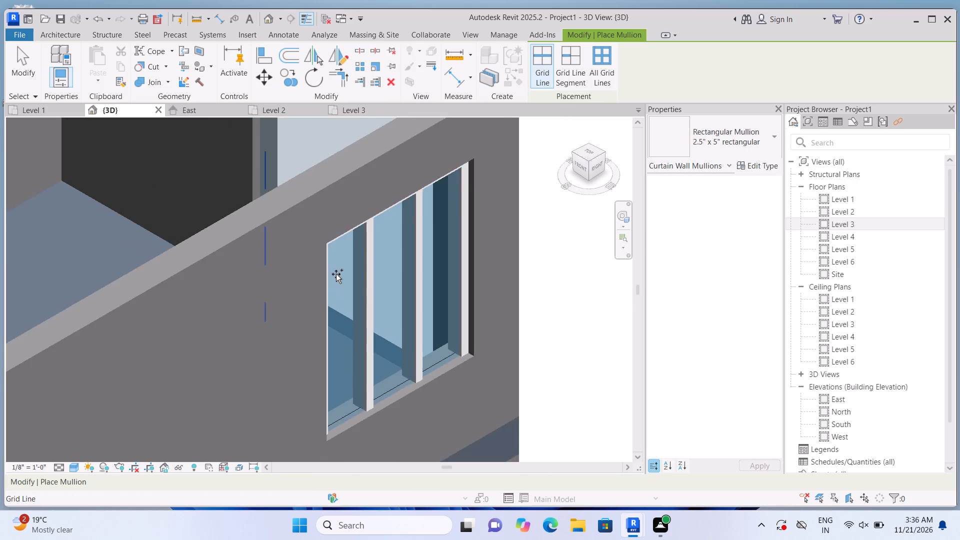
scroll(336, 274, down, 1)
click(381, 350)
scroll(514, 307, down, 1)
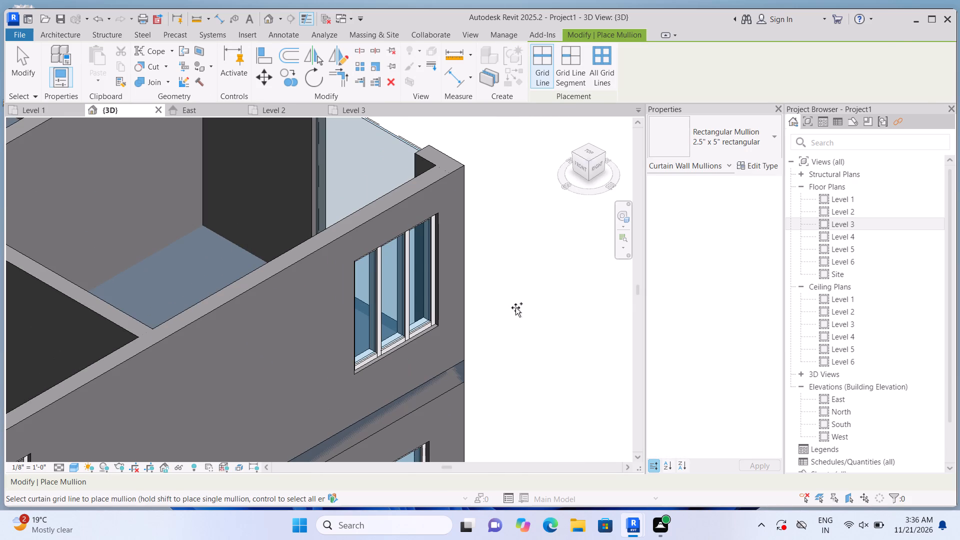
key(Escape)
Reshape the 5'-6" north-wall curtain wall near the northeast corner into a window, with base offset about 3'-8" and height about 4'-7".
shift+middle_drag(500, 320, 439, 334)
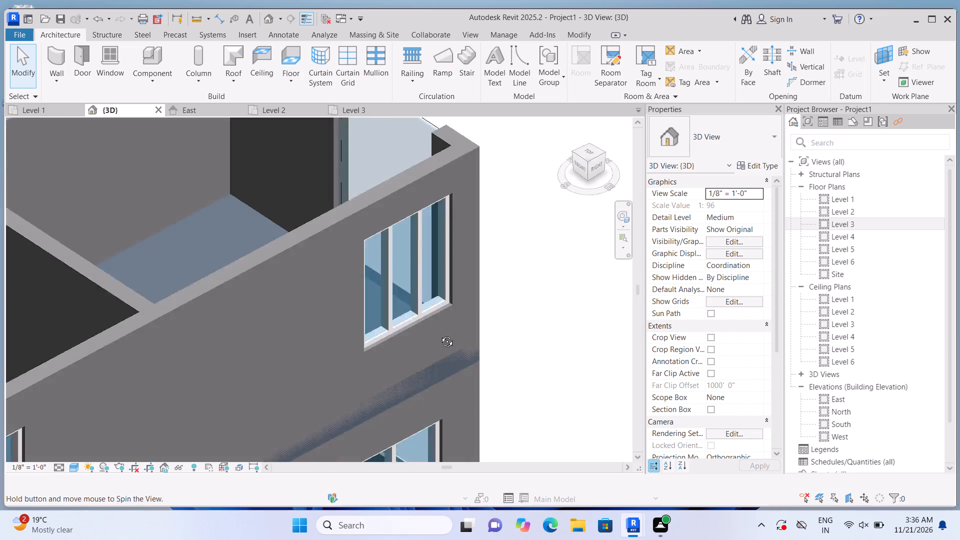
shift+middle_drag(439, 334, 346, 340)
scroll(346, 338, down, 14)
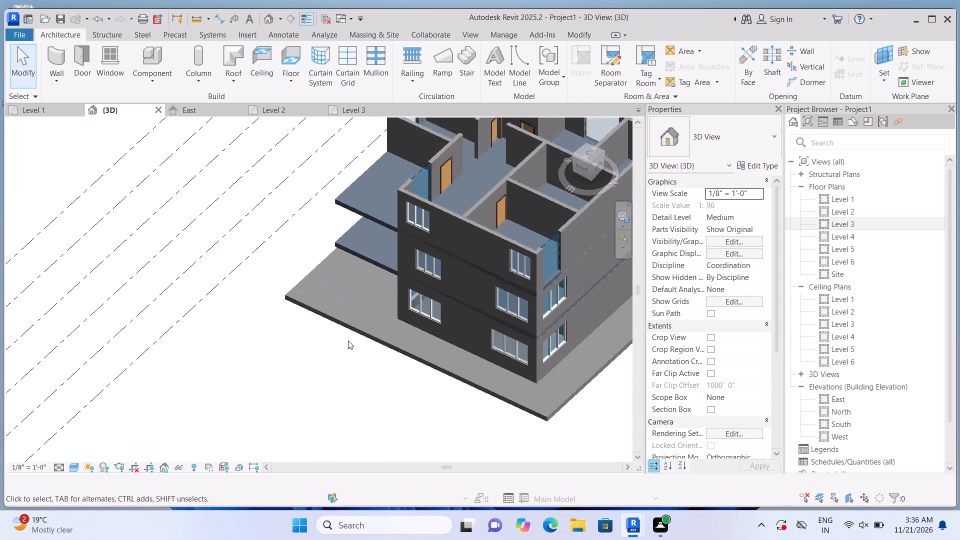
scroll(516, 362, up, 1)
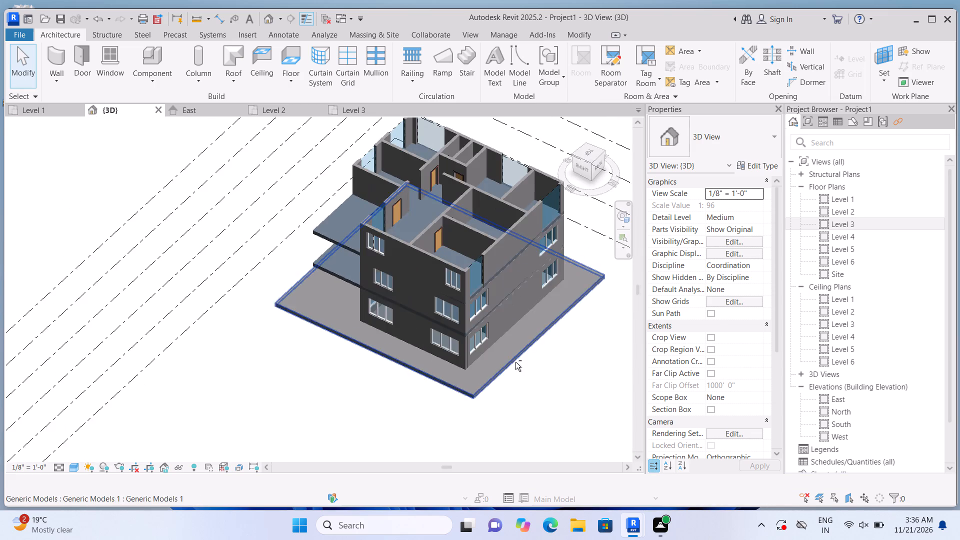
shift+middle_drag(514, 362, 470, 377)
scroll(420, 404, up, 1)
scroll(420, 413, down, 4)
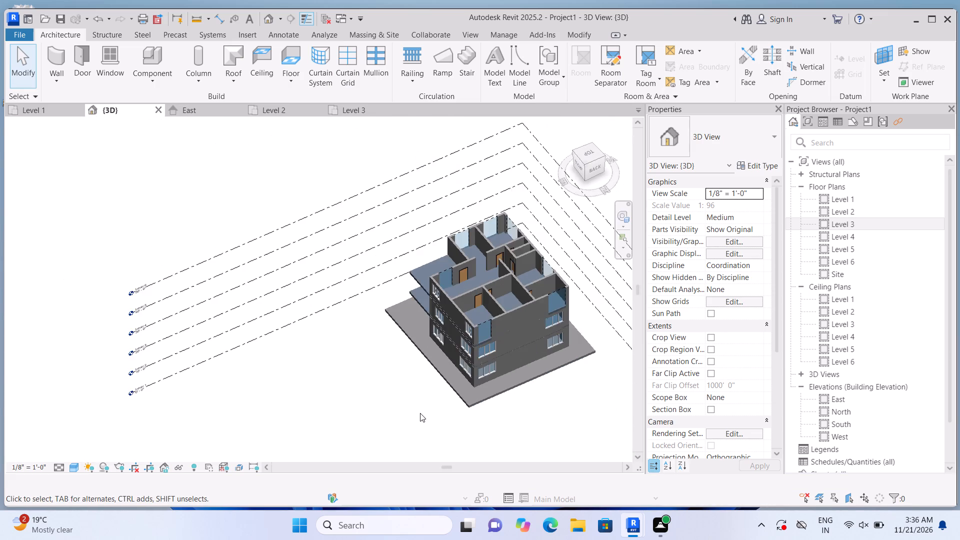
scroll(420, 415, down, 3)
scroll(549, 409, up, 11)
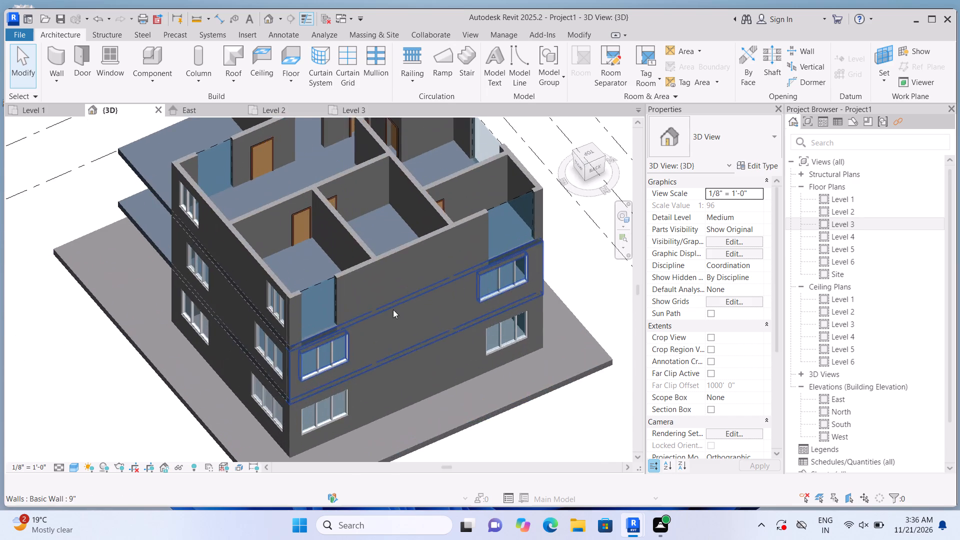
scroll(393, 309, up, 1)
click(318, 302)
scroll(310, 323, up, 2)
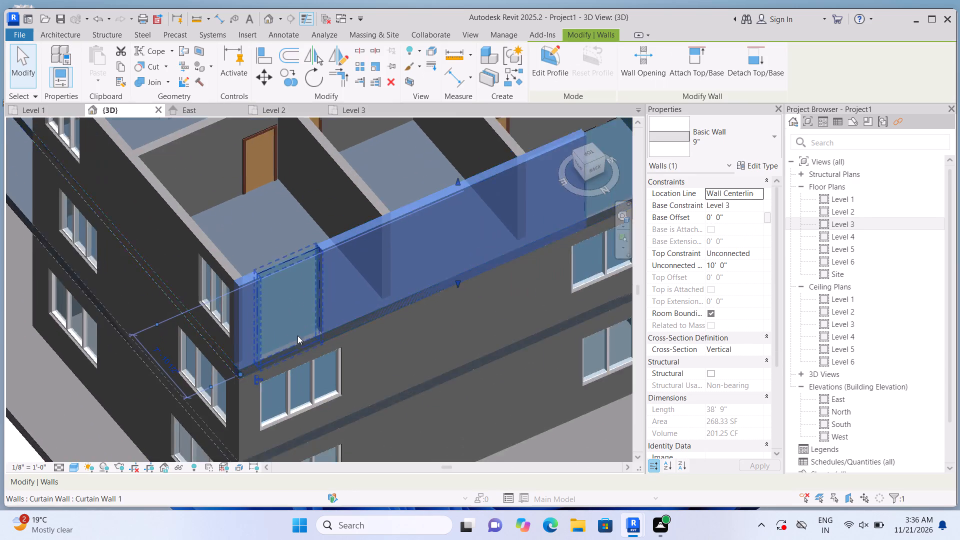
scroll(297, 335, up, 2)
key(Escape)
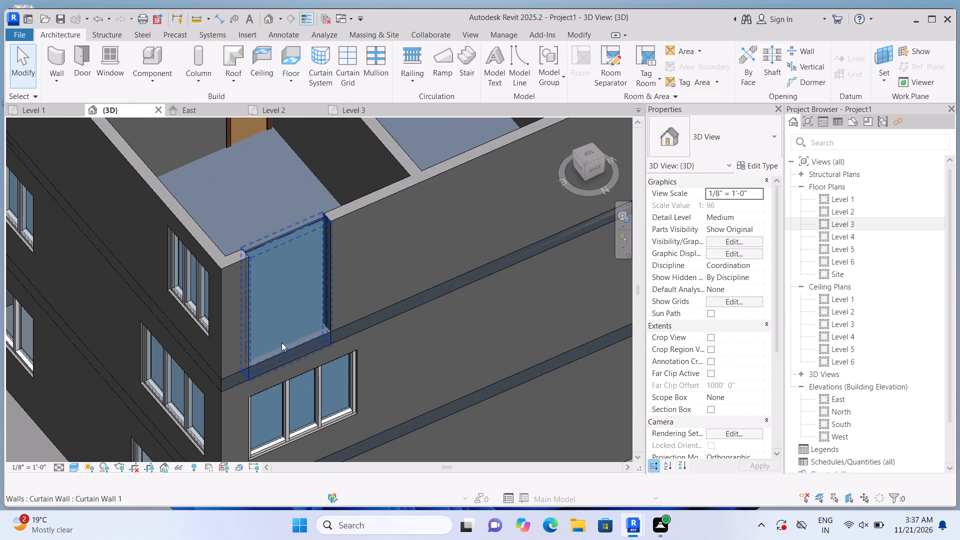
click(280, 341)
scroll(278, 367, up, 4)
drag(292, 352, 301, 298)
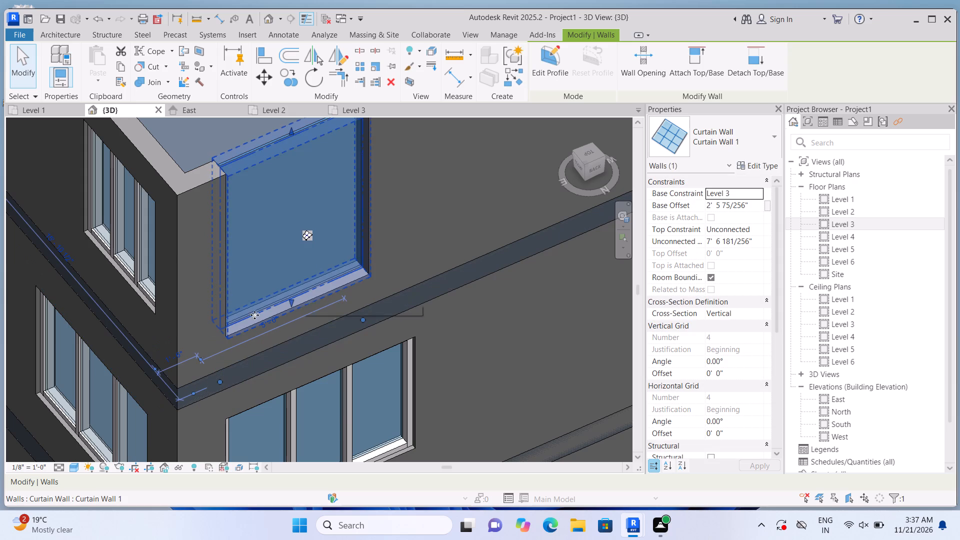
scroll(105, 373, up, 1)
scroll(361, 286, up, 1)
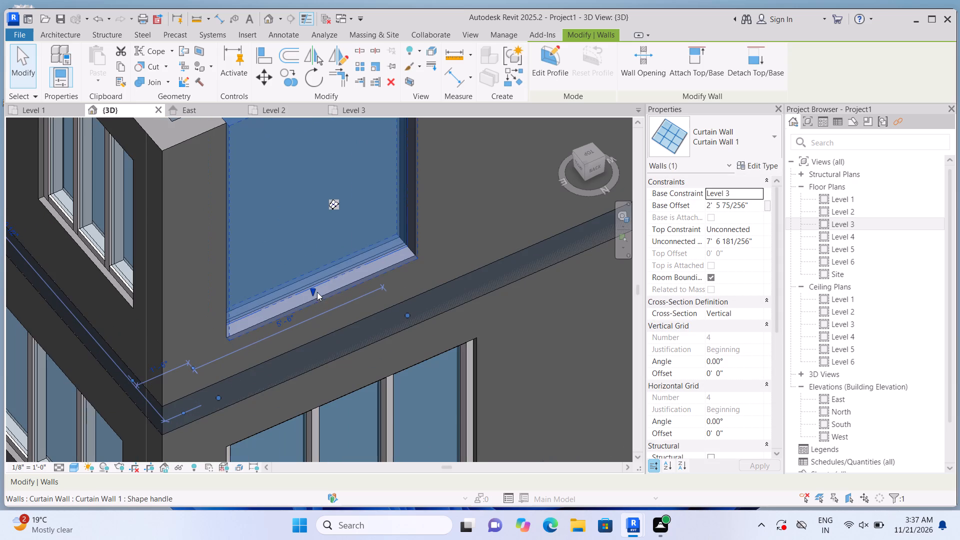
drag(312, 287, 317, 252)
scroll(318, 251, down, 4)
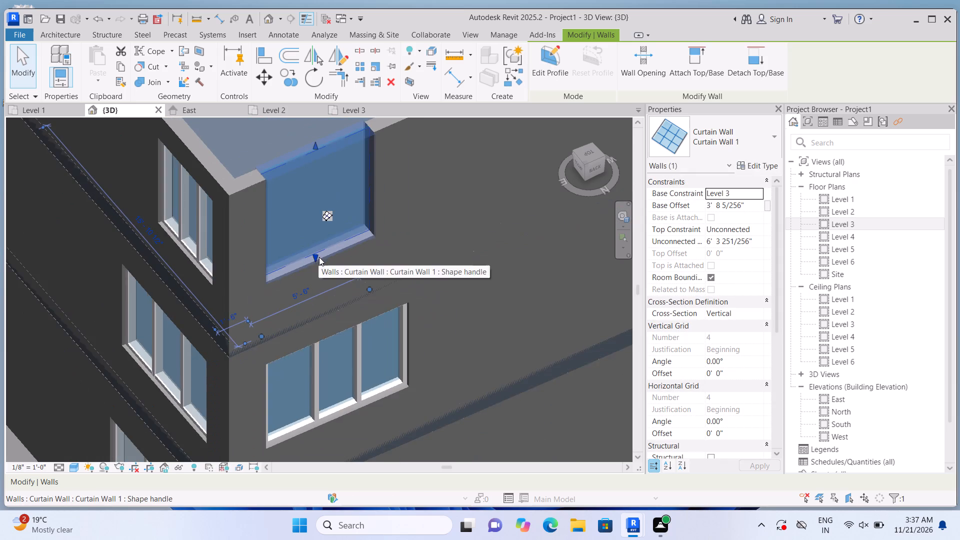
scroll(319, 184, up, 4)
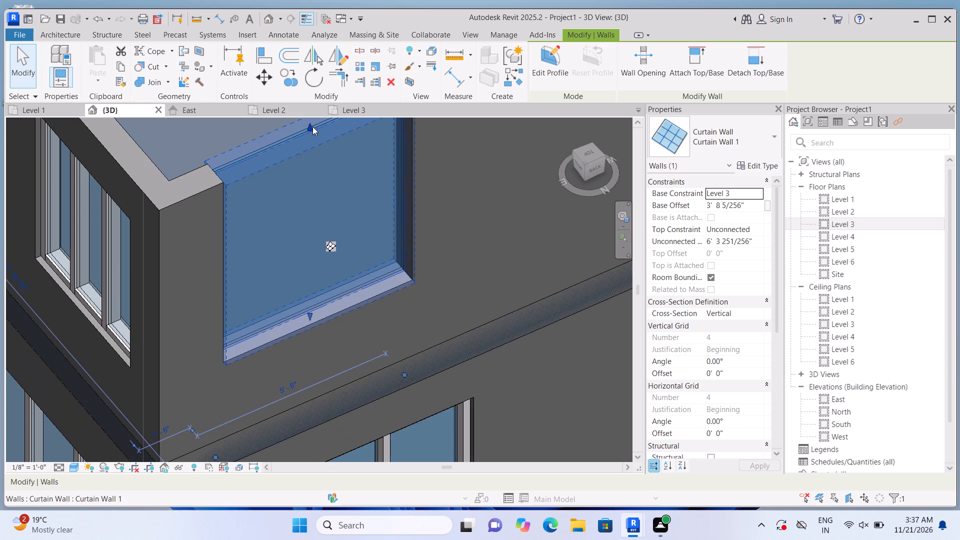
drag(308, 122, 321, 182)
scroll(321, 182, down, 3)
scroll(321, 185, up, 3)
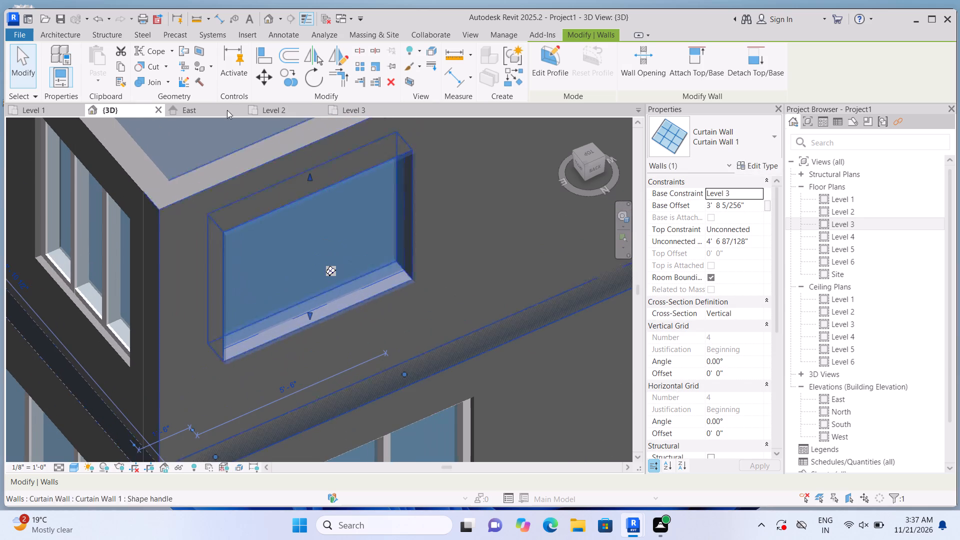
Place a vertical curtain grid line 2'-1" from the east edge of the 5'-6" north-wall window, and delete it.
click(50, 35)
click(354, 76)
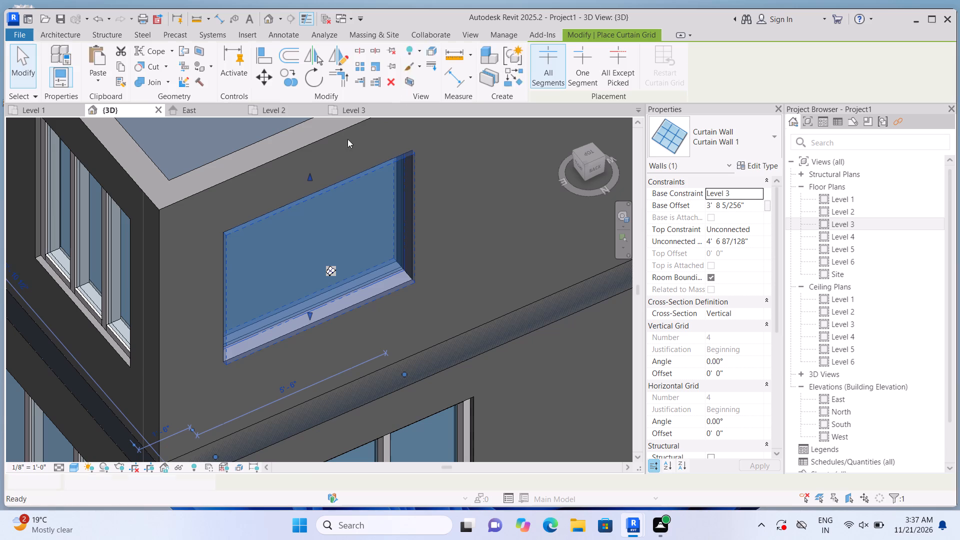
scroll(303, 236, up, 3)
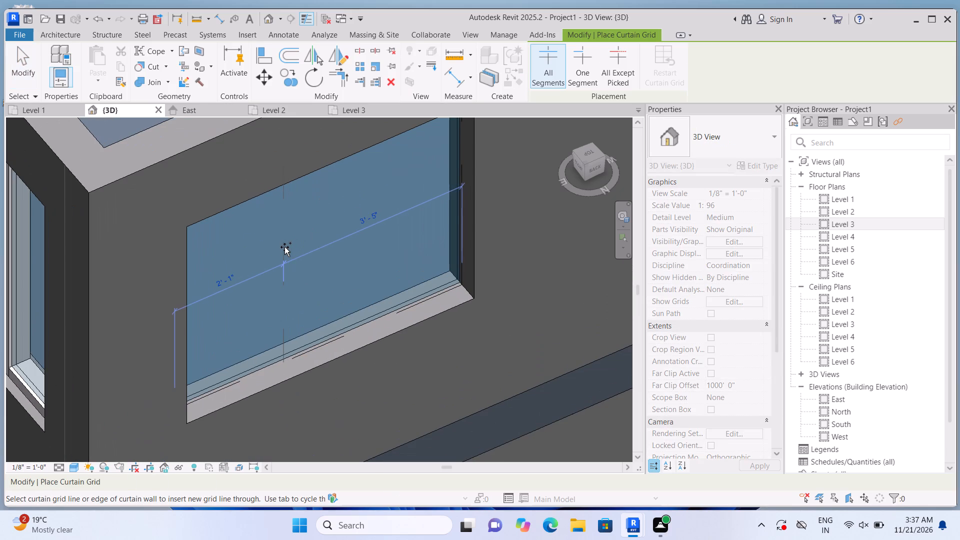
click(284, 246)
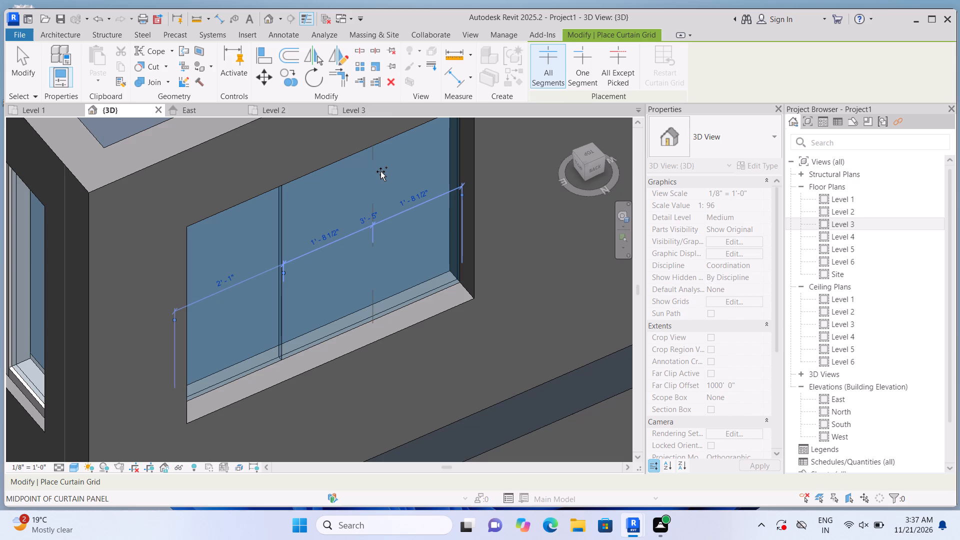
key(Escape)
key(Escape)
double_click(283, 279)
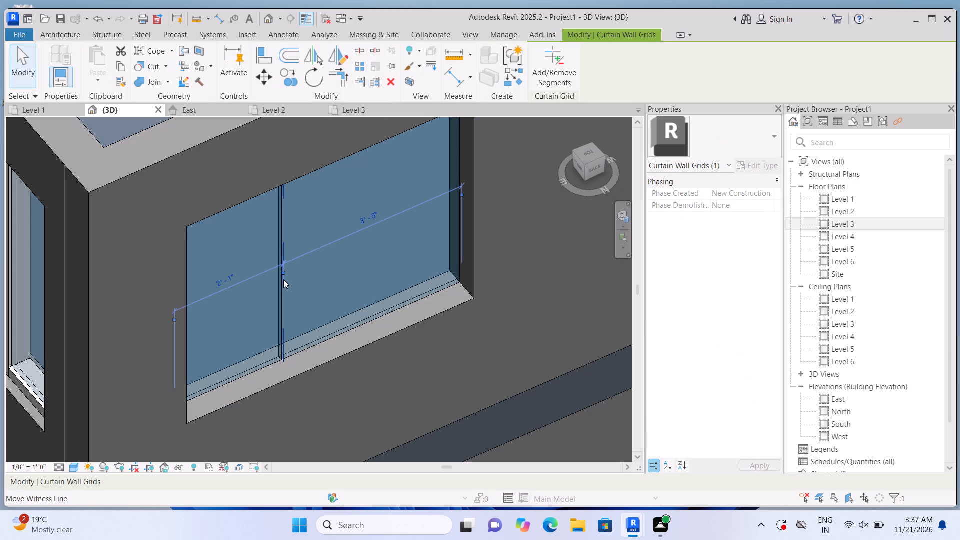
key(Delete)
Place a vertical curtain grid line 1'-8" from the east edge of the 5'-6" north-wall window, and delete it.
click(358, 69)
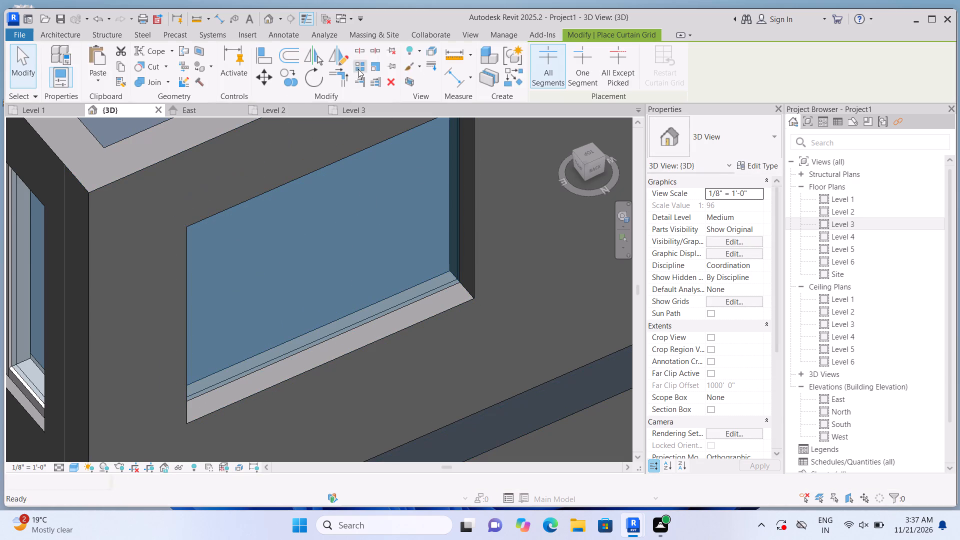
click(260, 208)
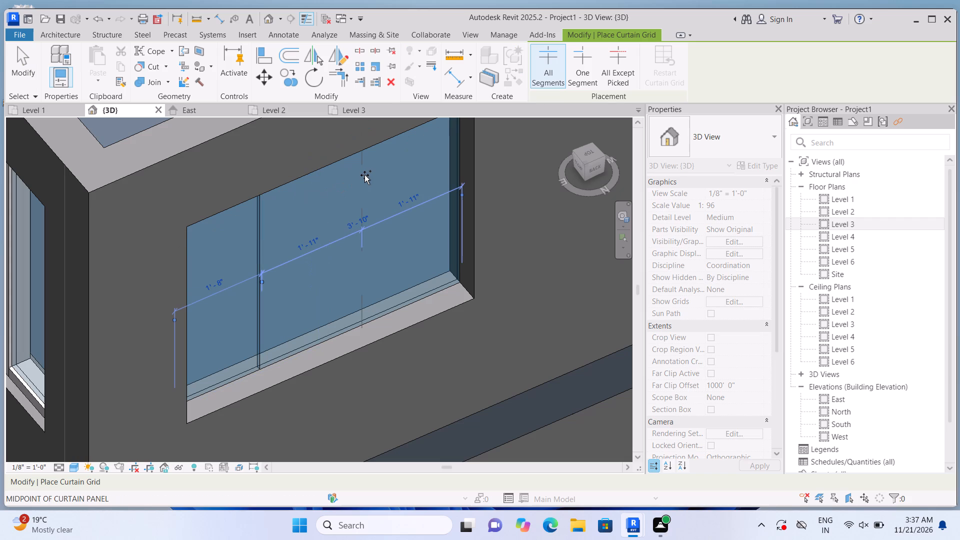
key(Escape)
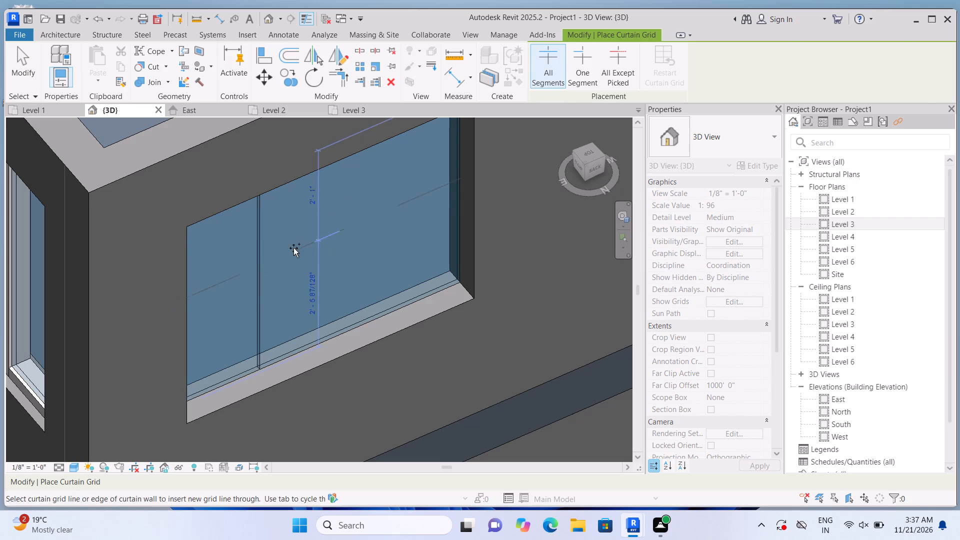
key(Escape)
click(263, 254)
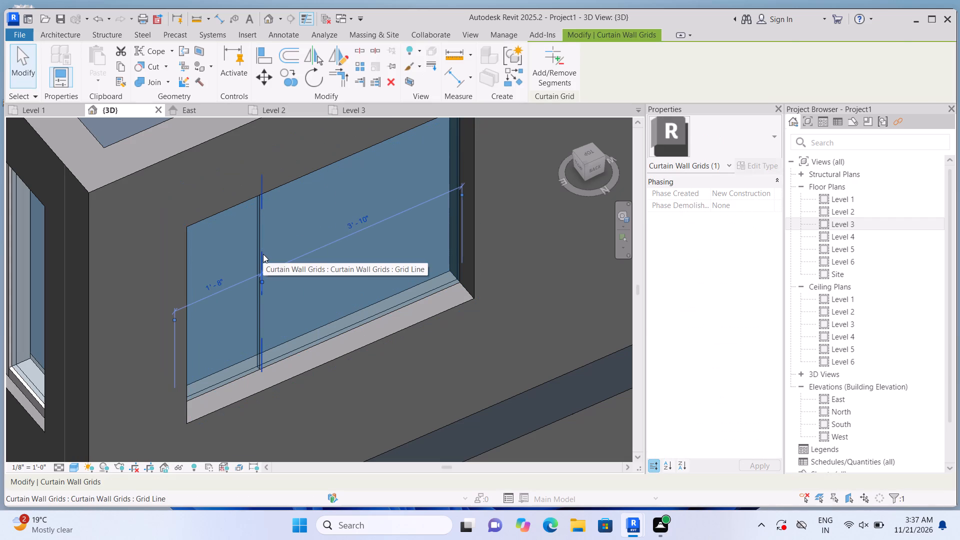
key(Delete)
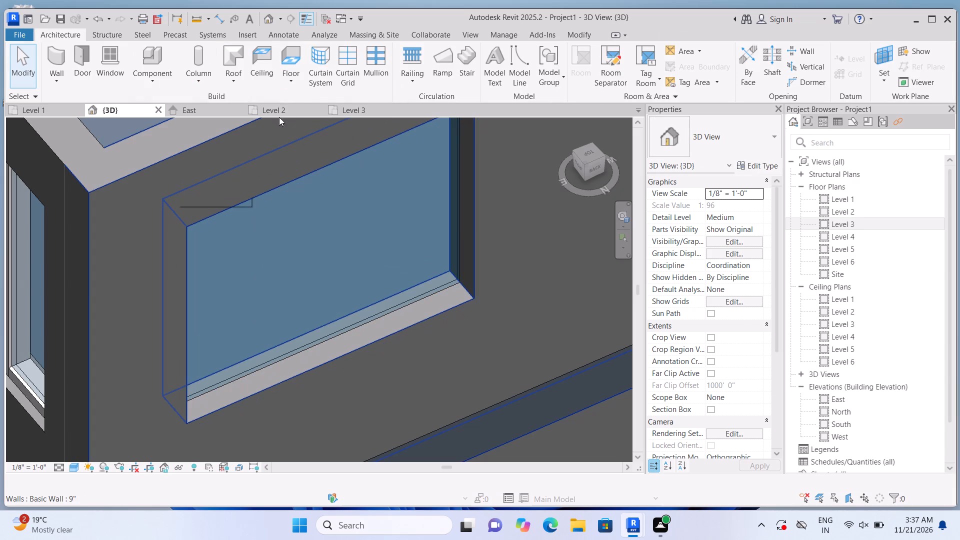
Divide the 5'-6" north-wall window into thirds with two vertical curtain grid lines spaced 1'-10" apart.
click(341, 81)
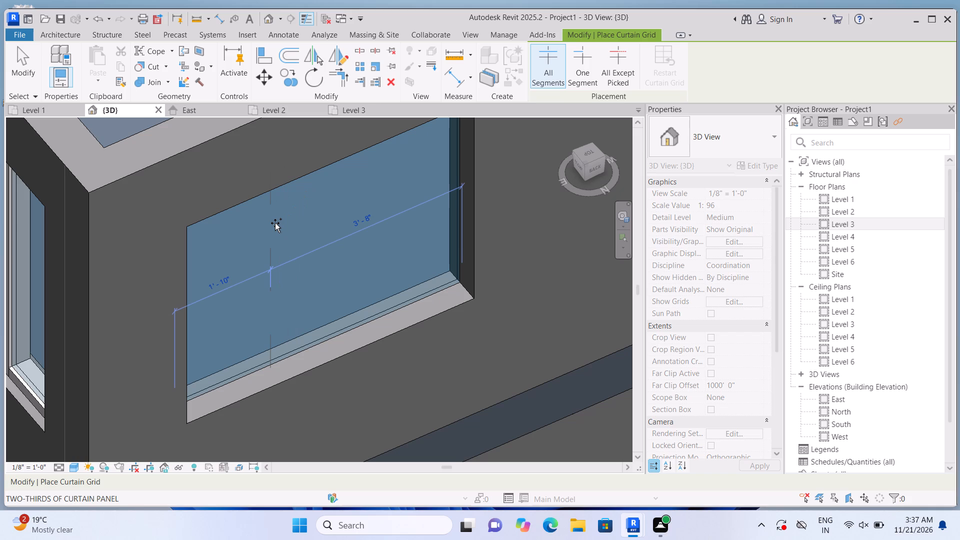
click(275, 223)
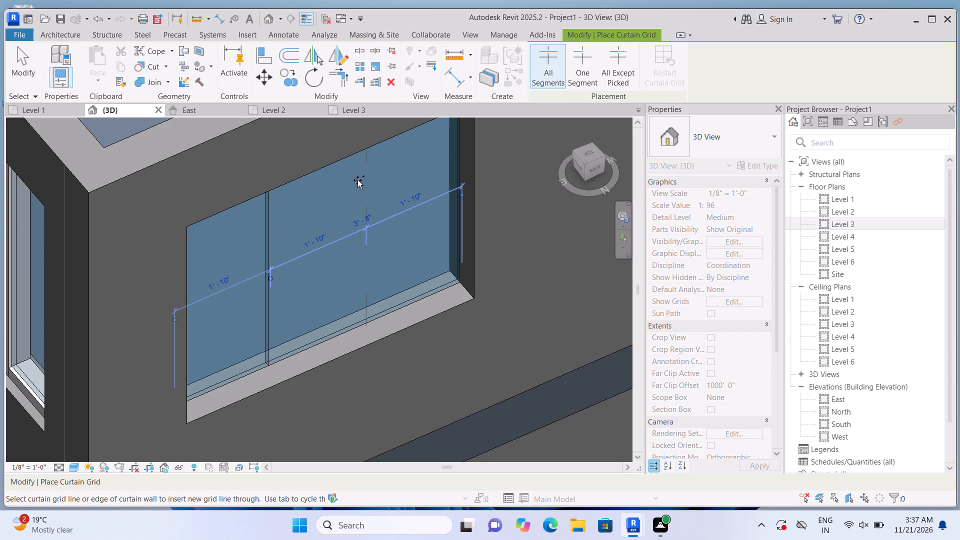
click(357, 180)
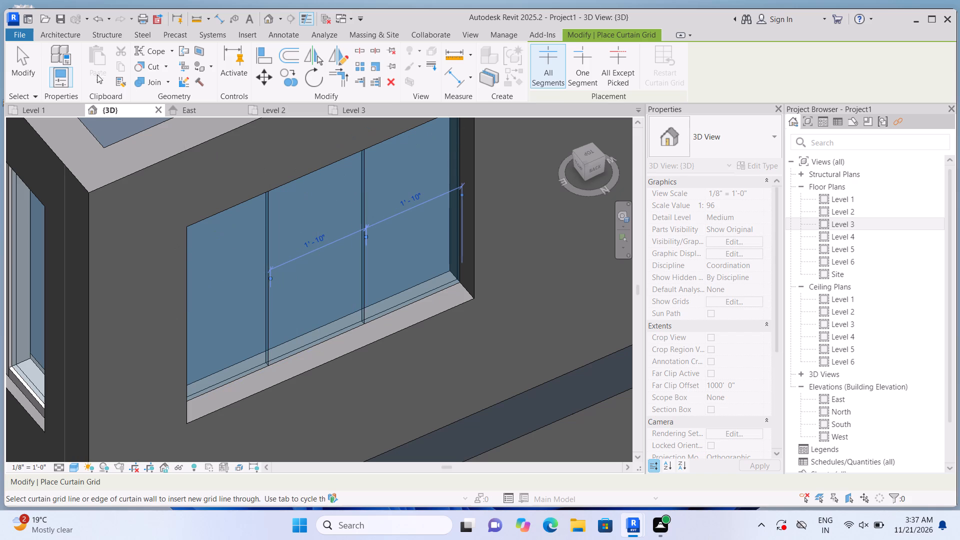
Place 2.5" x 5" rectangular mullions on the two vertical grid lines and around the border of the 5'-6" north-wall window.
click(78, 36)
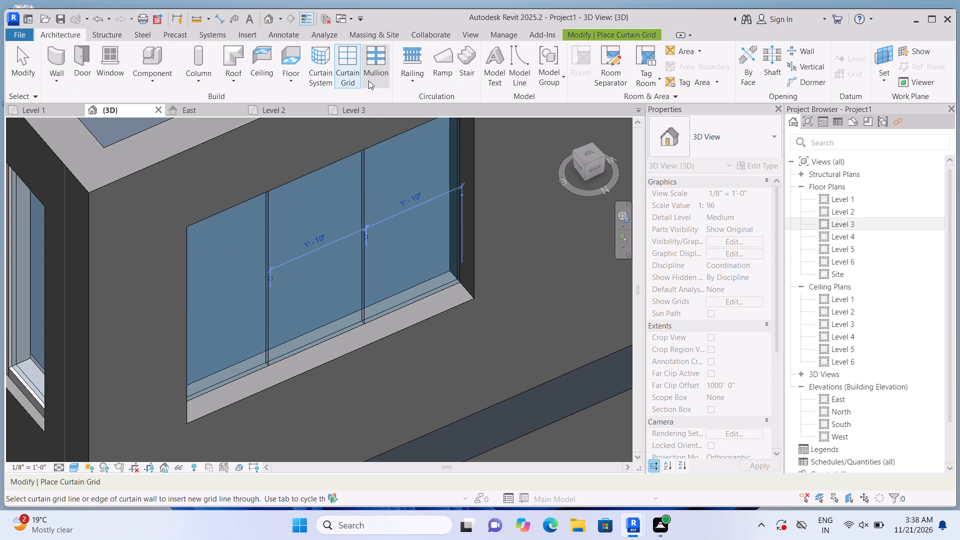
click(368, 80)
click(367, 196)
click(247, 275)
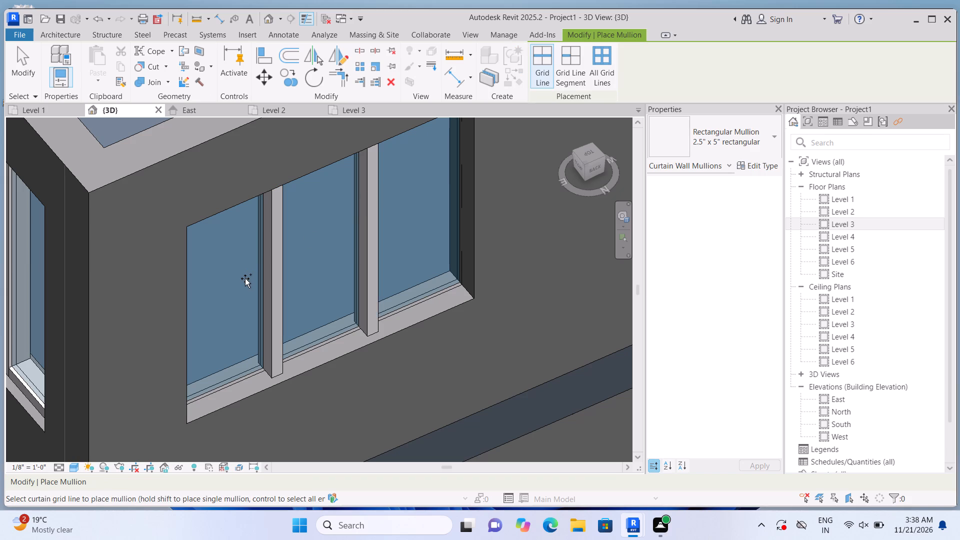
click(198, 311)
drag(215, 229, 217, 224)
click(219, 219)
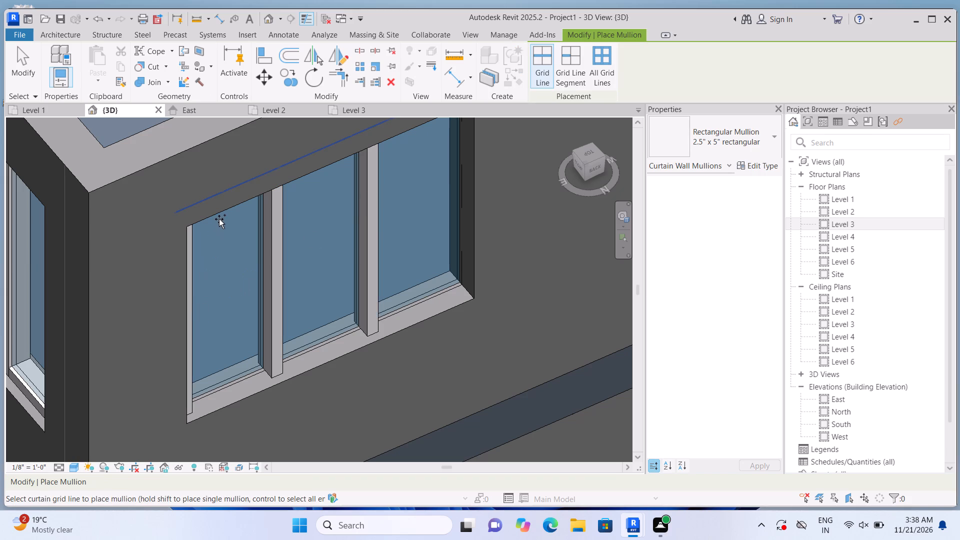
click(245, 376)
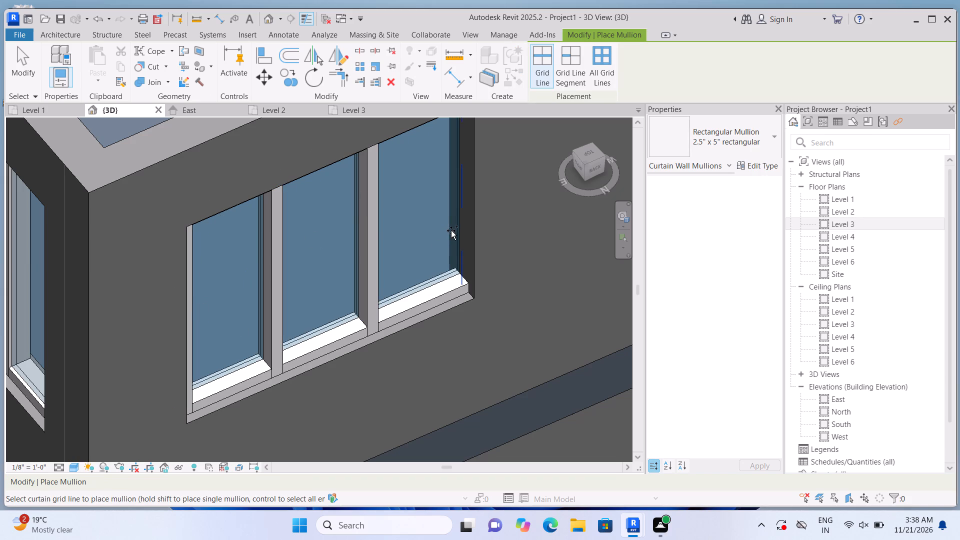
click(451, 230)
drag(403, 131, 404, 142)
key(Escape)
Reshape the Level 3 north-wall curtain wall near the northwest corner into a window, with base offset about 3'-11" and height about 4'-3".
scroll(400, 238, down, 10)
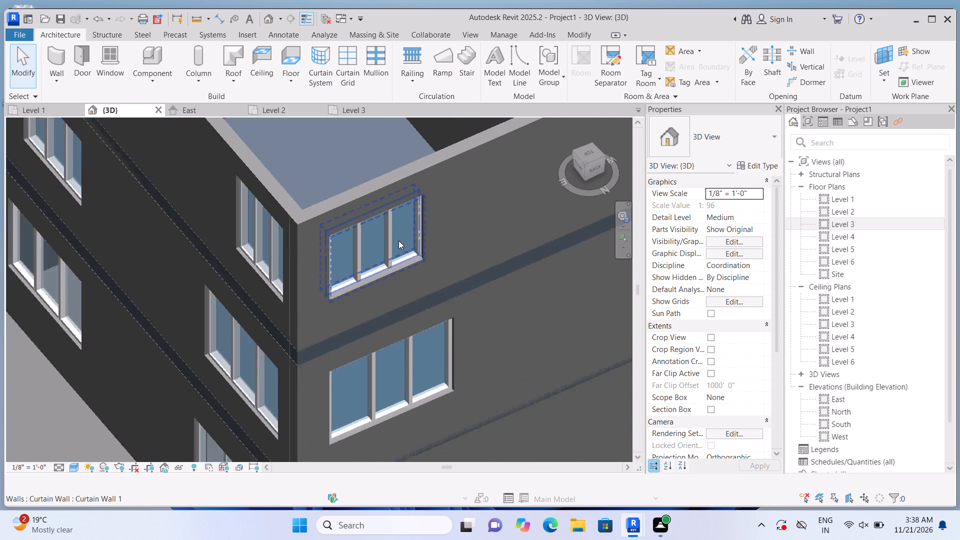
scroll(398, 240, down, 5)
scroll(257, 420, down, 4)
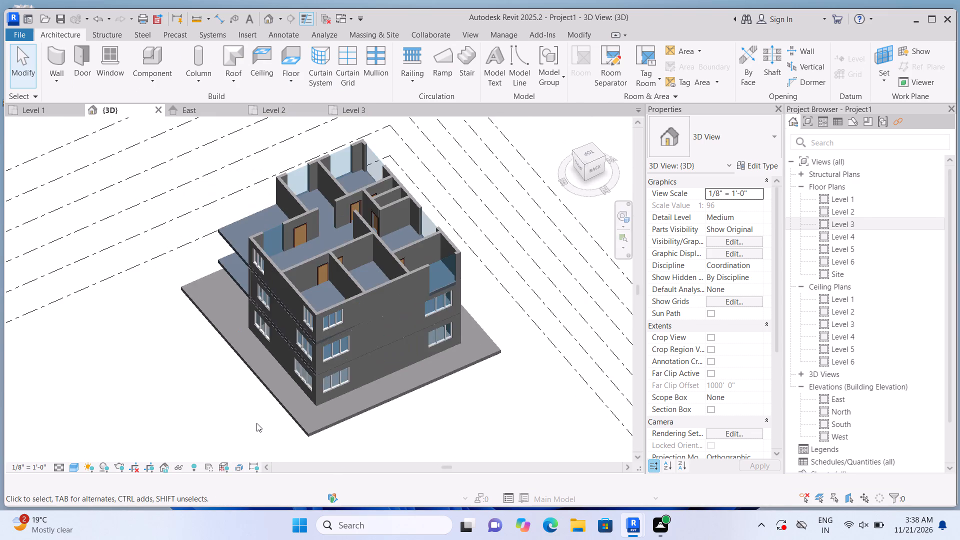
scroll(481, 313, up, 9)
click(419, 234)
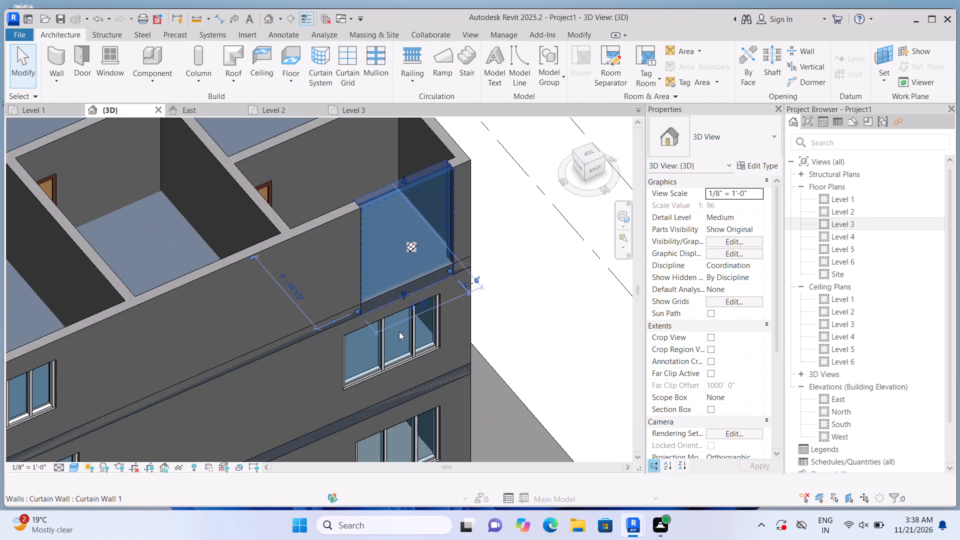
scroll(397, 340, up, 5)
drag(407, 247, 405, 195)
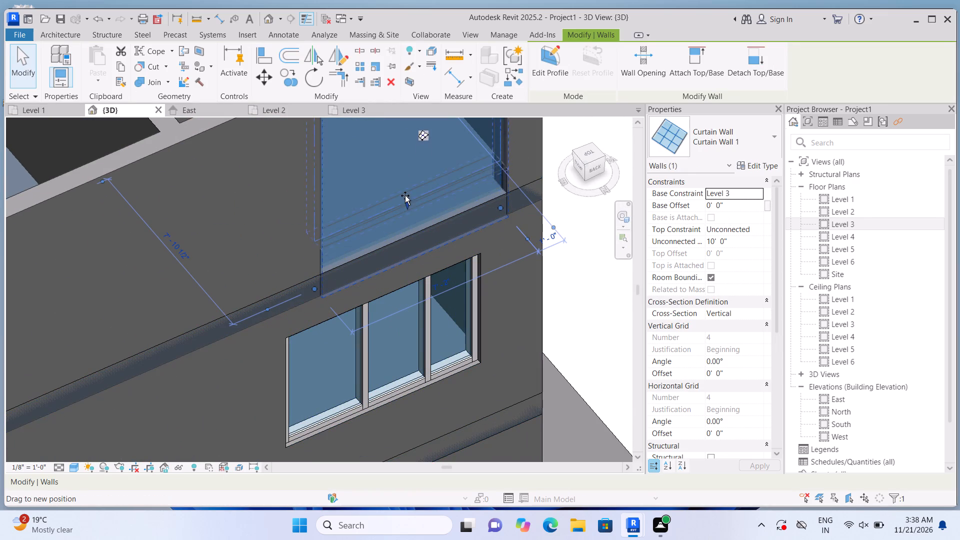
drag(405, 195, 404, 164)
scroll(404, 216, down, 5)
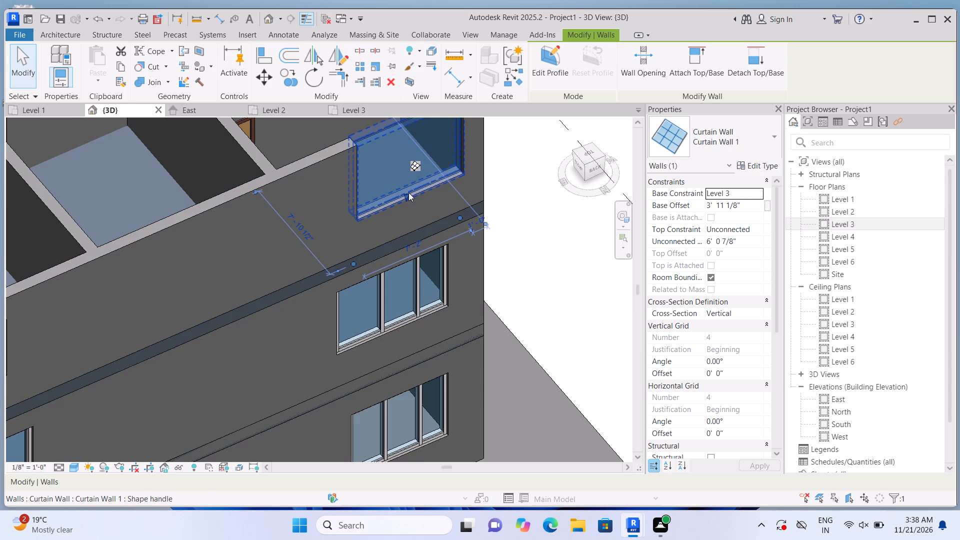
scroll(408, 192, down, 2)
scroll(414, 115, up, 7)
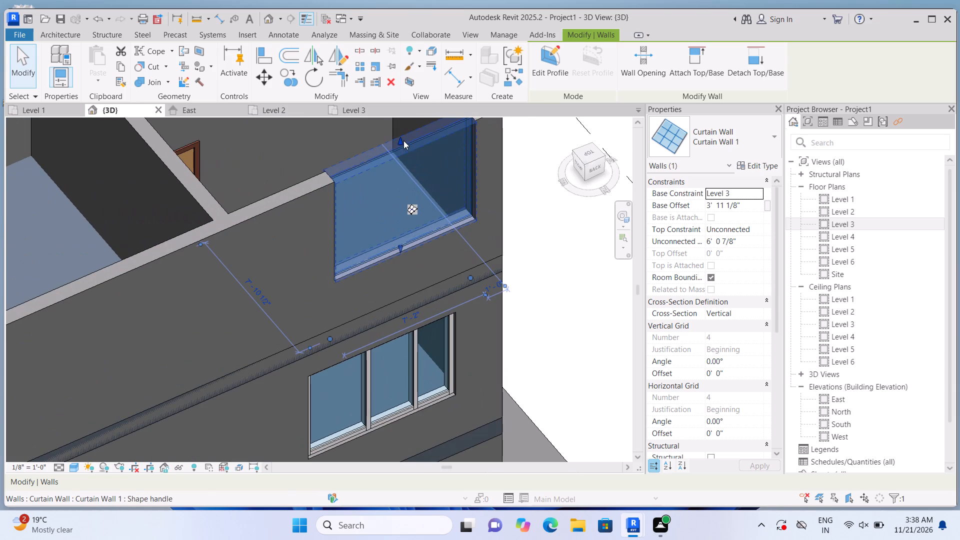
drag(403, 139, 409, 175)
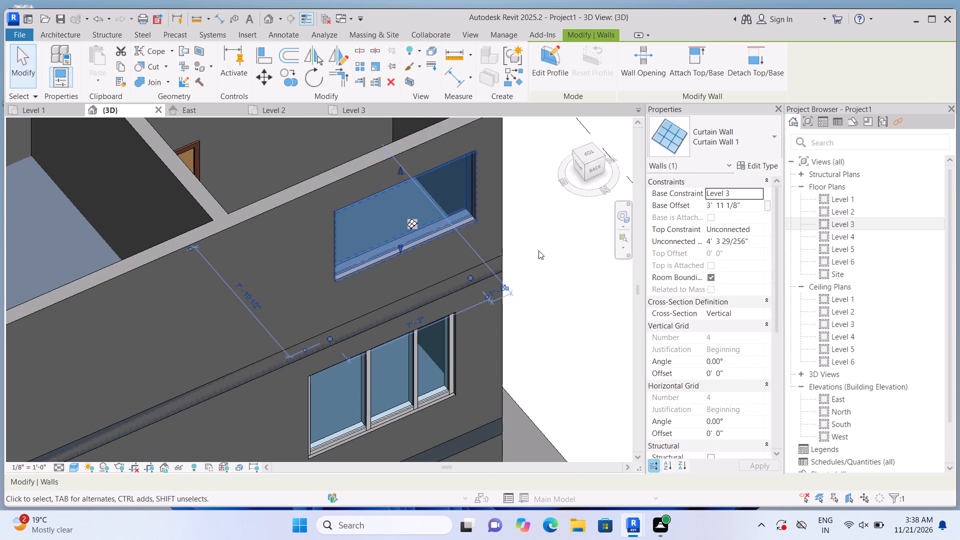
click(538, 250)
Divide the north-wall window near the northwest corner into thirds with two vertical curtain grid lines about 2'-5" apart.
scroll(529, 177, up, 3)
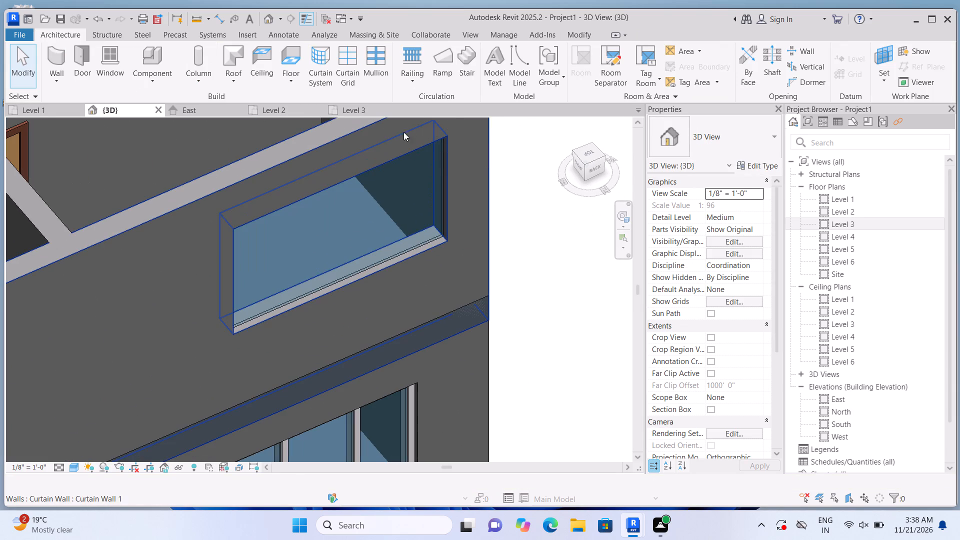
click(344, 70)
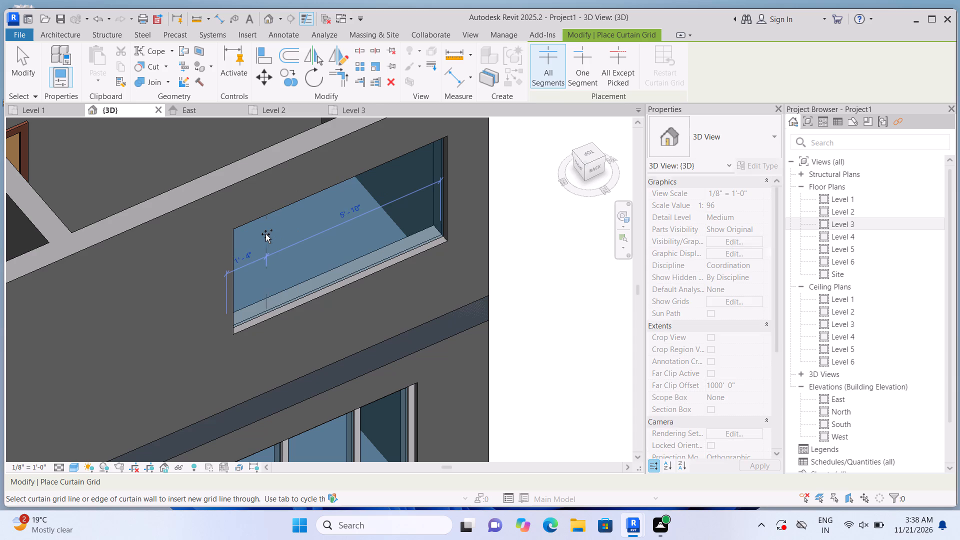
click(291, 234)
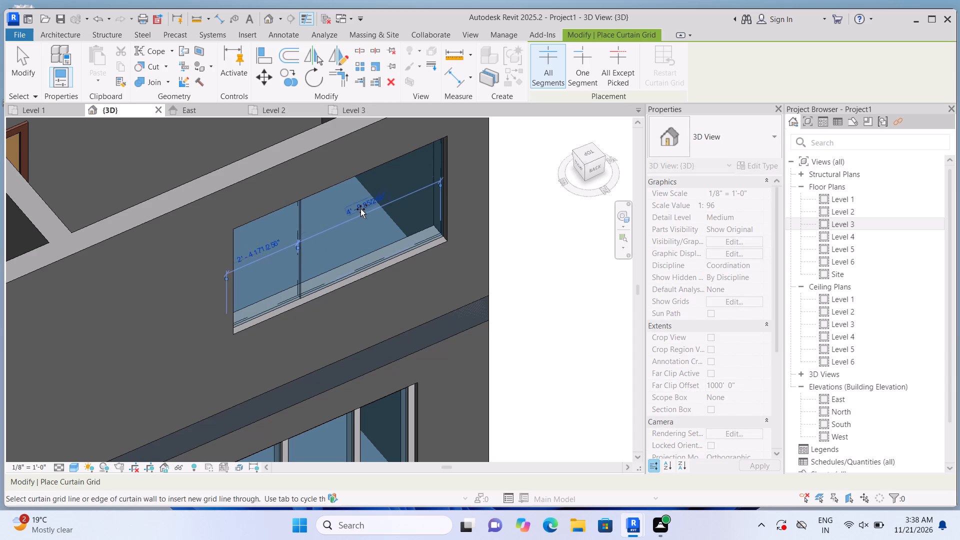
click(367, 175)
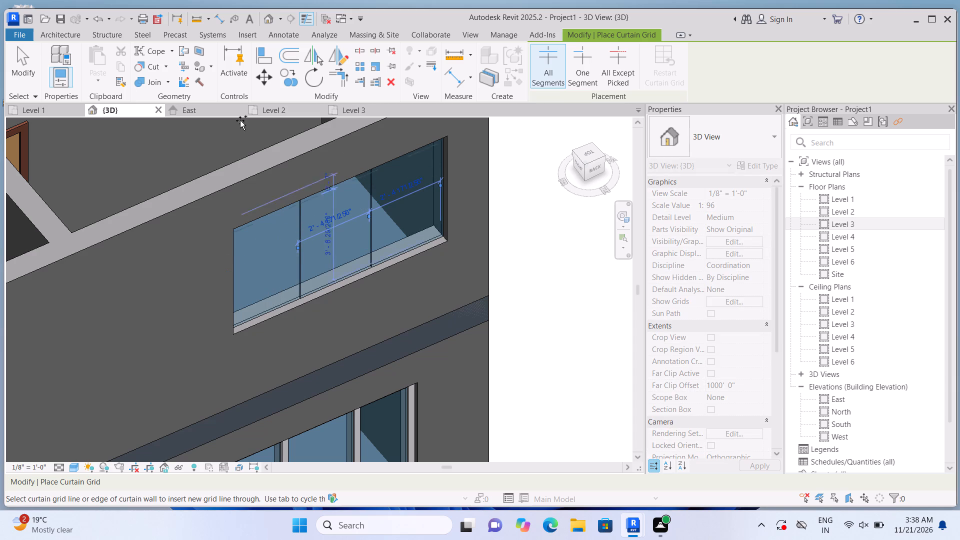
Place 2.5" x 5" rectangular mullions on the two vertical grid lines and around the border of the north-wall window near the northwest corner.
click(77, 33)
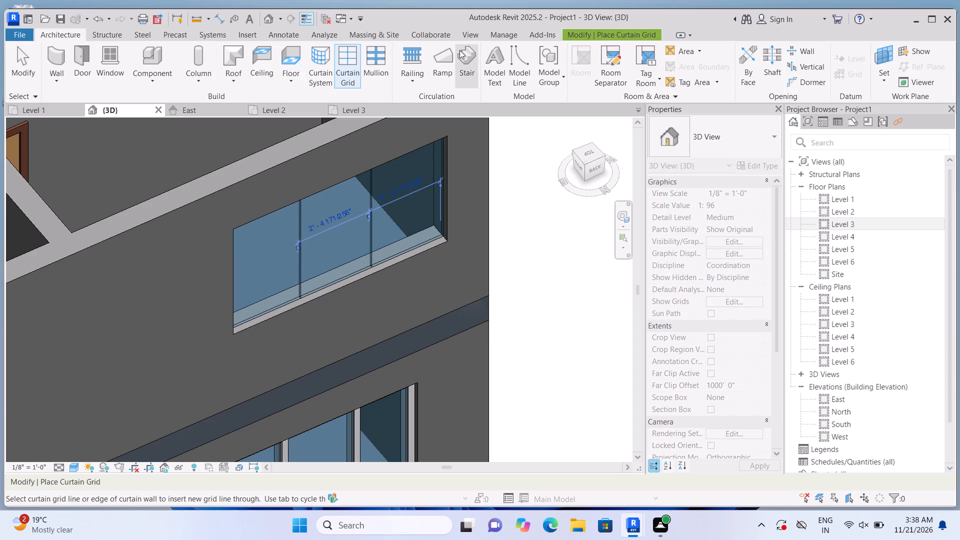
click(386, 61)
click(433, 183)
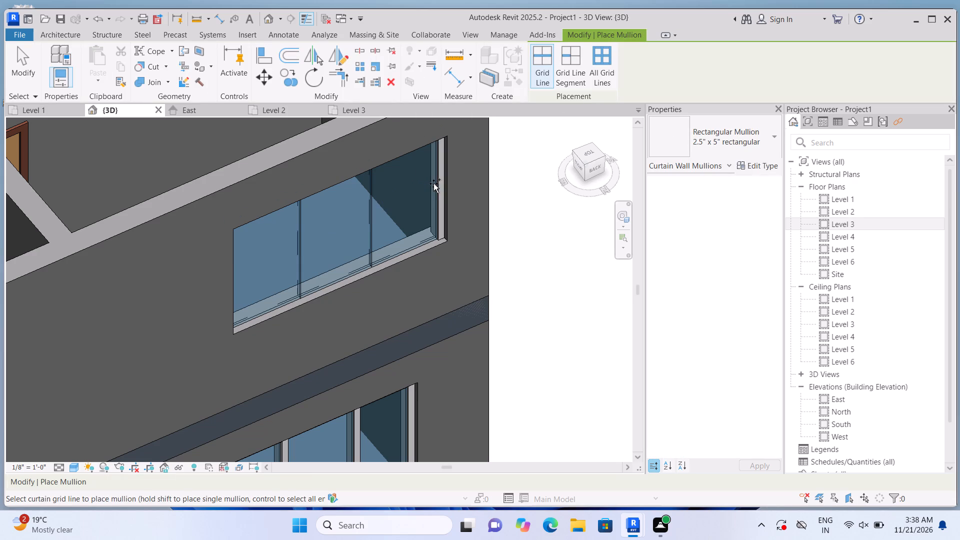
click(408, 166)
click(360, 216)
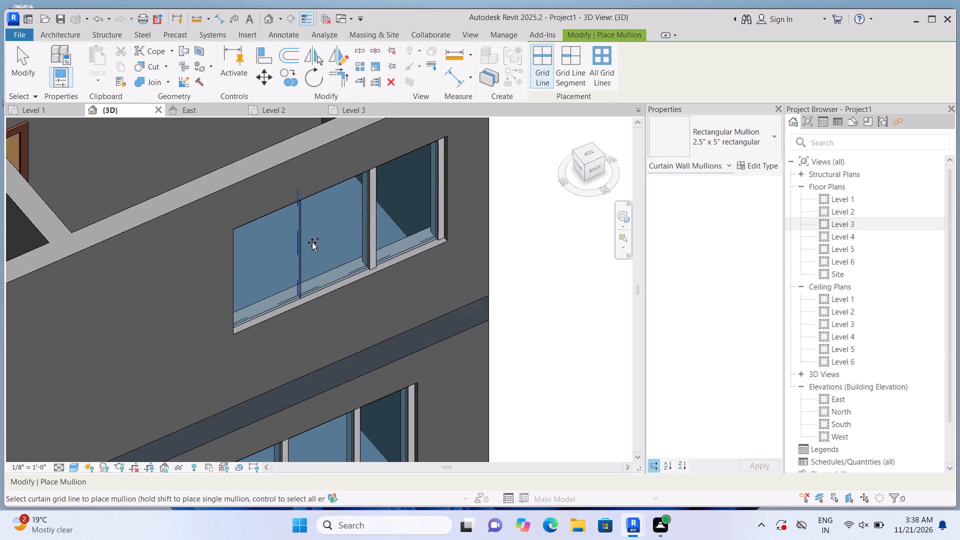
click(312, 242)
click(249, 272)
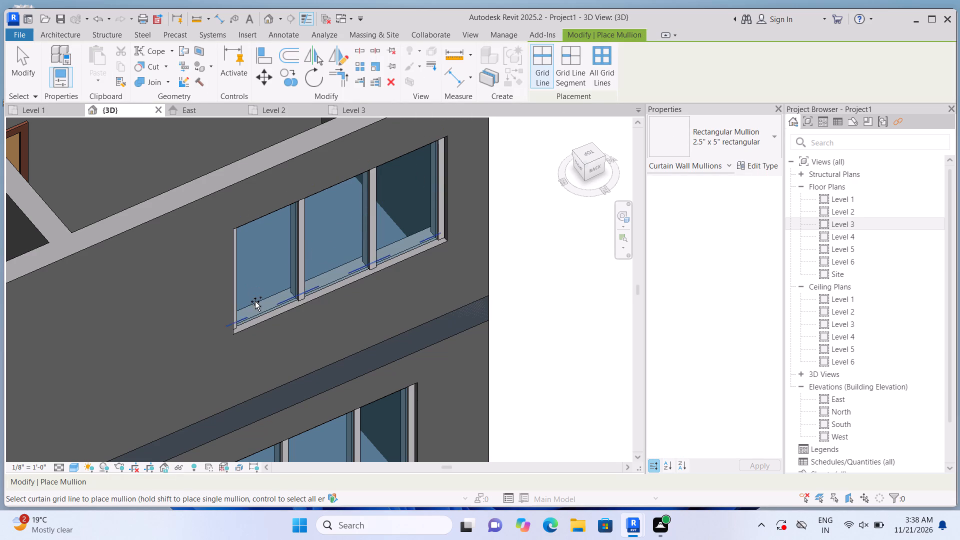
click(255, 301)
scroll(288, 293, down, 9)
key(Escape)
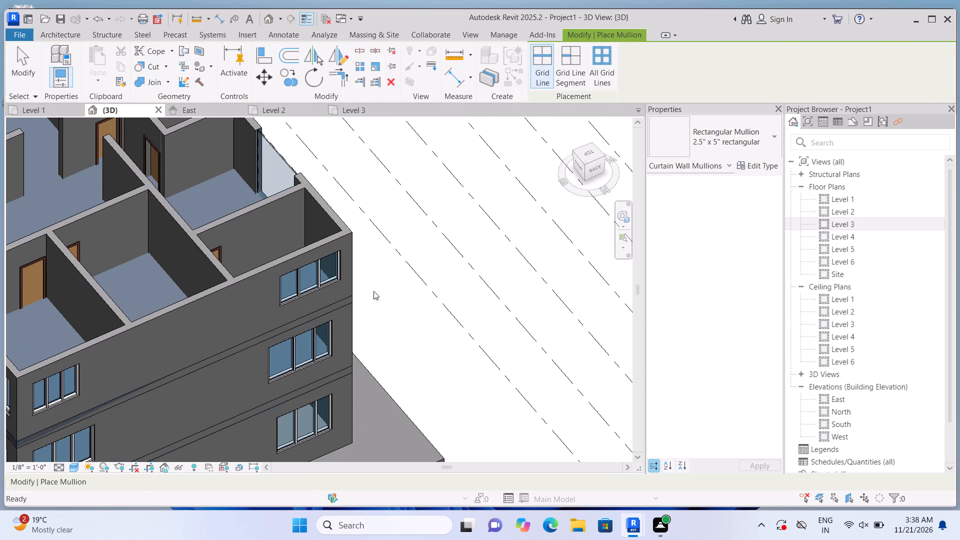
Orient the 3D view to the front of the building to examine the Level 3 curtain walls on that side.
click(591, 169)
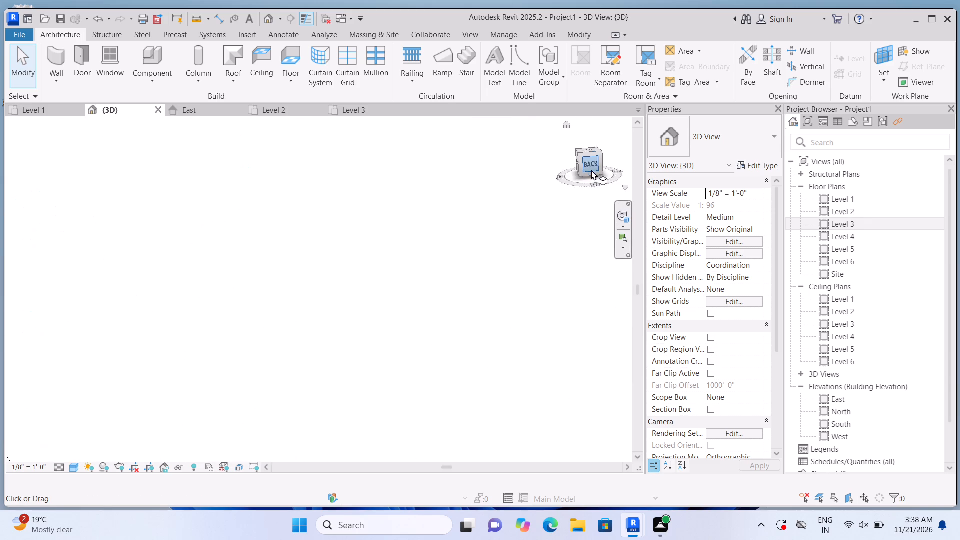
click(606, 159)
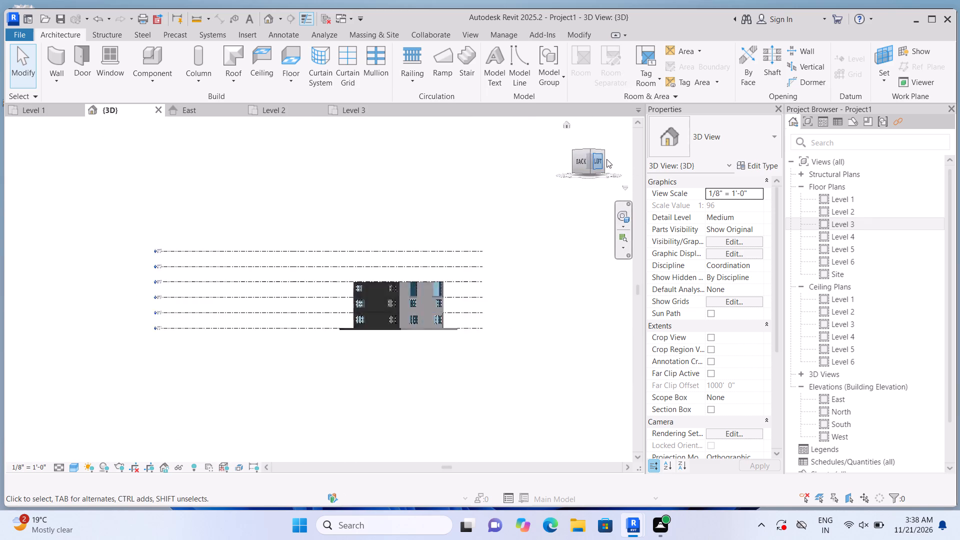
scroll(458, 285, up, 1)
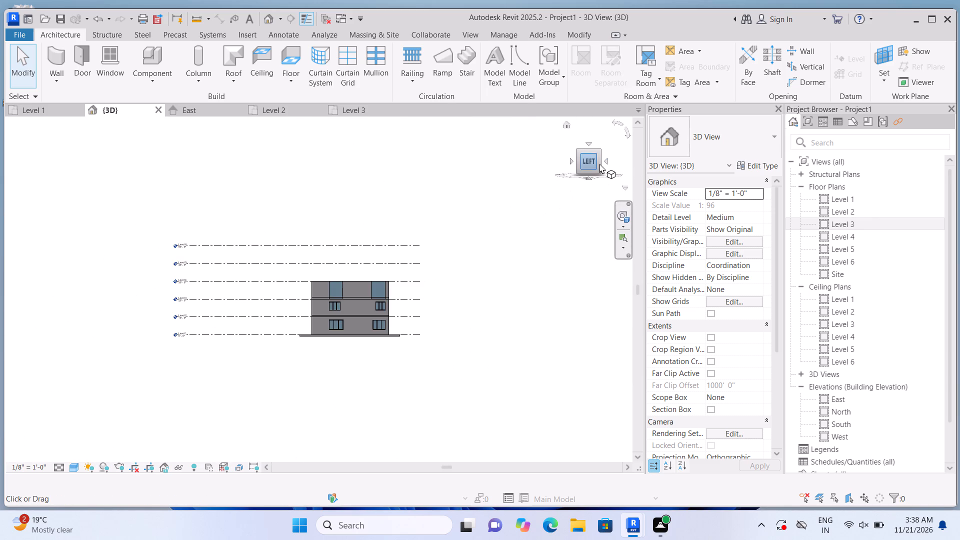
click(606, 160)
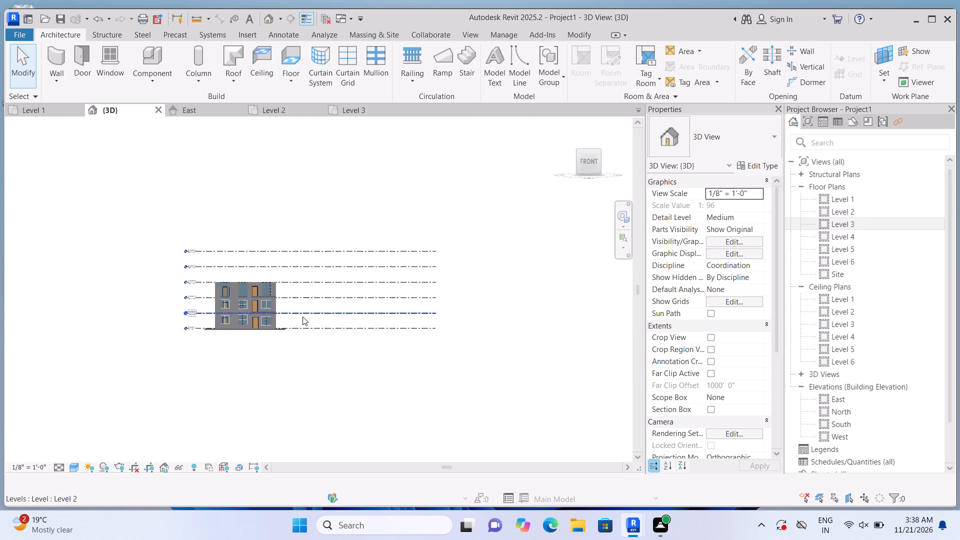
scroll(231, 319, up, 10)
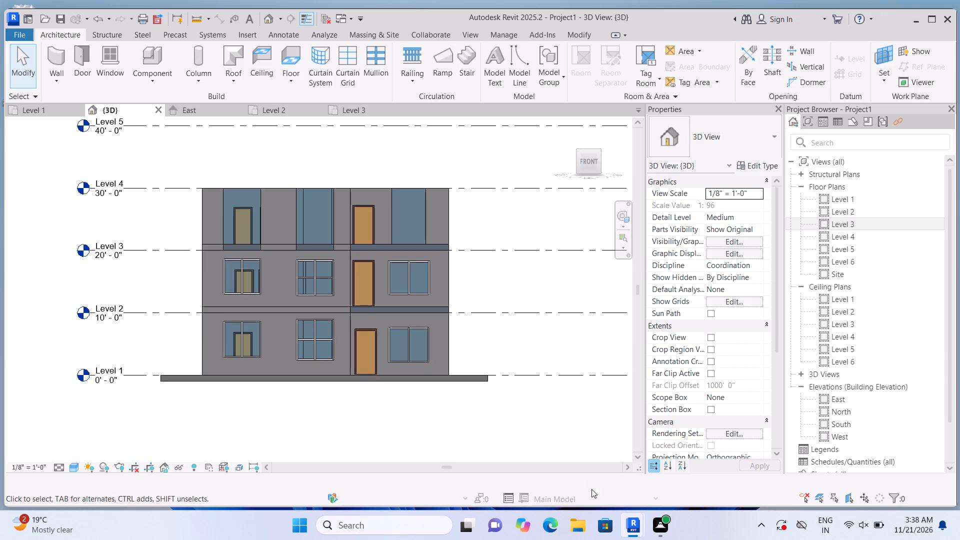
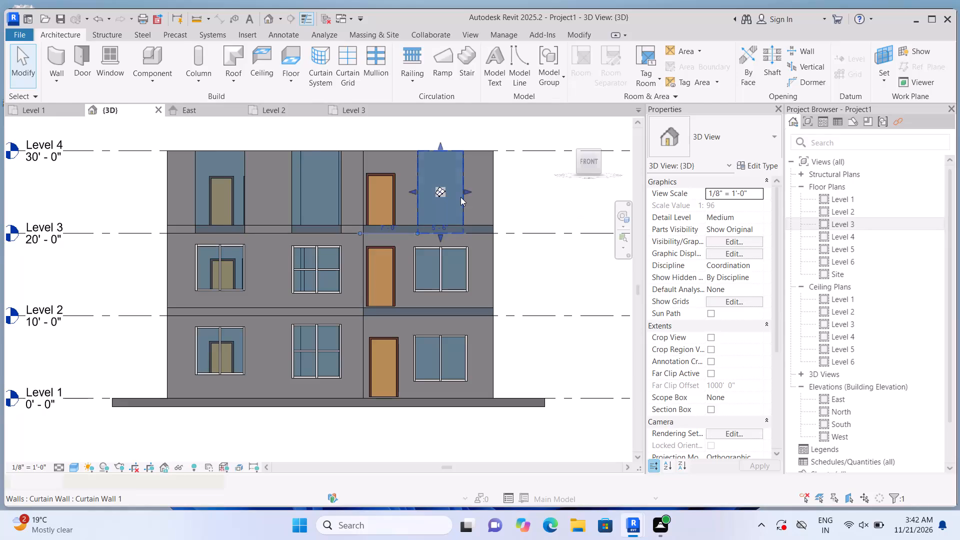
Widen the Level 3 front curtain wall above the two-pane window beside the doors to 6'-6" and raise its base offset to about 3'-1".
scroll(460, 197, up, 3)
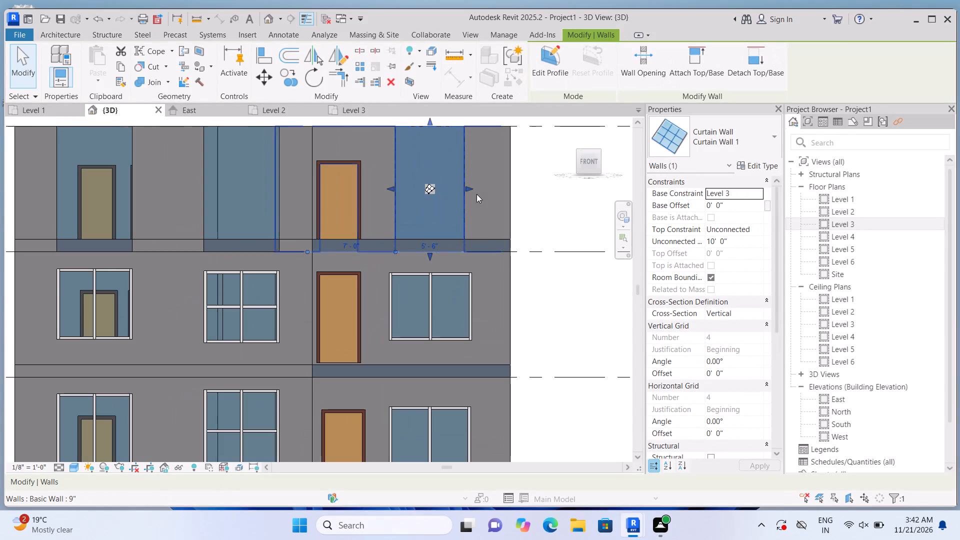
click(466, 185)
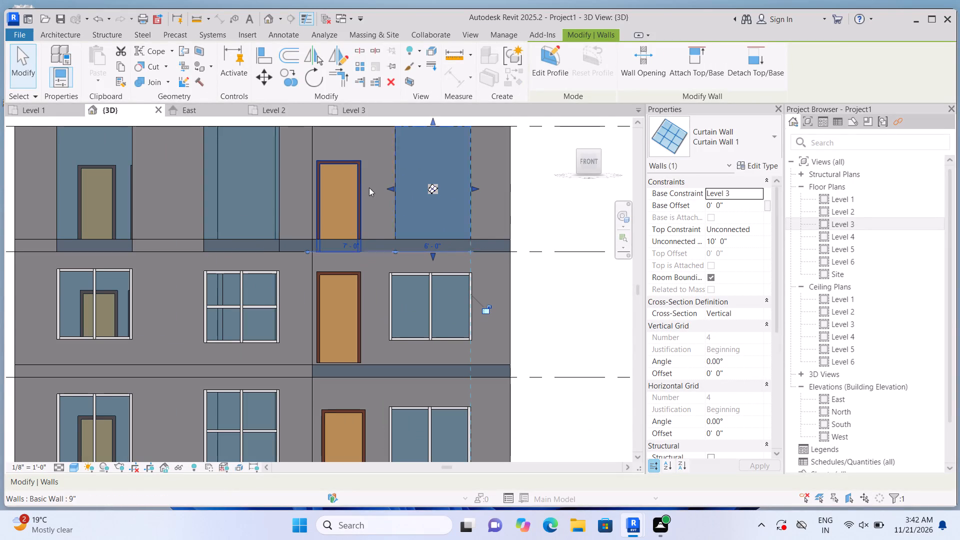
click(391, 188)
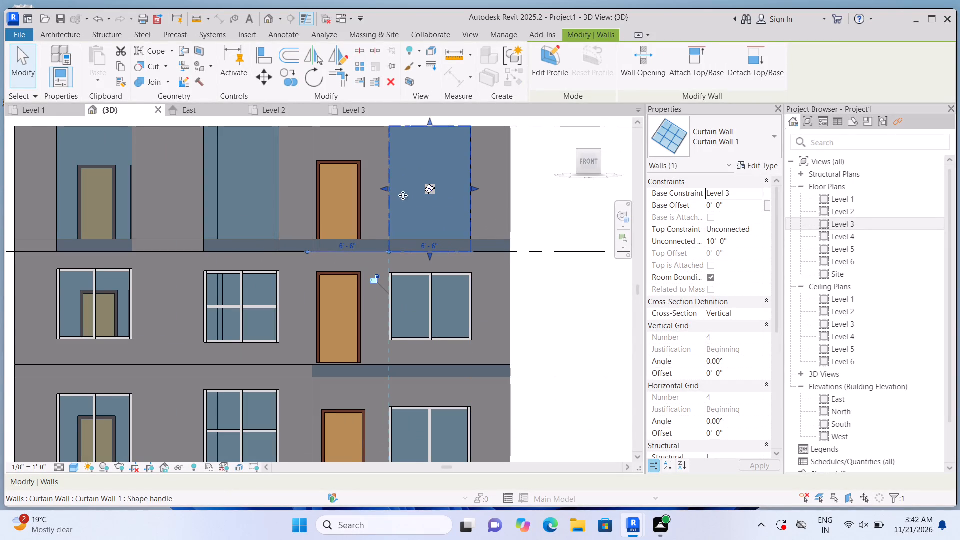
scroll(418, 216, up, 1)
drag(432, 257, 432, 255)
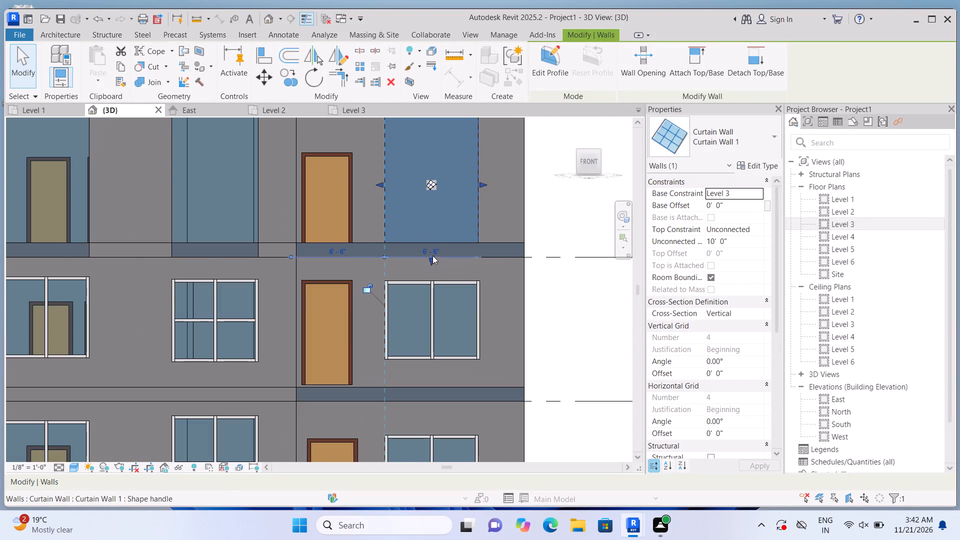
drag(432, 255, 435, 213)
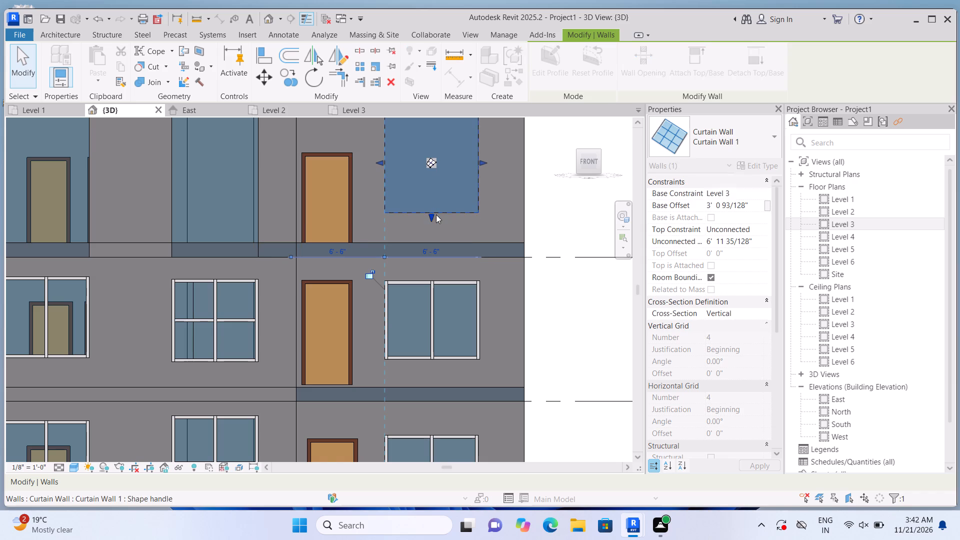
Raise the Level 3 front door to a sill height of 1'-2".
scroll(438, 218, down, 2)
scroll(449, 142, up, 2)
click(336, 218)
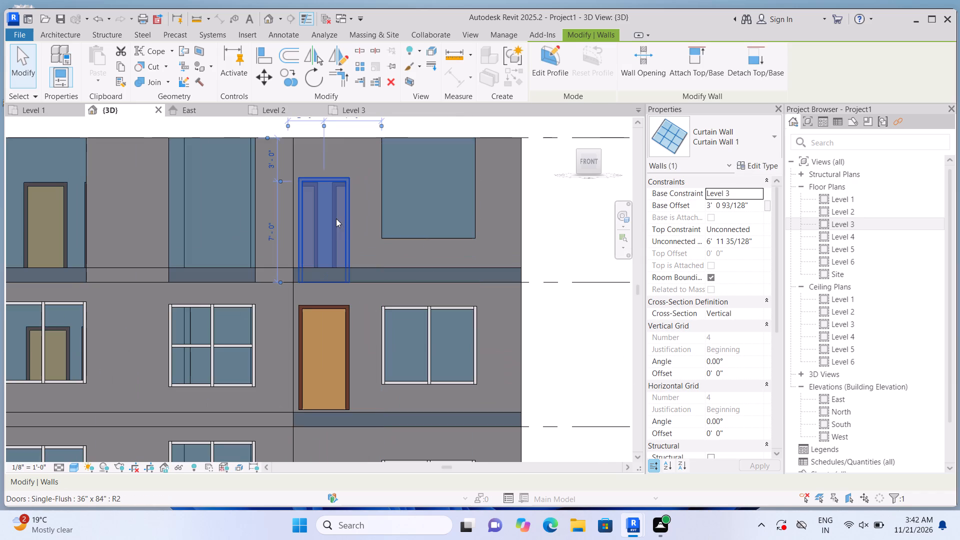
key(Up)
key(Up)
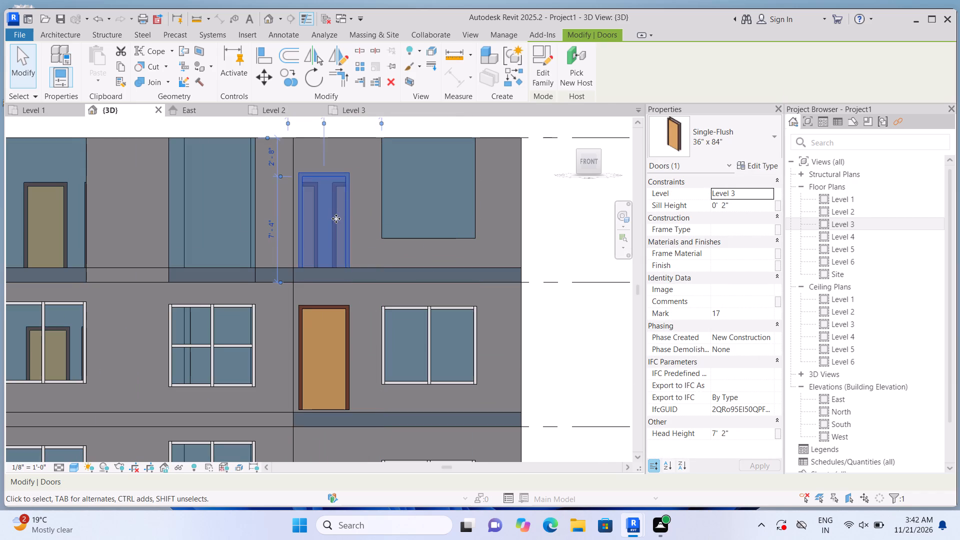
key(Up)
key(Up)
key(Up)
key(Up)
key(Up)
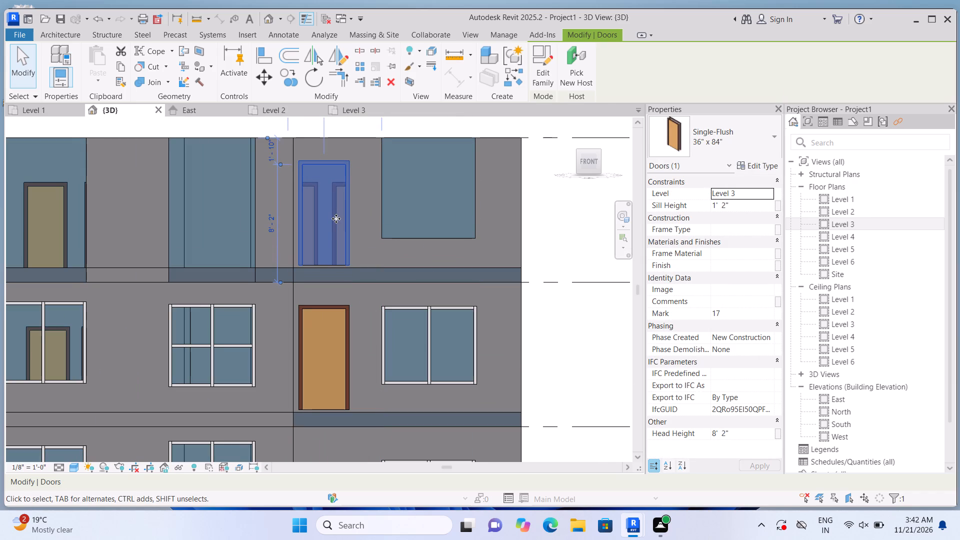
Lower the top of the Level 3 front curtain wall beside the door to a height of about 5'-2".
click(411, 197)
scroll(419, 183, up, 1)
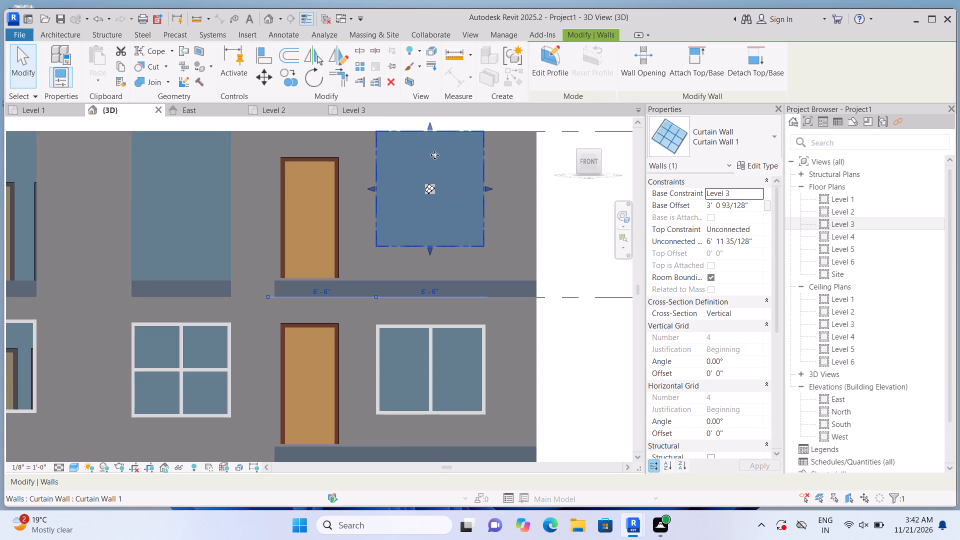
drag(429, 121, 428, 160)
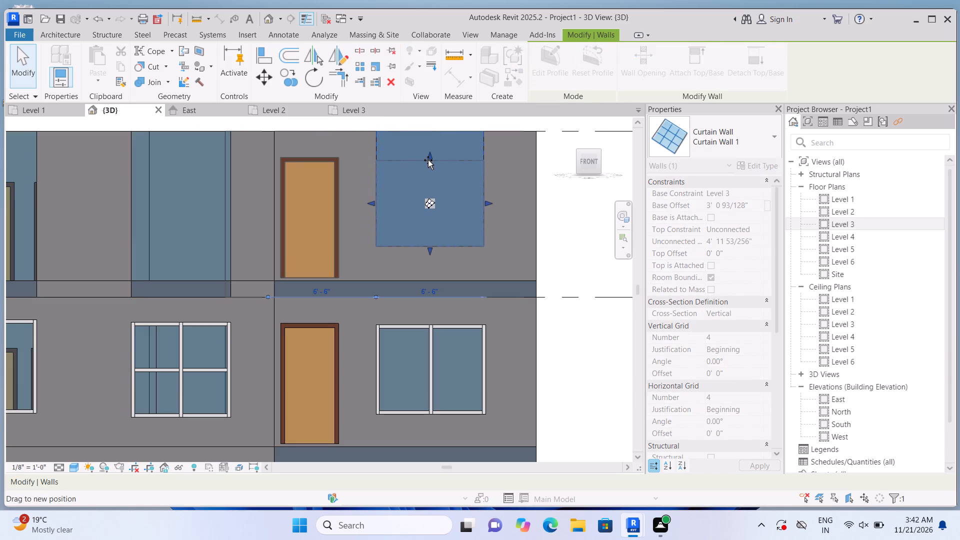
drag(428, 160, 428, 154)
drag(428, 149, 428, 153)
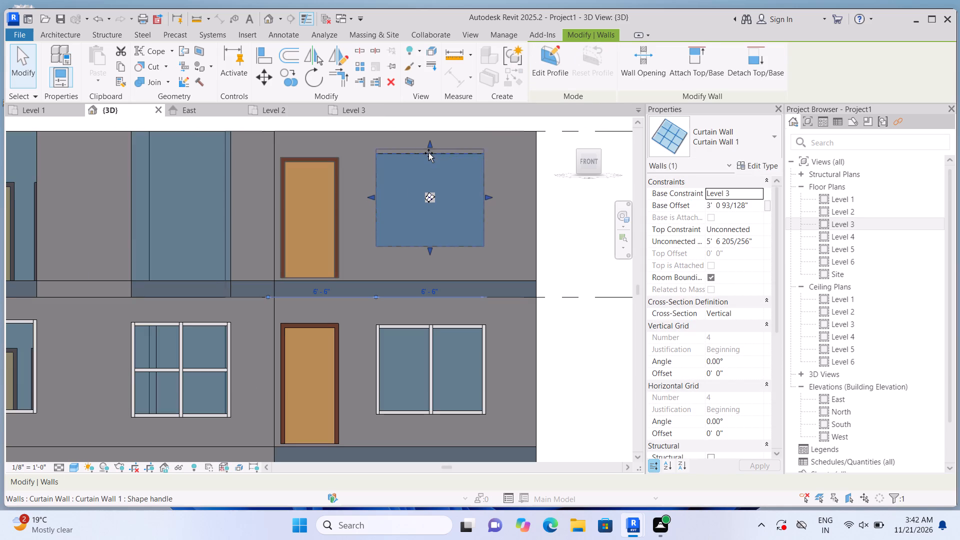
drag(428, 153, 428, 156)
click(428, 156)
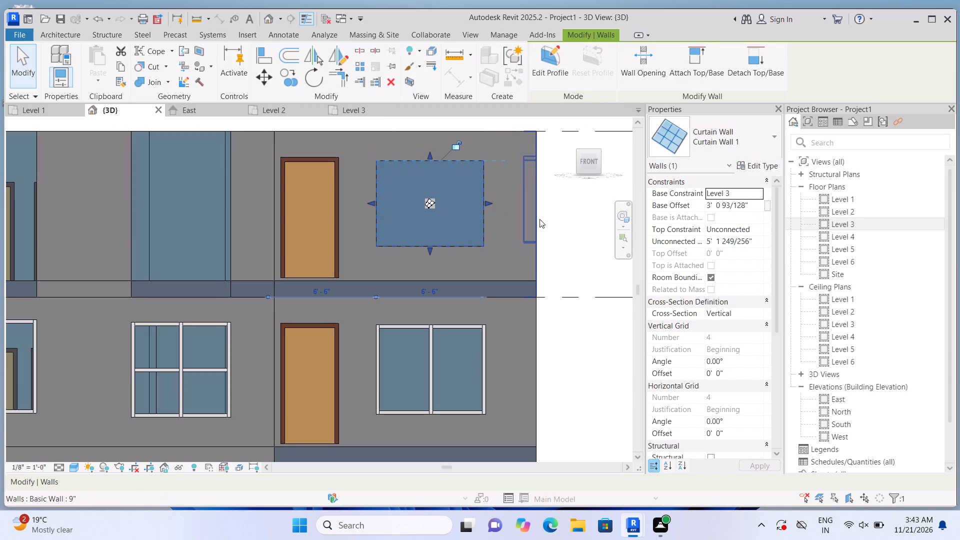
click(552, 227)
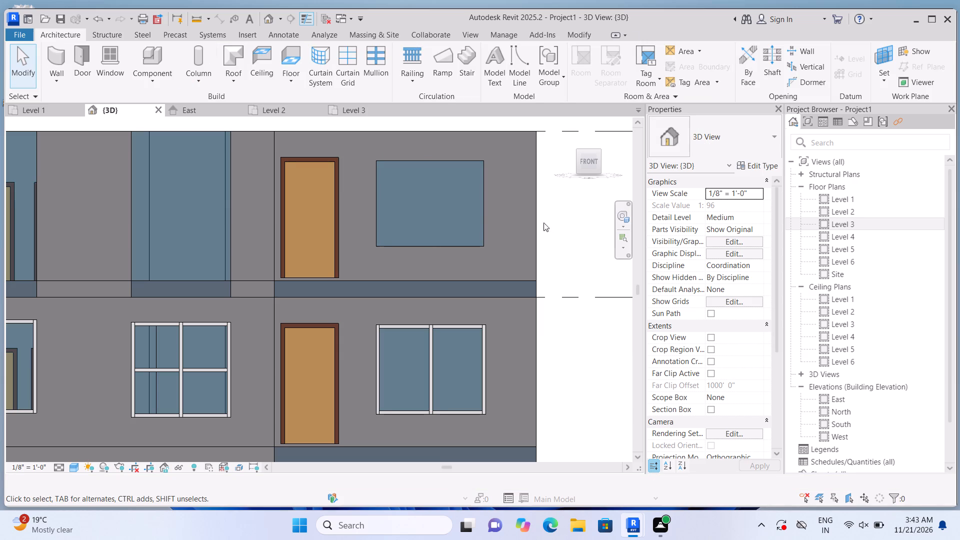
Divide the front window beside the Level 3 door with a vertical curtain grid line at its midpoint, 3'-3" from each side.
click(357, 77)
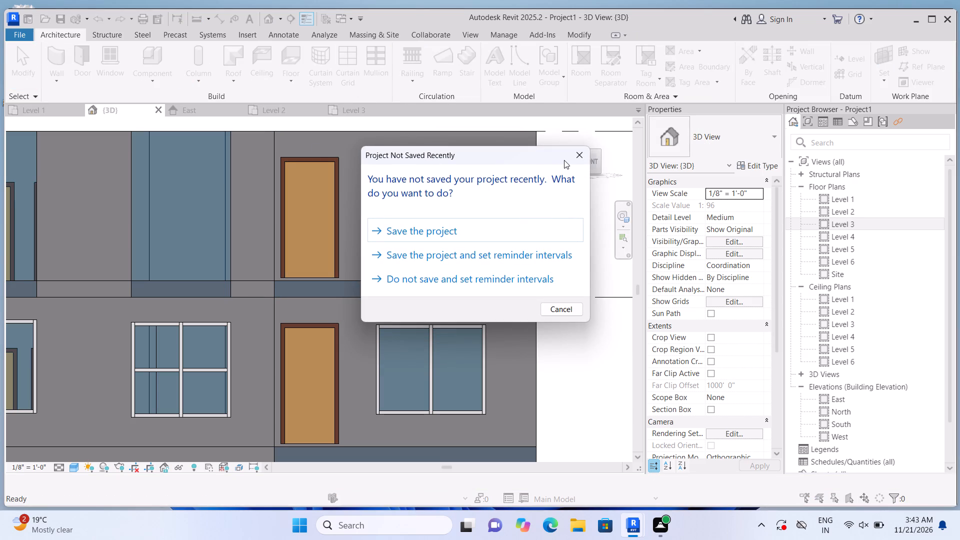
click(564, 160)
click(575, 159)
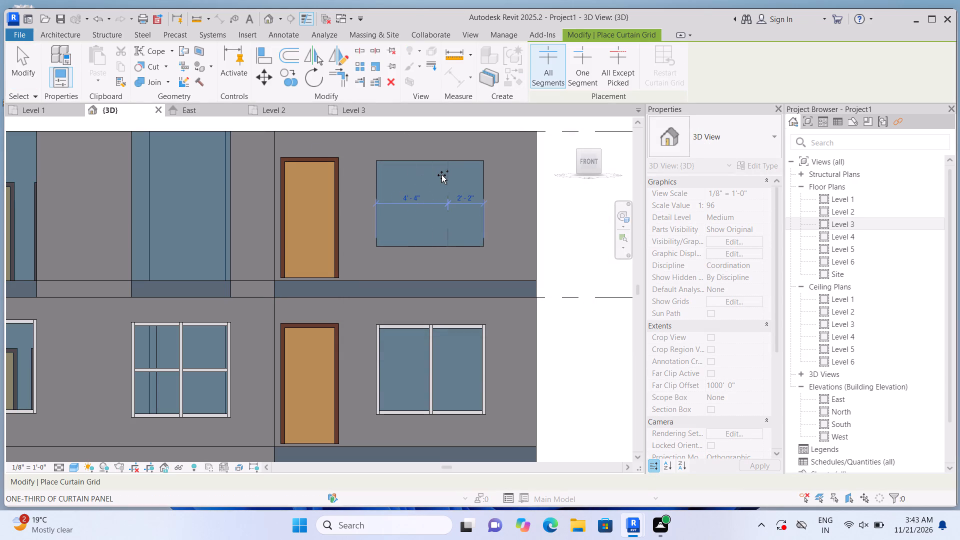
click(436, 175)
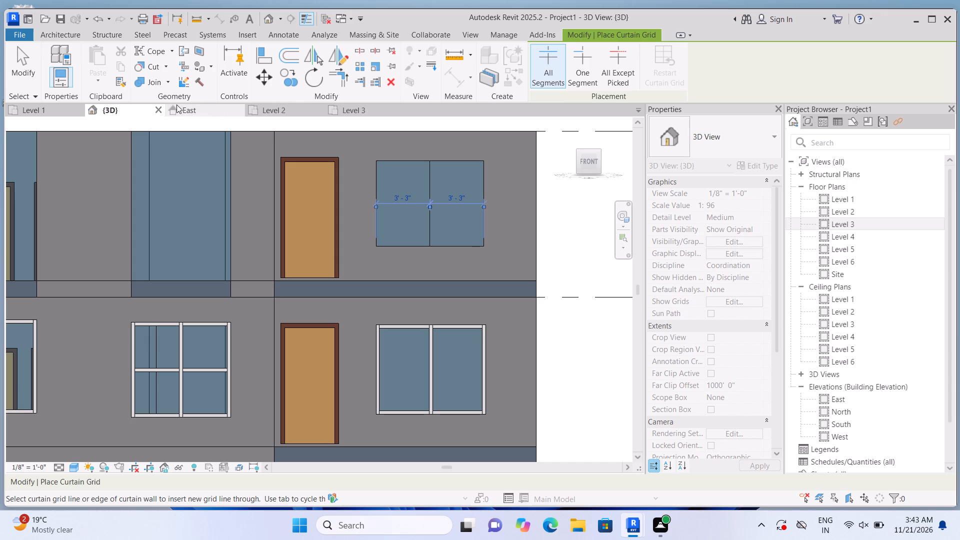
Place 2.5" x 5" rectangular mullions on the central grid line and all four borders of the front window beside the Level 3 door.
click(74, 34)
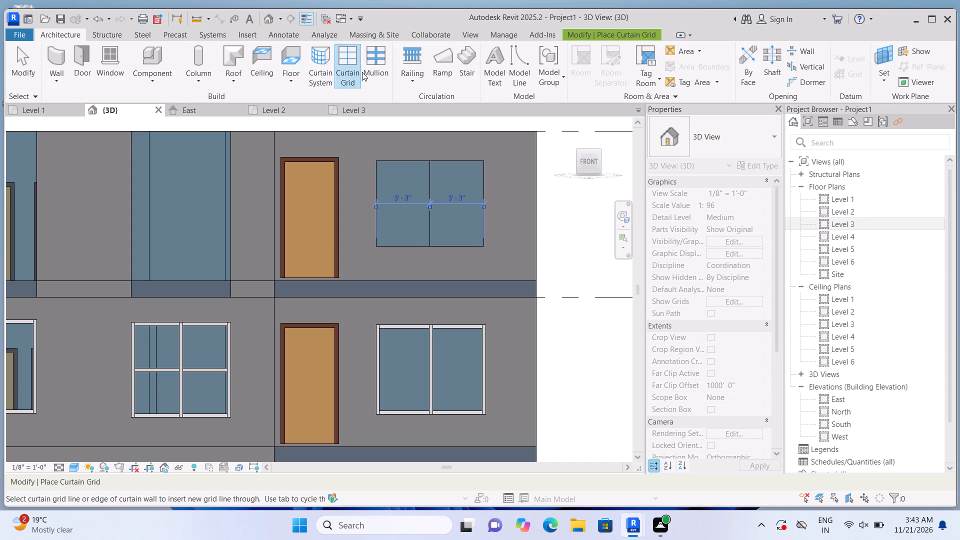
click(371, 70)
click(409, 162)
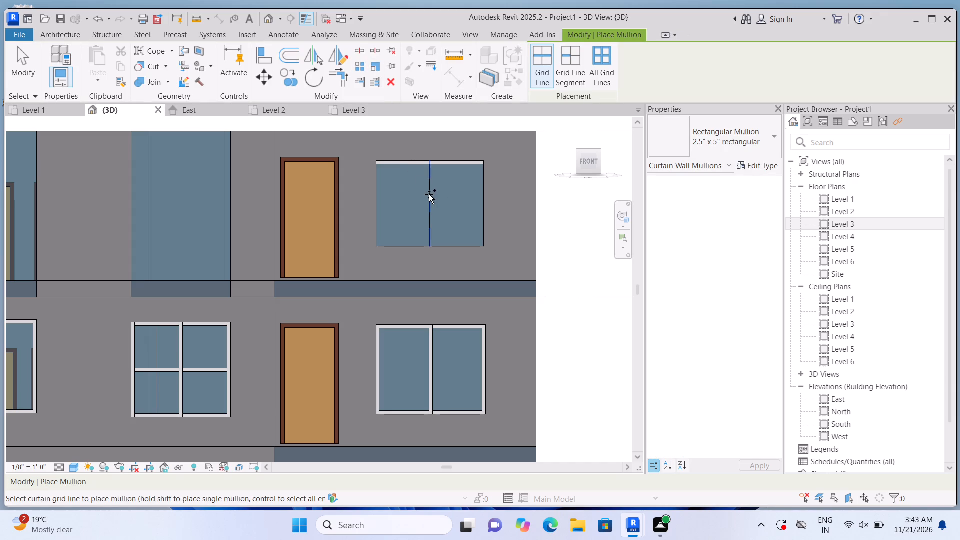
click(429, 194)
click(484, 203)
click(472, 241)
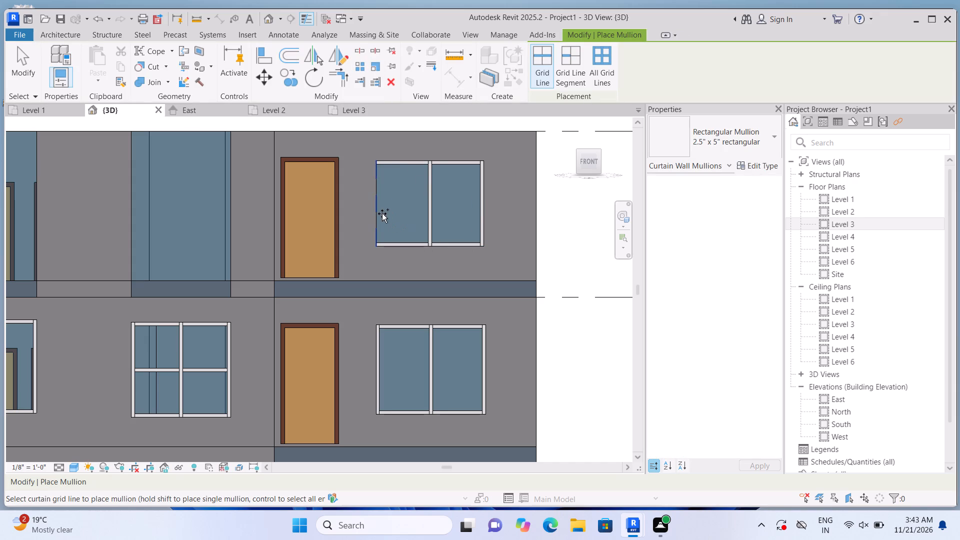
click(380, 213)
scroll(407, 202, down, 5)
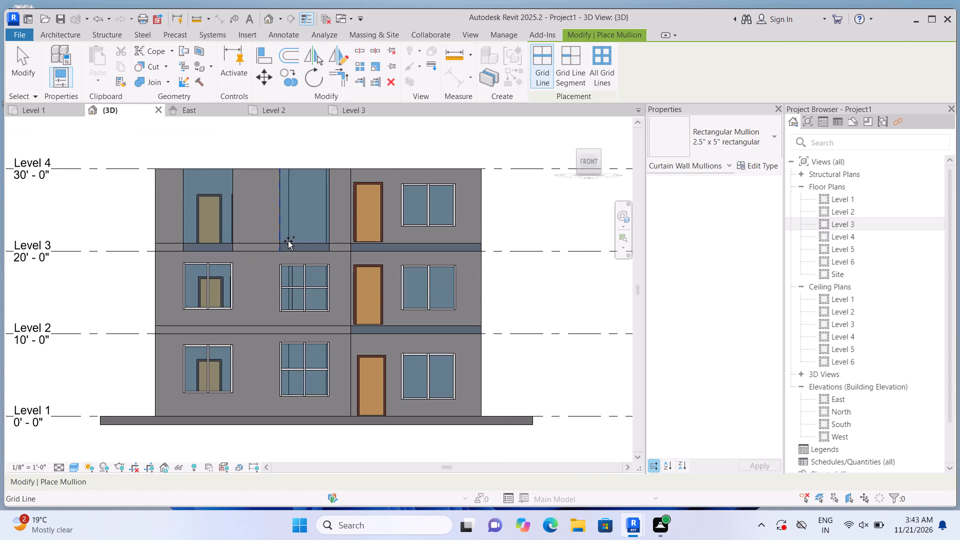
key(Escape)
Raise the base of the middle Level 3 front curtain wall, above the four-pane window, to an offset of about 3'-2".
scroll(275, 242, up, 3)
click(313, 228)
scroll(313, 226, up, 2)
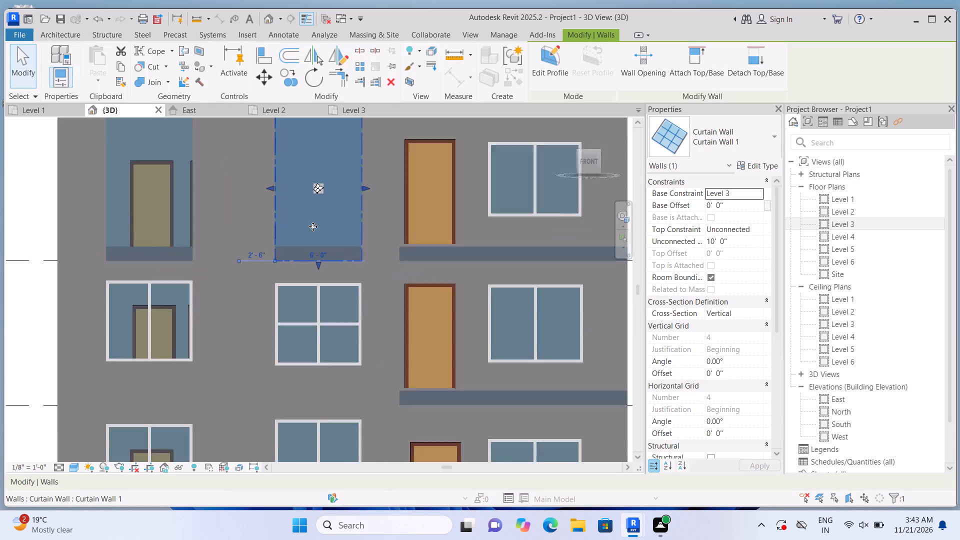
scroll(304, 216, up, 1)
double_click(260, 177)
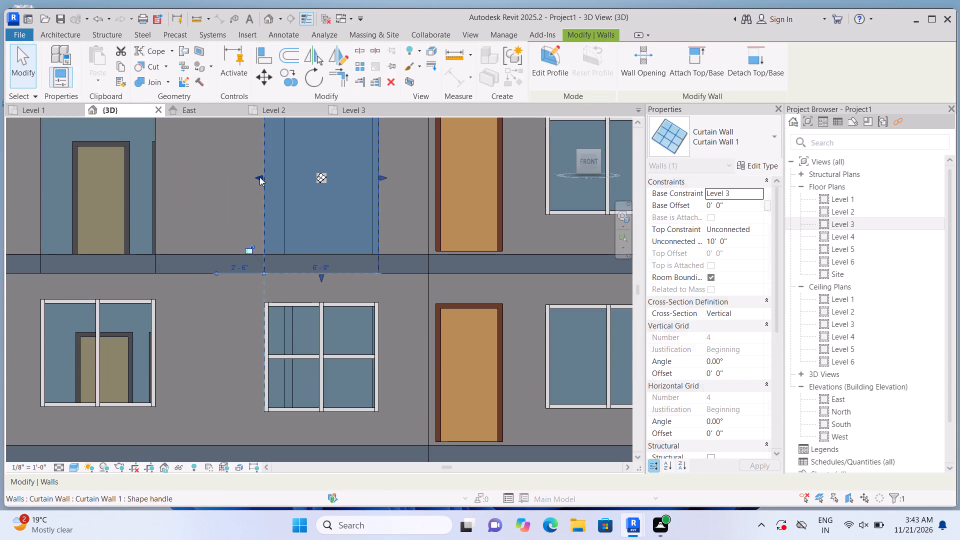
double_click(384, 176)
scroll(385, 194, down, 2)
scroll(359, 224, up, 1)
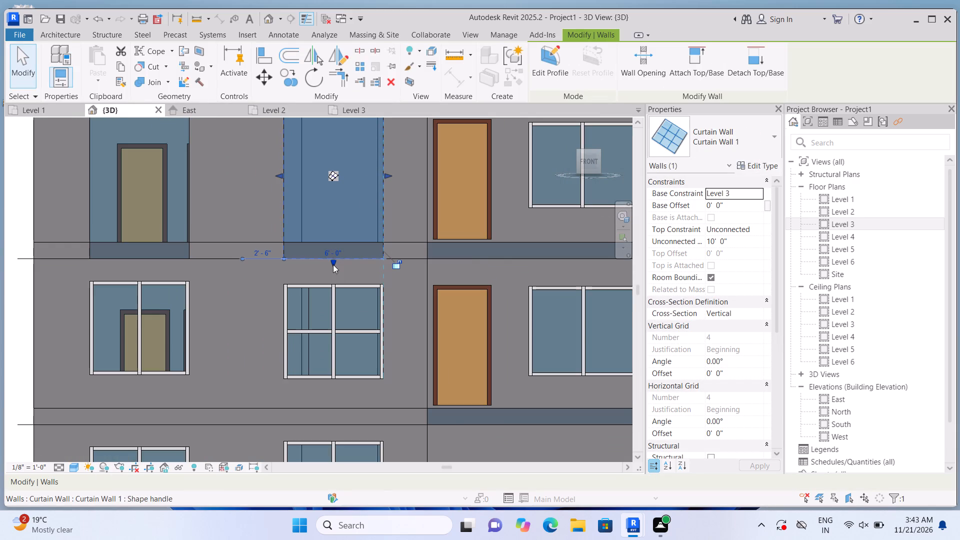
drag(332, 261, 328, 216)
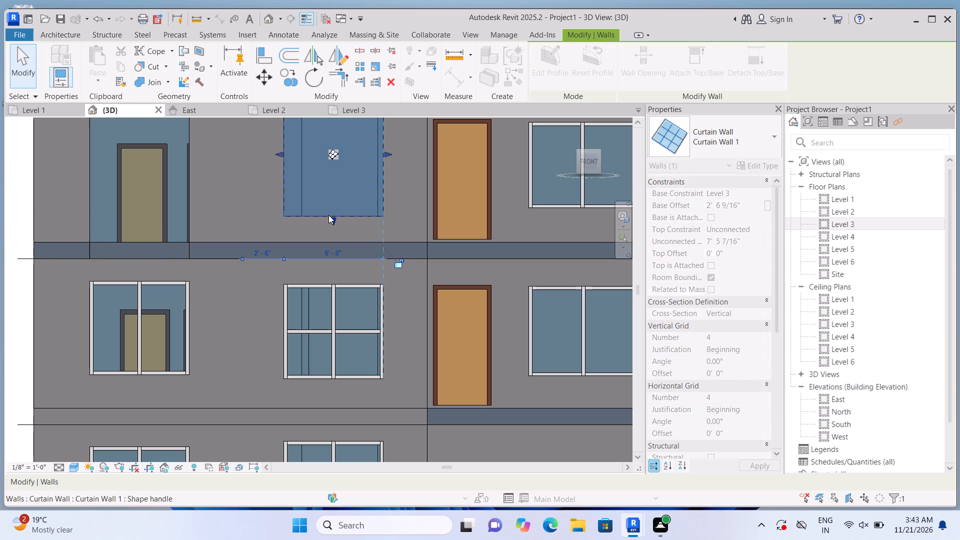
drag(331, 214, 331, 206)
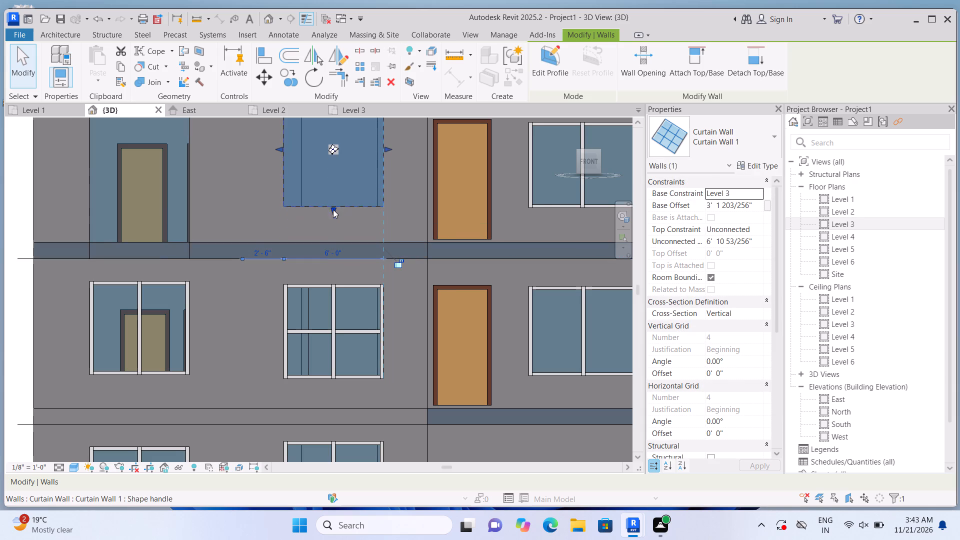
Lower the middle Level 3 front curtain wall's top and adjust its bottom edge, giving about 3'-0" base offset and 5'-7" height.
scroll(334, 214, down, 1)
scroll(341, 171, up, 1)
scroll(342, 172, down, 3)
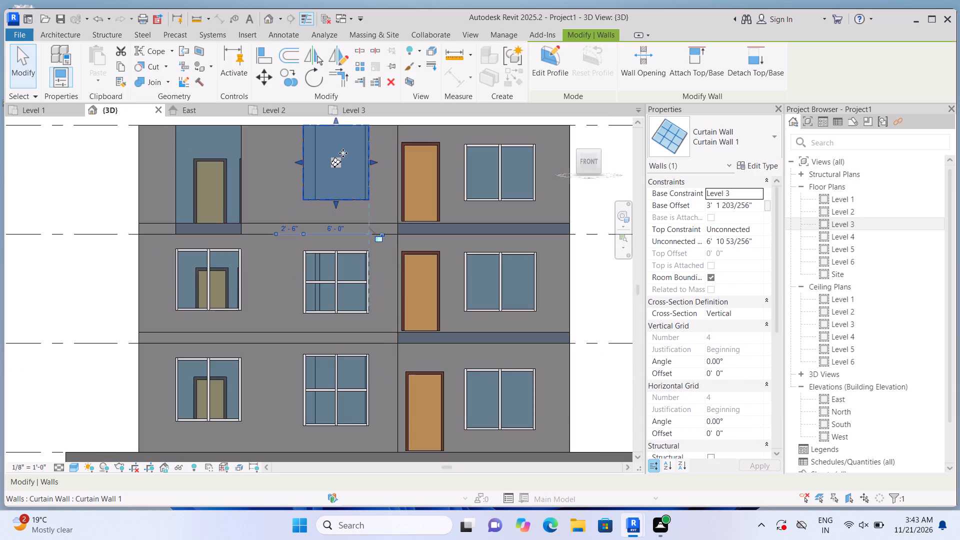
scroll(343, 152, up, 2)
scroll(339, 129, down, 3)
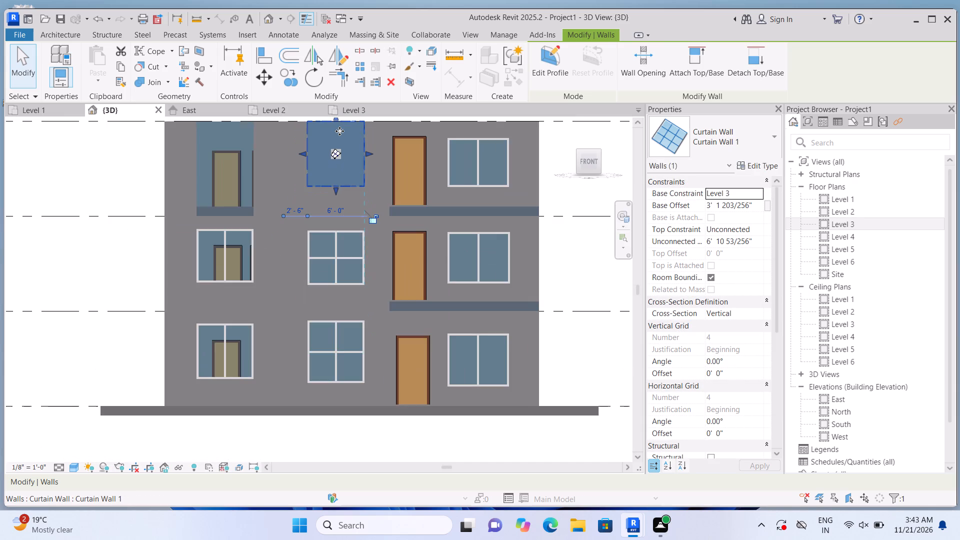
drag(336, 117, 339, 141)
scroll(339, 141, down, 4)
scroll(341, 131, up, 3)
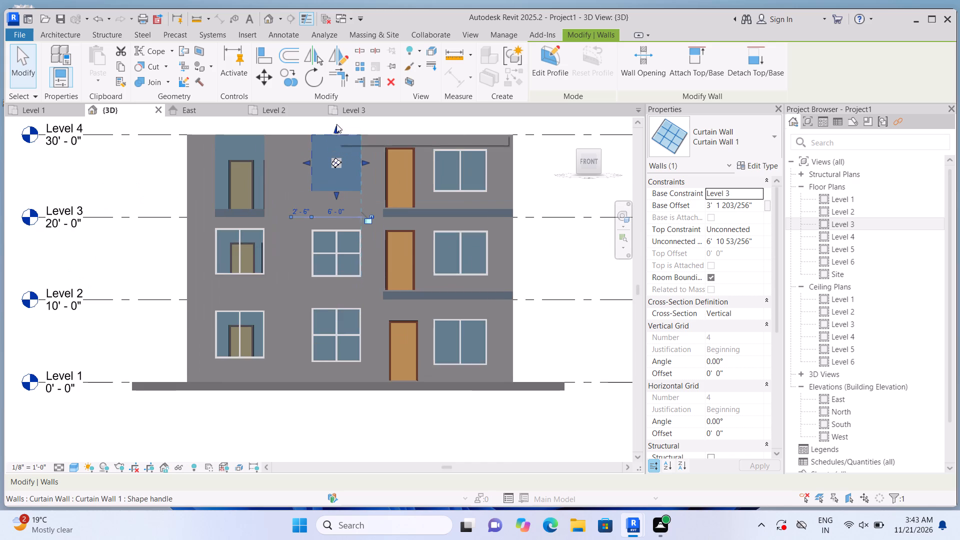
drag(336, 134, 336, 149)
scroll(336, 148, up, 5)
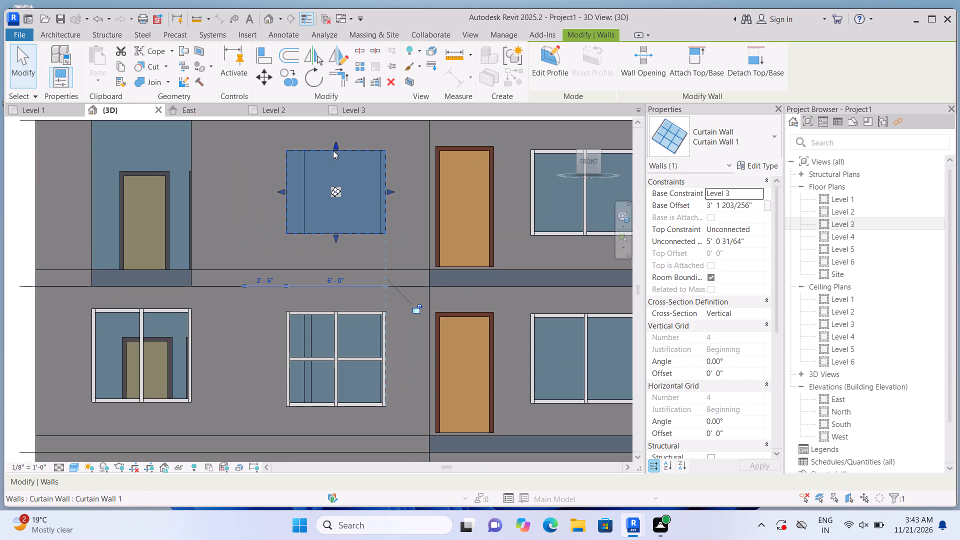
click(335, 143)
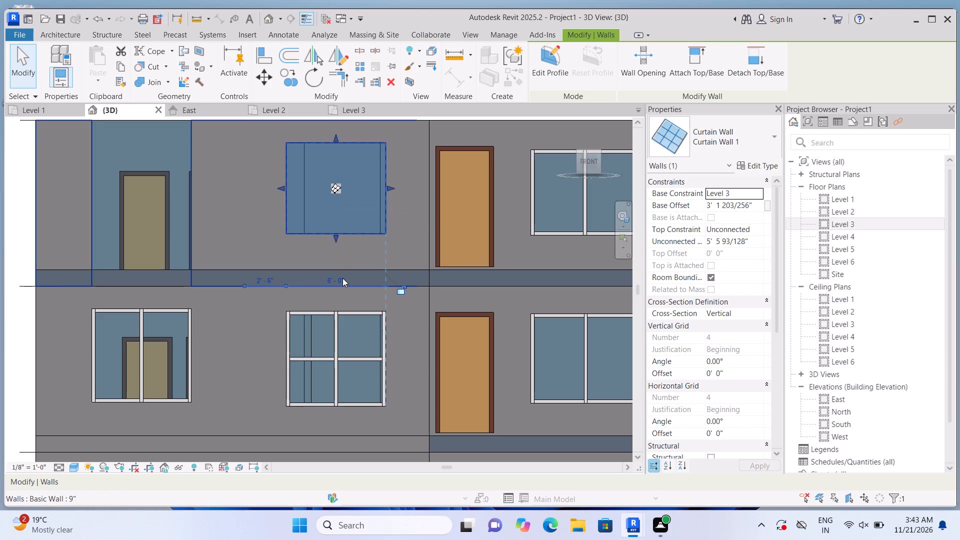
scroll(342, 257, up, 1)
scroll(341, 255, down, 3)
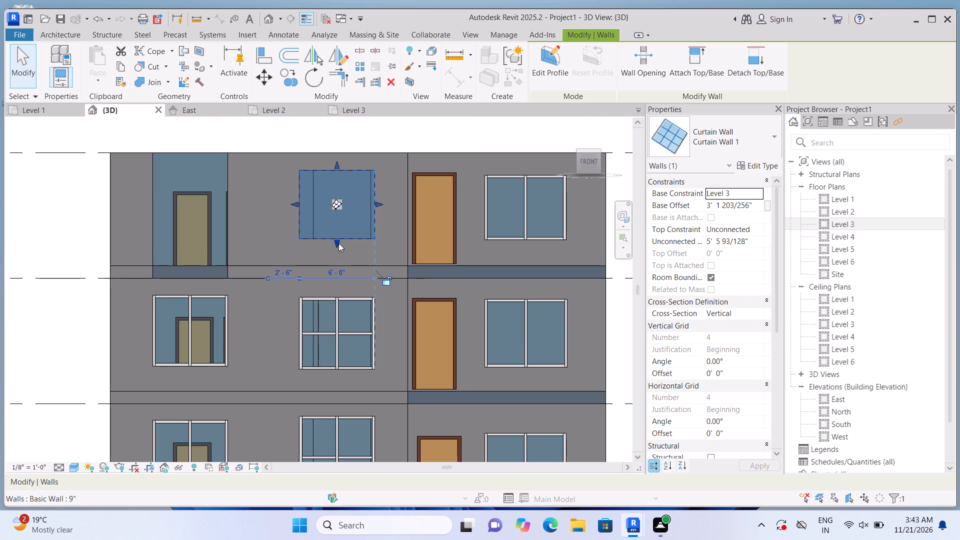
click(337, 240)
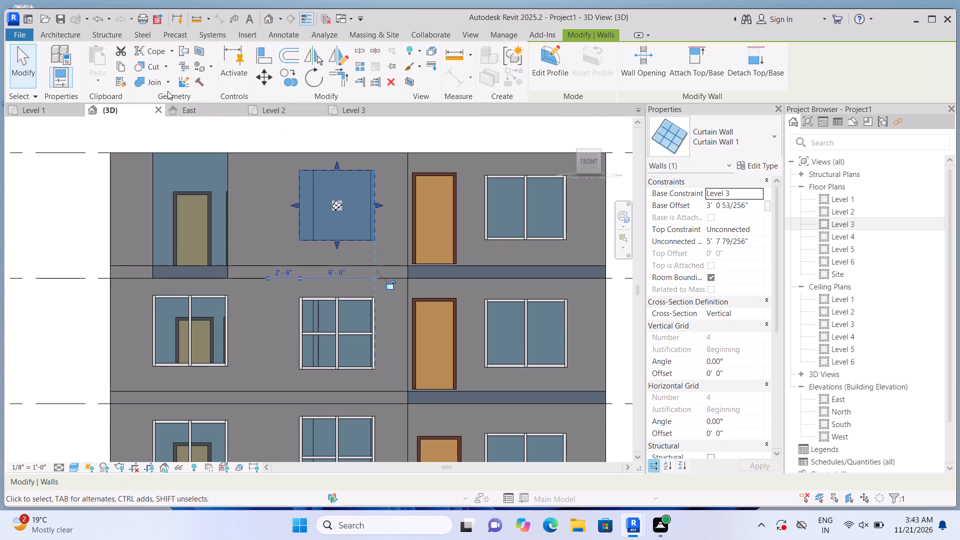
Divide the middle Level 3 front window with a vertical curtain grid line at its midpoint, 3'-0" from each side.
click(57, 34)
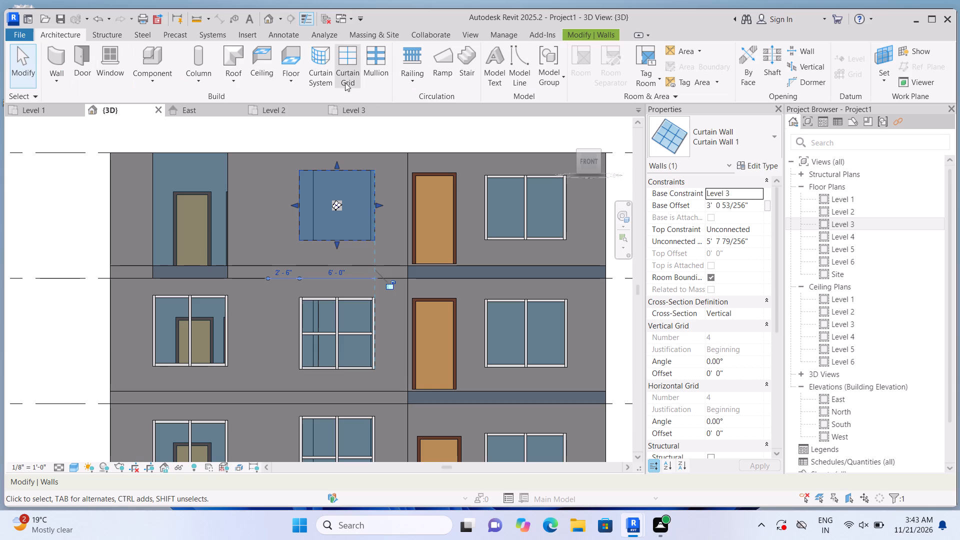
click(353, 77)
scroll(333, 166, up, 2)
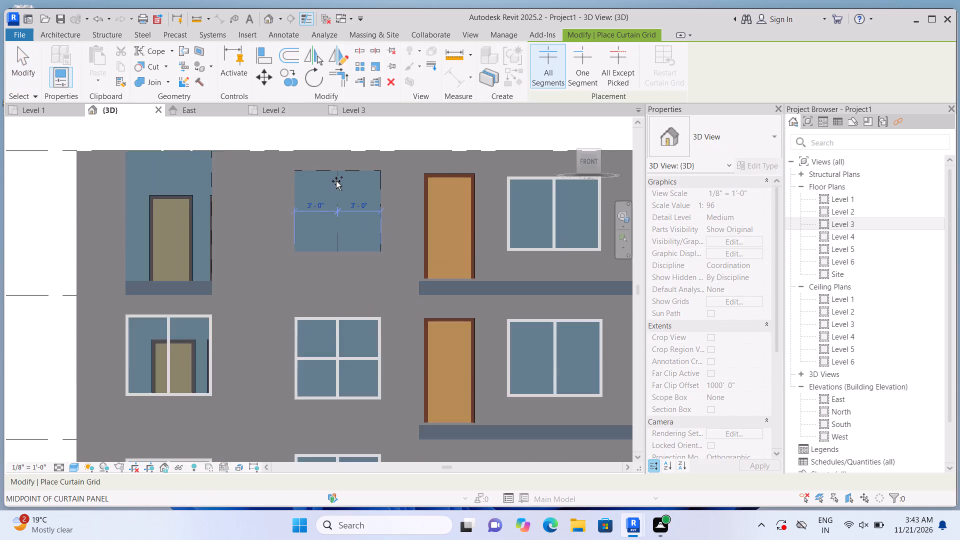
scroll(339, 187, up, 1)
click(339, 187)
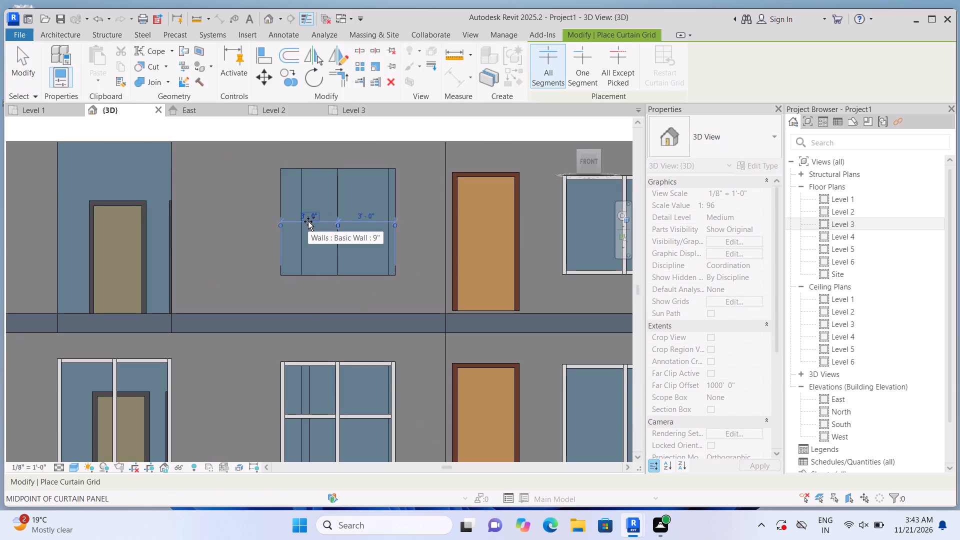
Divide the middle Level 3 front window with a horizontal curtain grid line at mid-height, crossing the vertical one.
key(Escape)
click(284, 222)
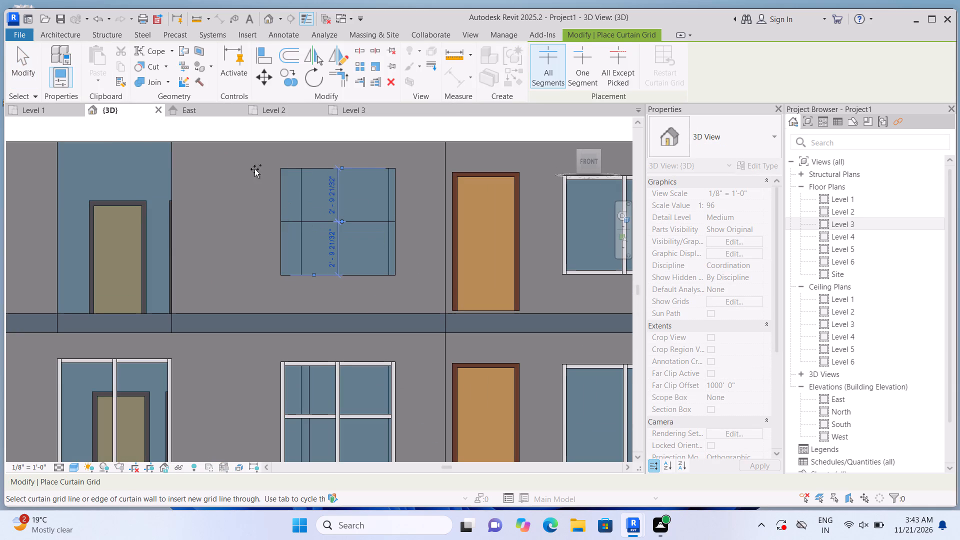
Place 2.5" x 5" rectangular mullions on both grid lines and all four borders of the middle Level 3 front window.
click(72, 34)
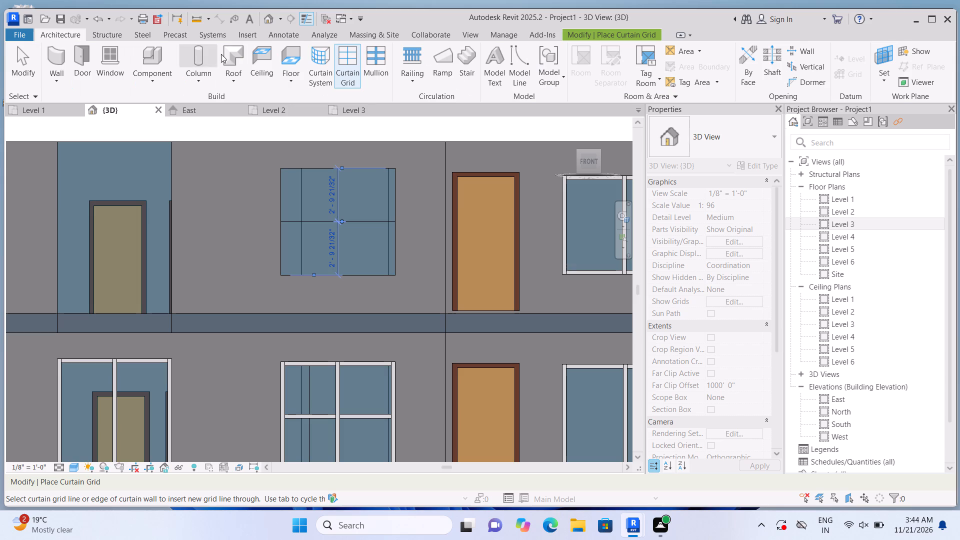
click(377, 57)
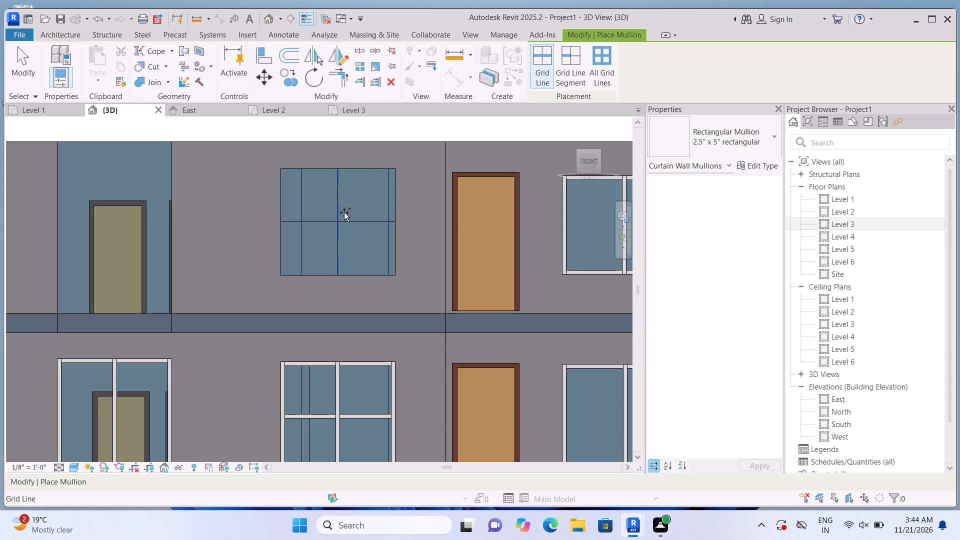
click(344, 213)
click(353, 175)
click(359, 225)
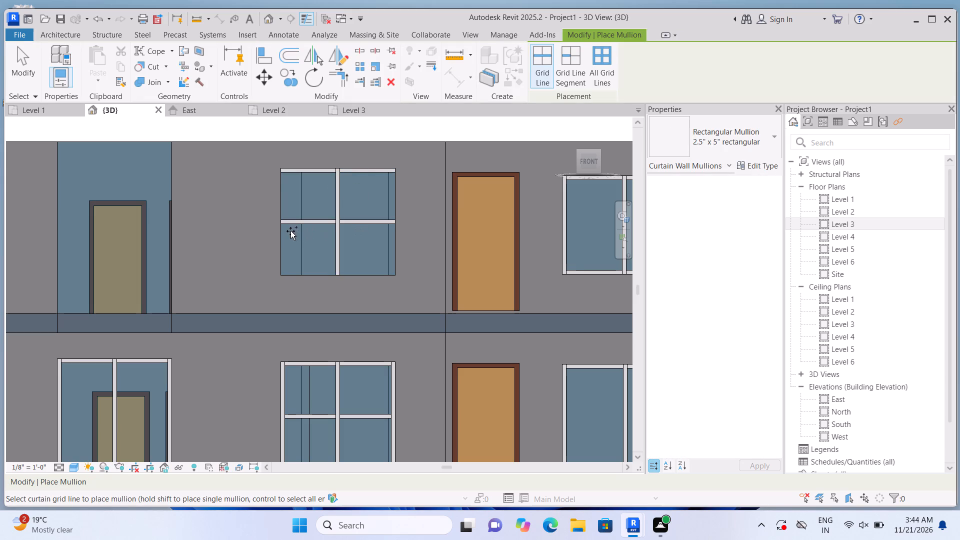
click(283, 230)
click(311, 269)
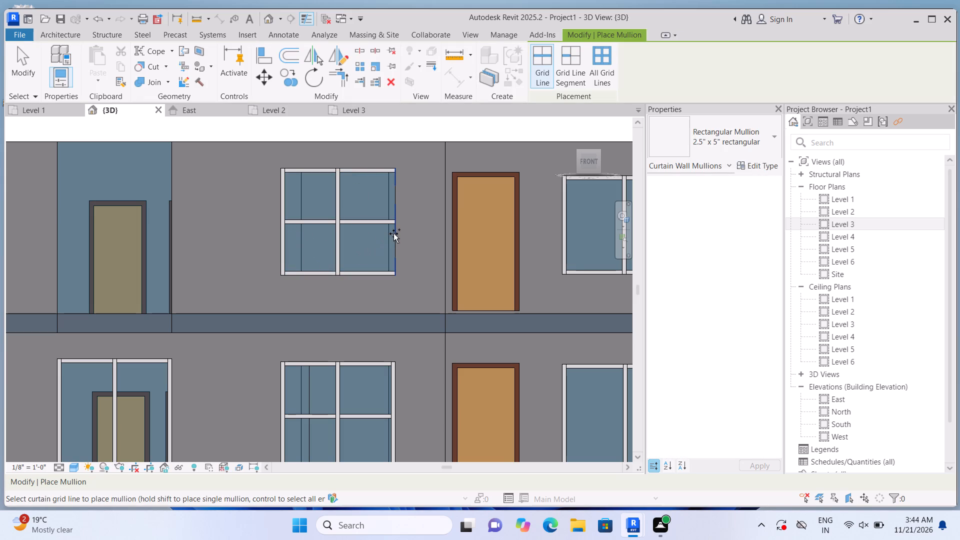
click(393, 233)
scroll(398, 226, down, 5)
key(Escape)
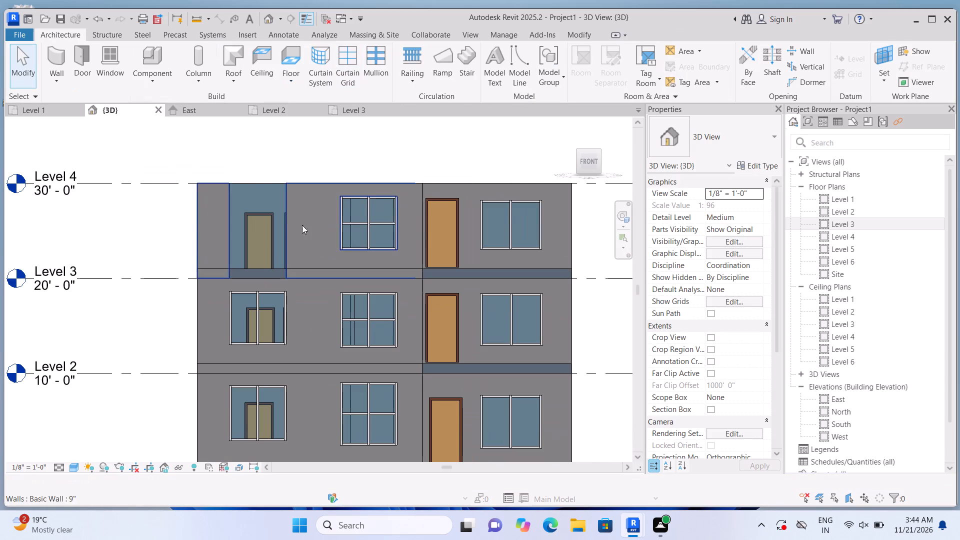
Raise the base and lower the top of the remaining full-height Level 3 front curtain wall, giving about 2'-7" base offset and 5'-11" height.
scroll(291, 225, up, 3)
click(273, 222)
scroll(284, 240, up, 2)
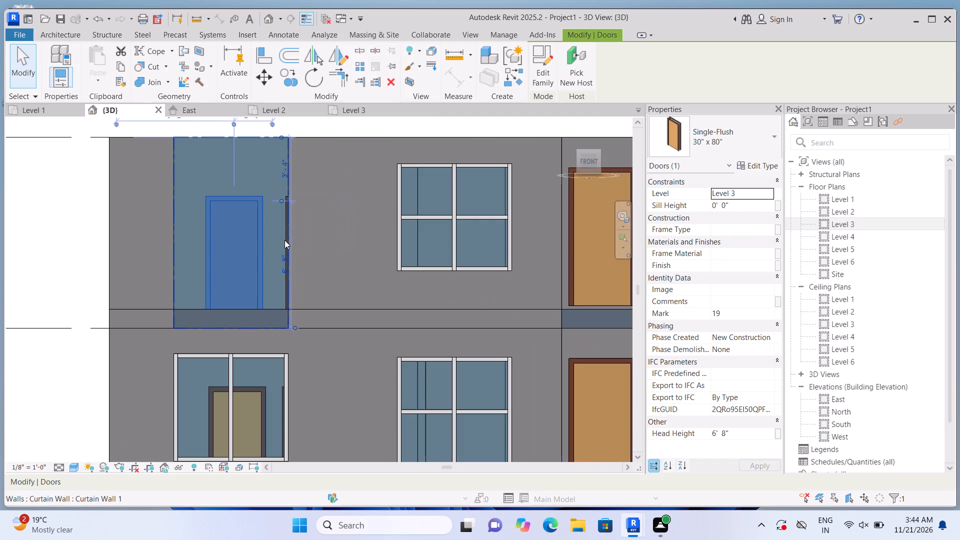
key(Escape)
click(284, 238)
scroll(289, 241, up, 1)
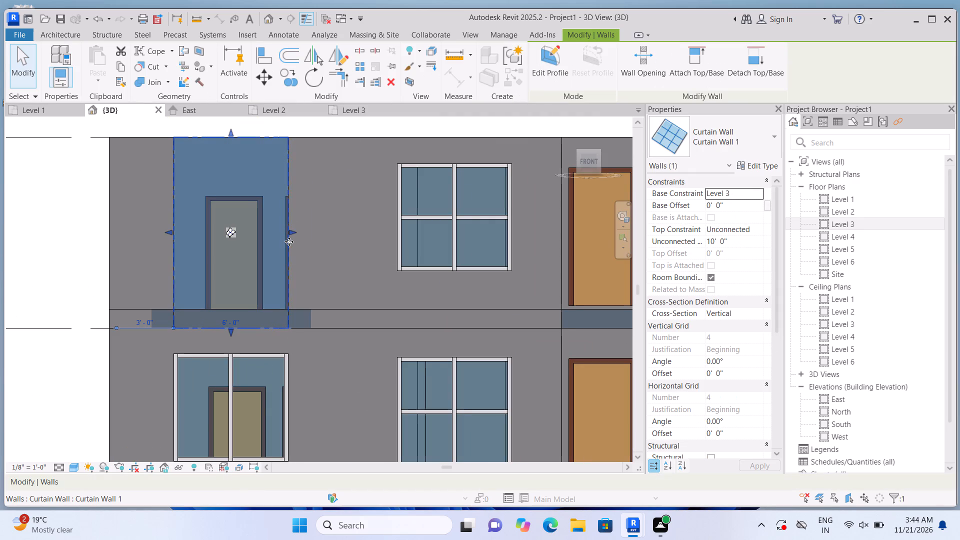
click(292, 228)
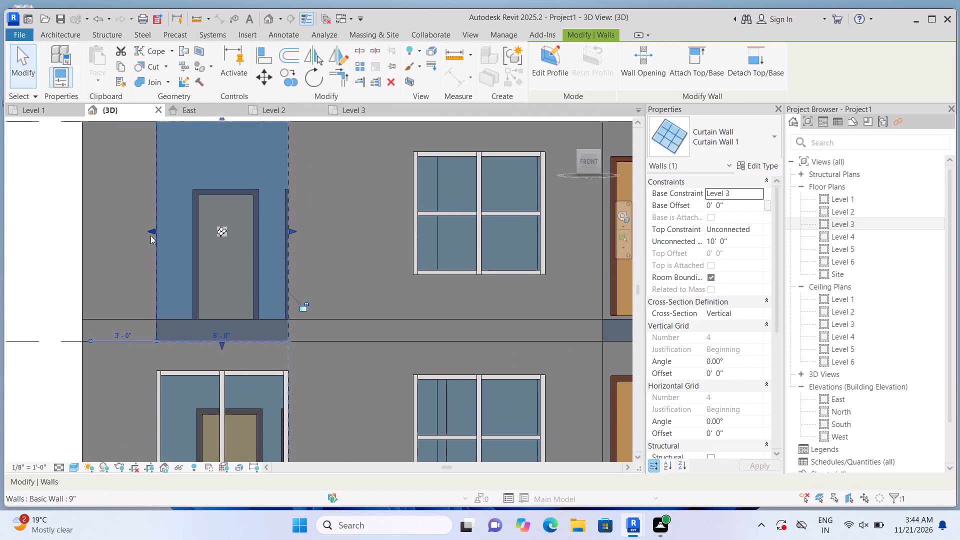
click(151, 226)
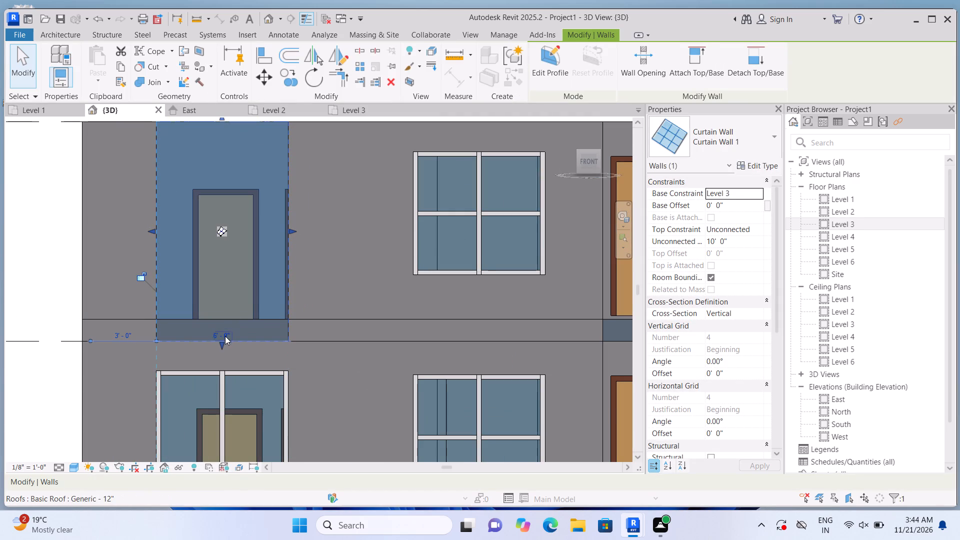
drag(220, 340, 213, 285)
scroll(214, 278, down, 2)
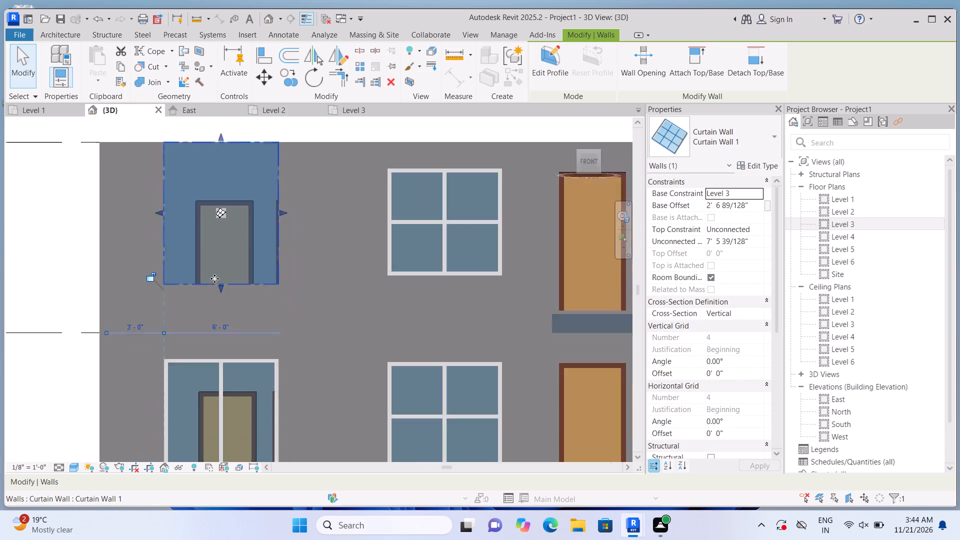
scroll(214, 278, down, 1)
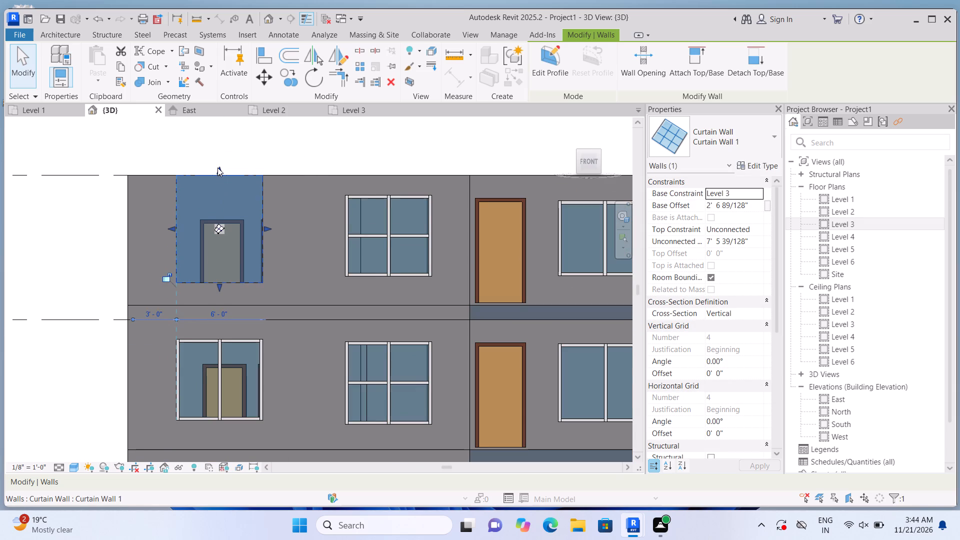
drag(217, 167, 220, 197)
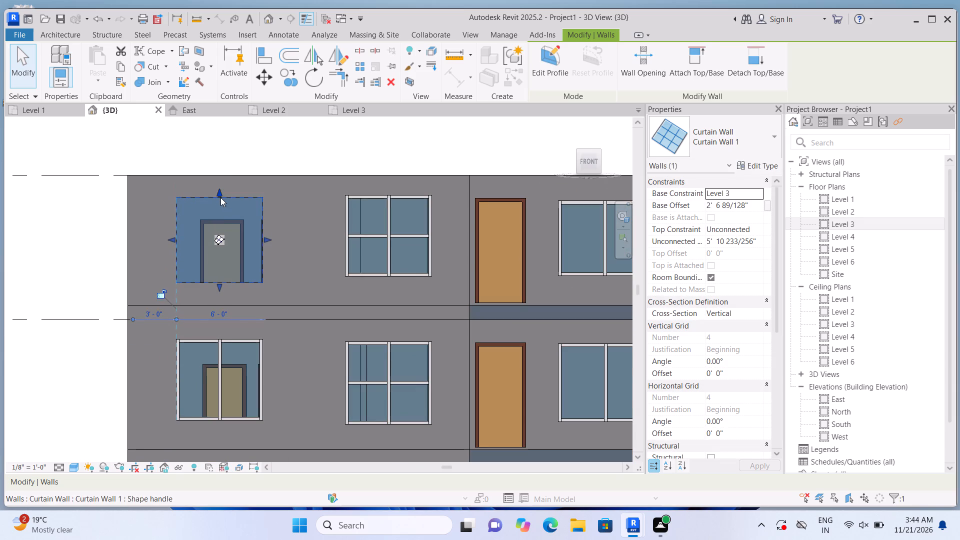
click(229, 161)
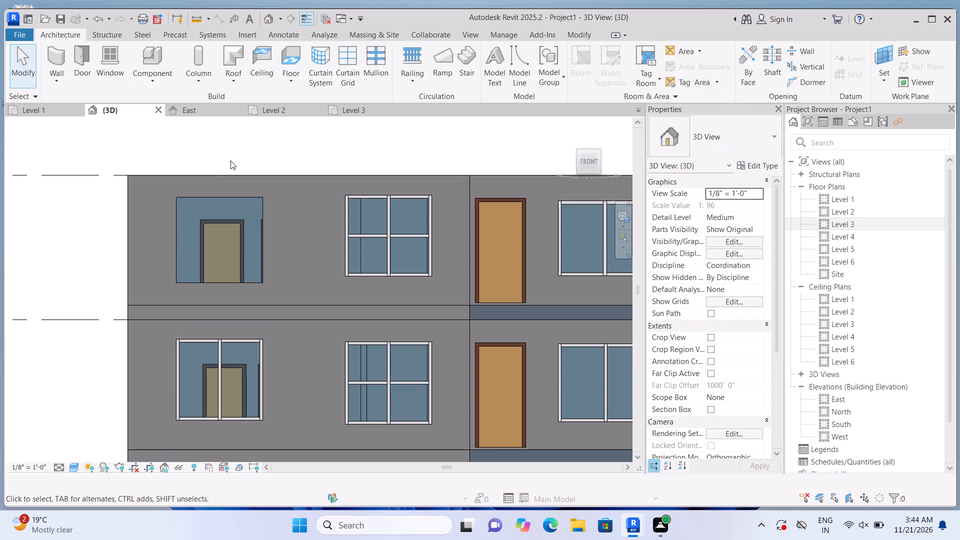
Divide the newly shortened Level 3 front window with a vertical curtain grid line at its midpoint, 3'-0" from each side.
click(356, 73)
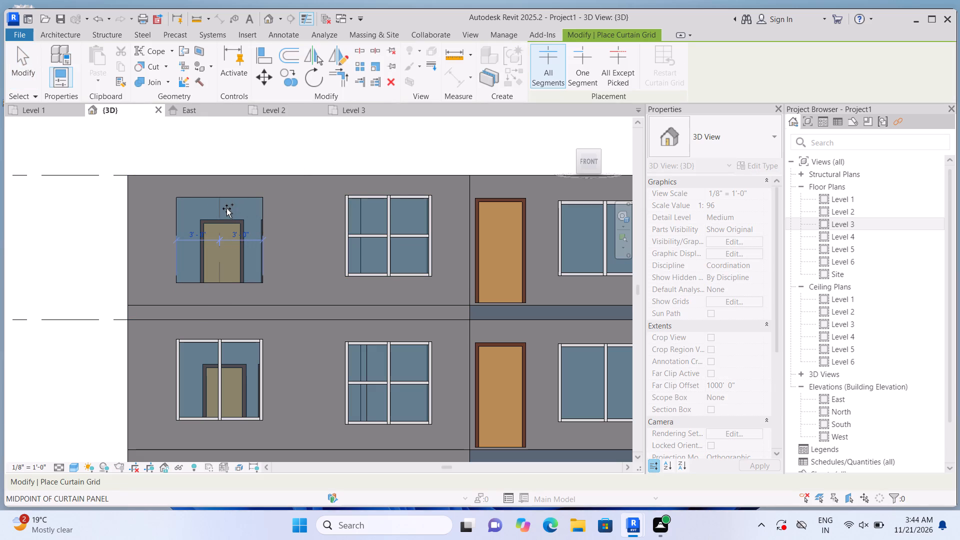
click(226, 208)
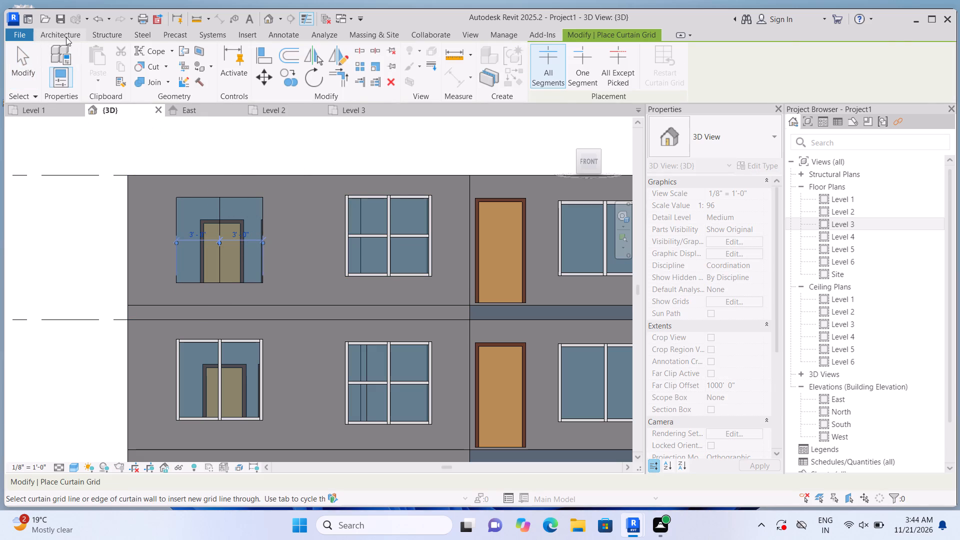
Place 2.5" x 5" rectangular mullions on the central grid line and all four borders of that two-pane Level 3 front window.
click(66, 36)
click(367, 79)
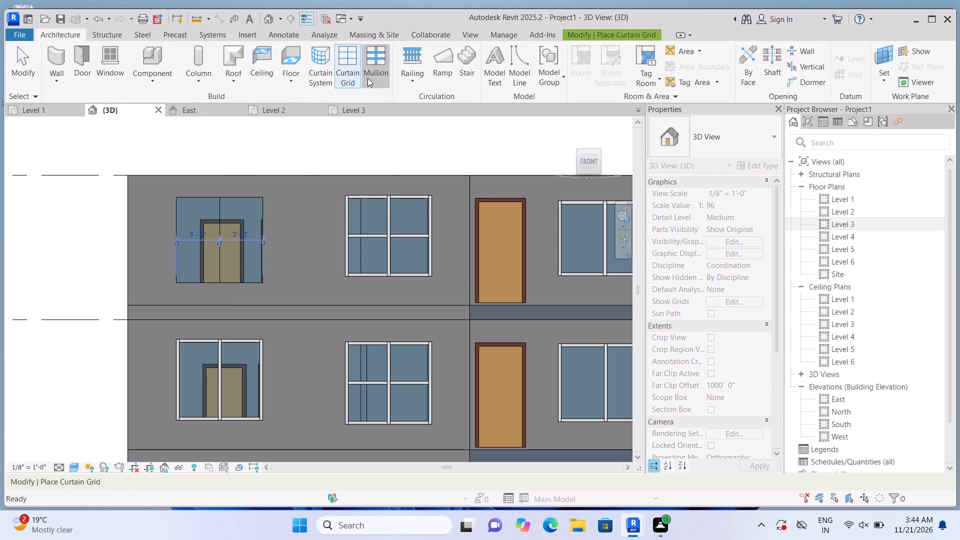
click(268, 232)
click(253, 227)
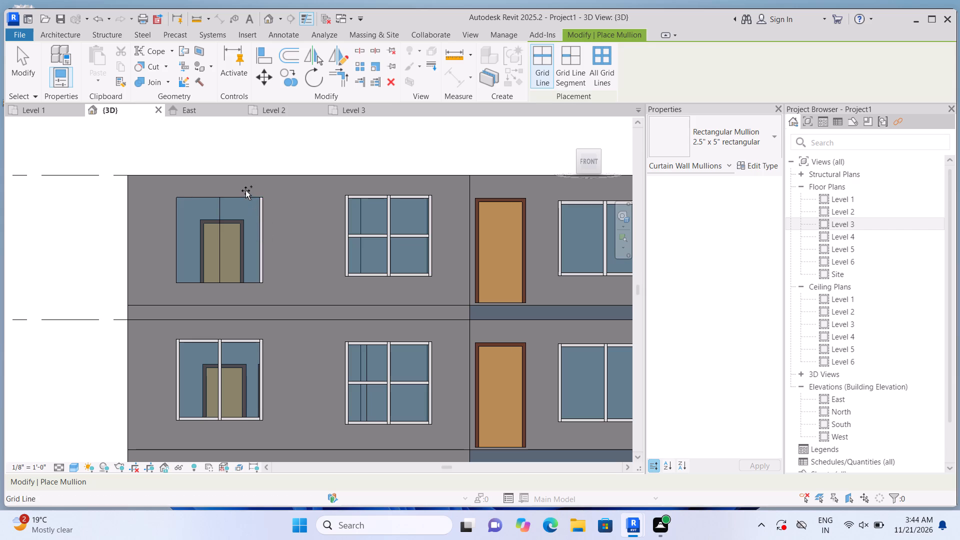
click(245, 190)
click(238, 196)
click(223, 228)
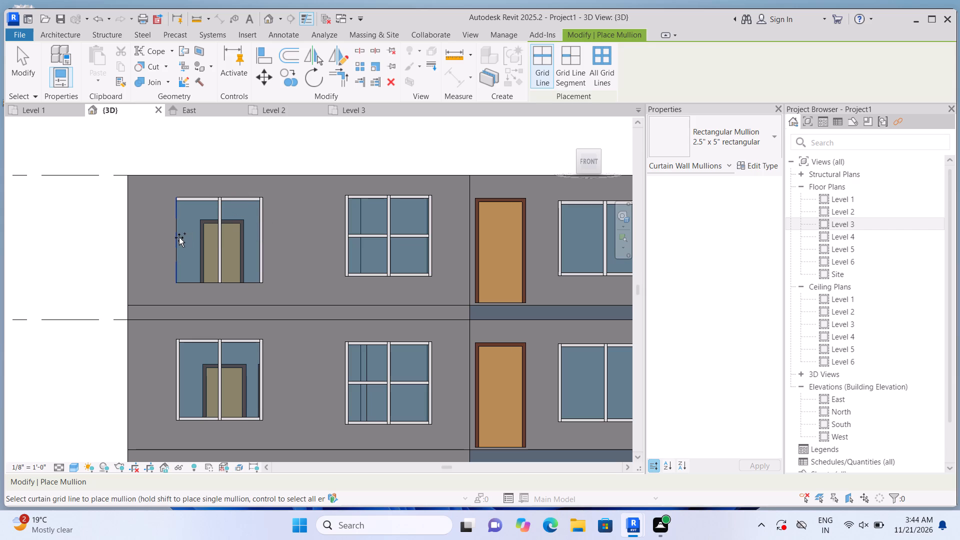
click(179, 237)
click(205, 281)
scroll(214, 249, down, 2)
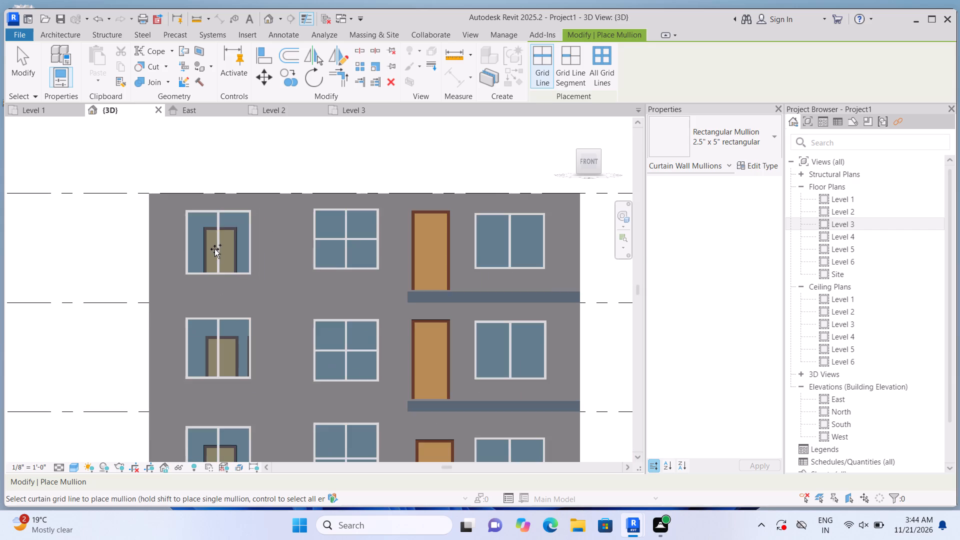
key(Escape)
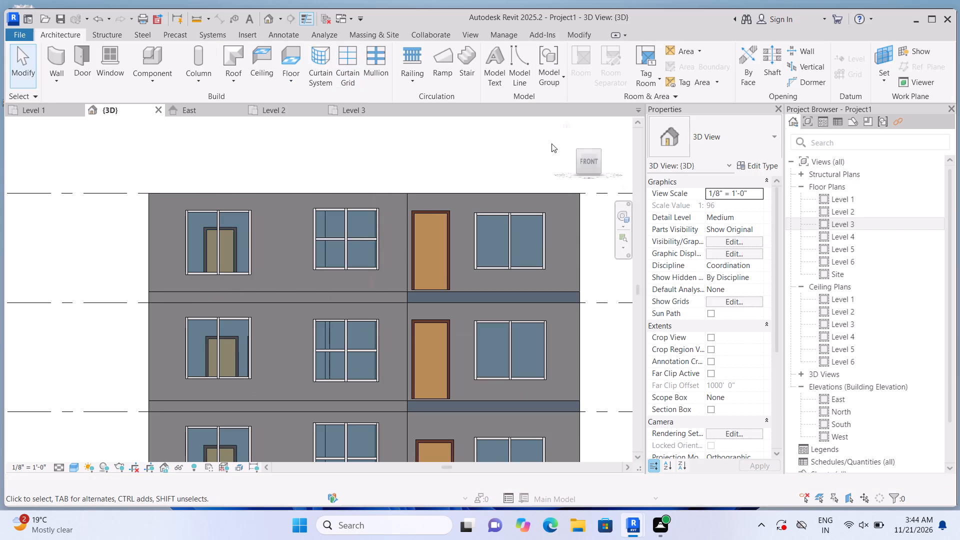
Open the Level 4 floor plan and set its underlay base level to Level 3.
click(566, 124)
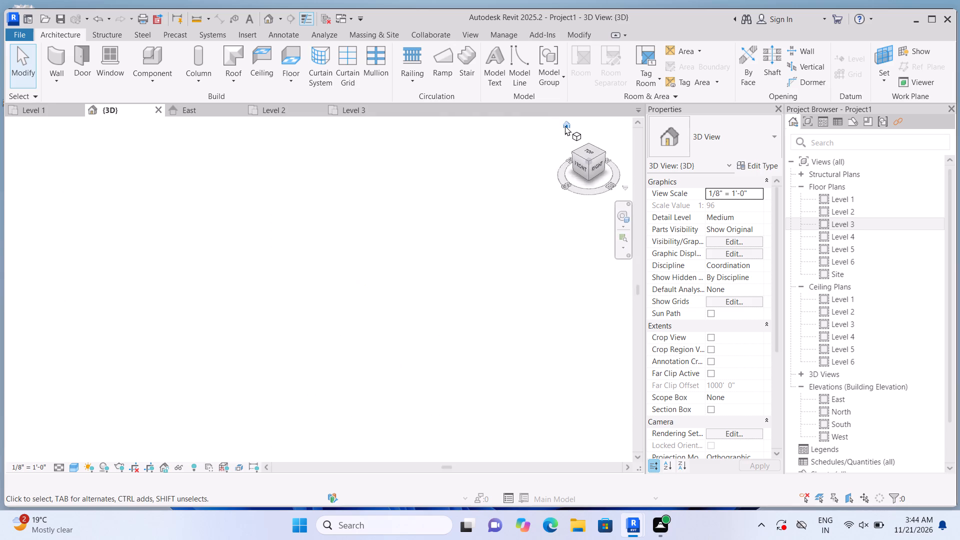
scroll(172, 322, up, 5)
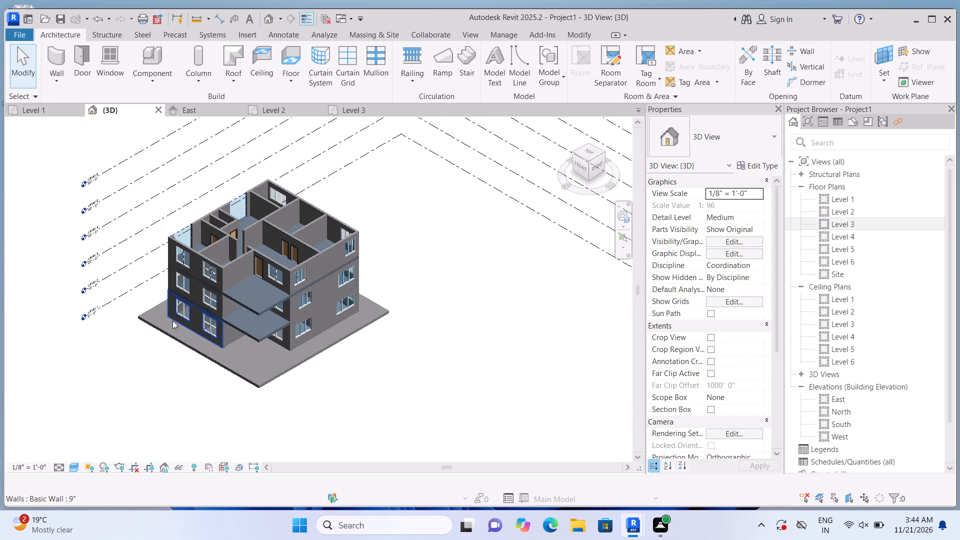
scroll(172, 320, up, 1)
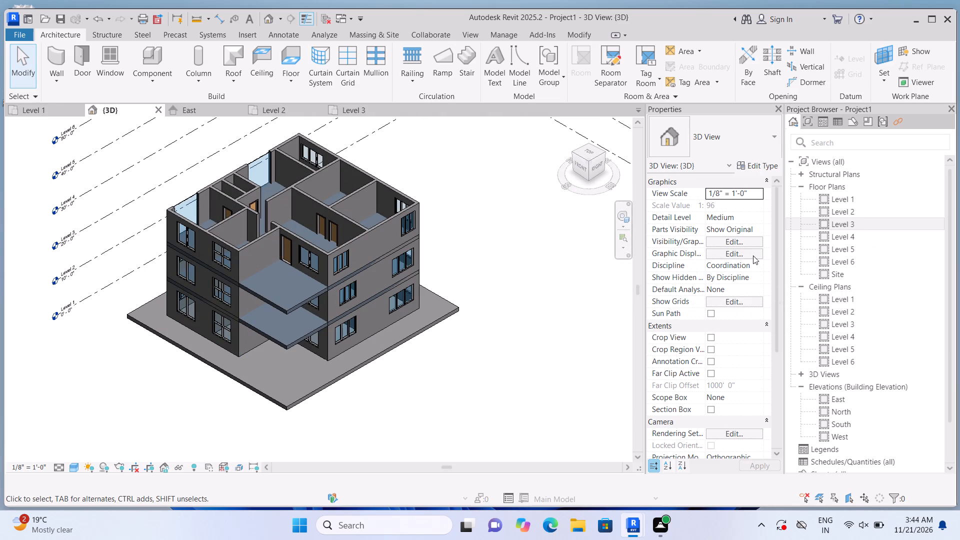
double_click(823, 233)
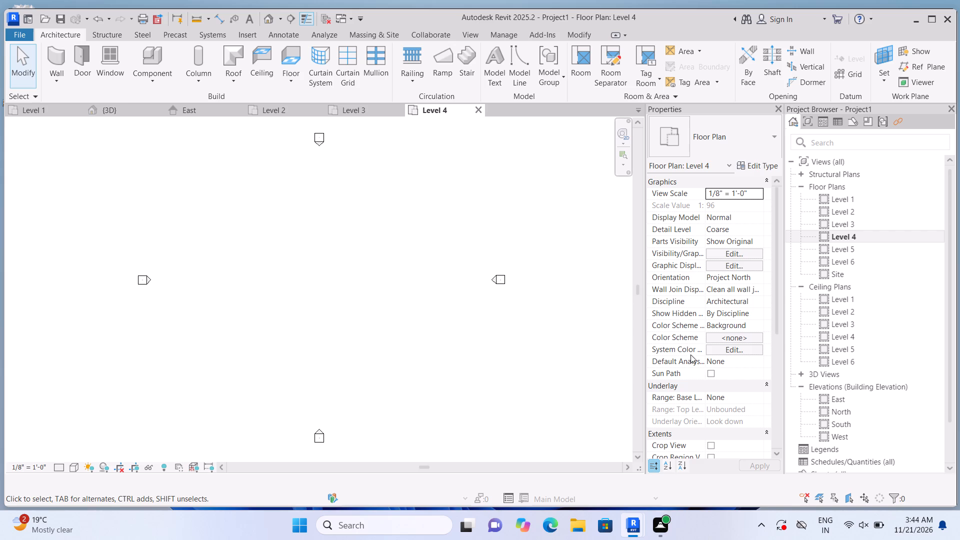
click(765, 381)
click(765, 381)
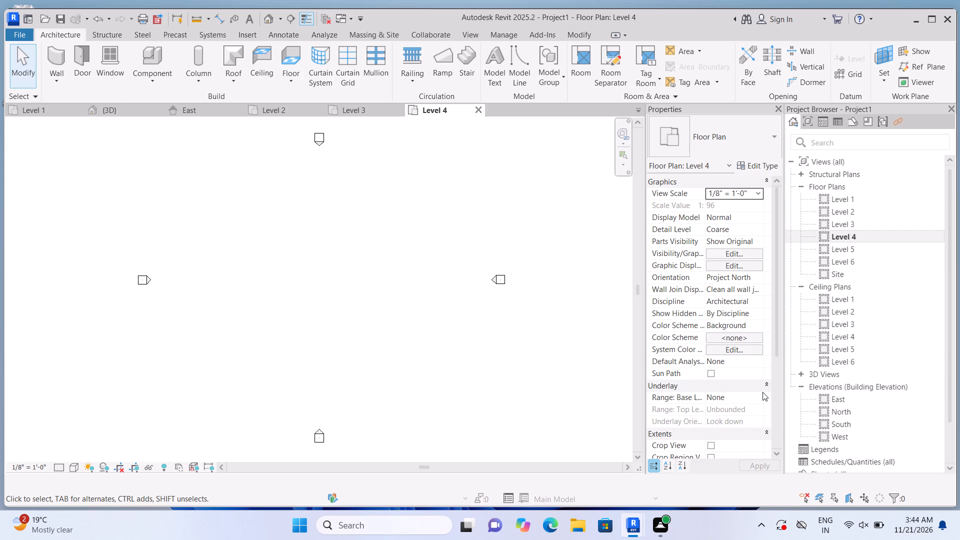
click(762, 392)
click(725, 439)
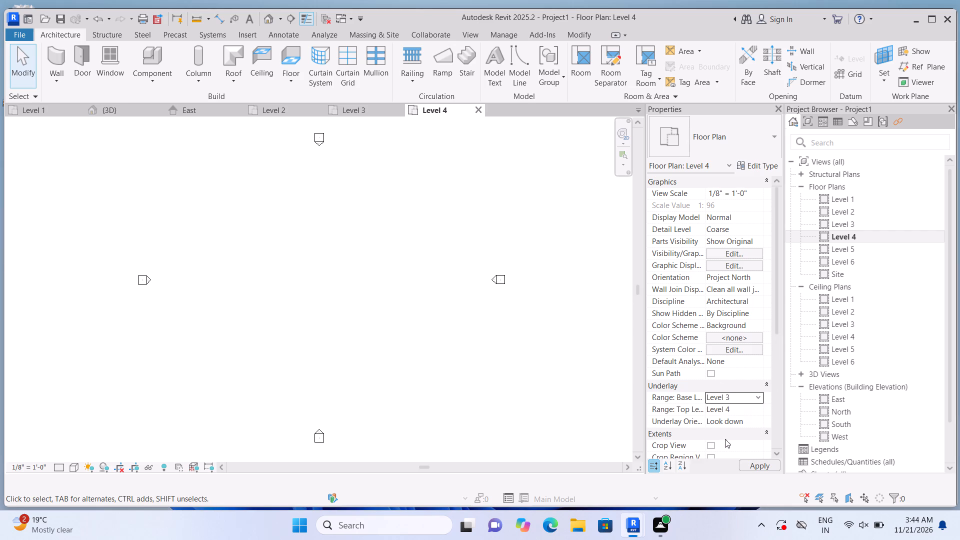
click(751, 467)
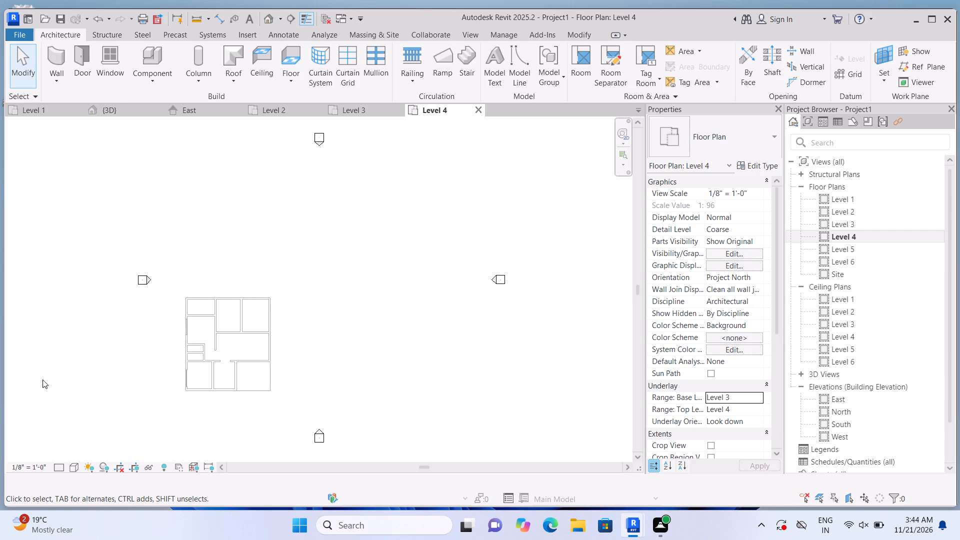
Create a Generic - 12" footprint roof on Level 4 from a rectangular boundary spanning opposite outer corners of the exterior walls.
scroll(132, 380, up, 4)
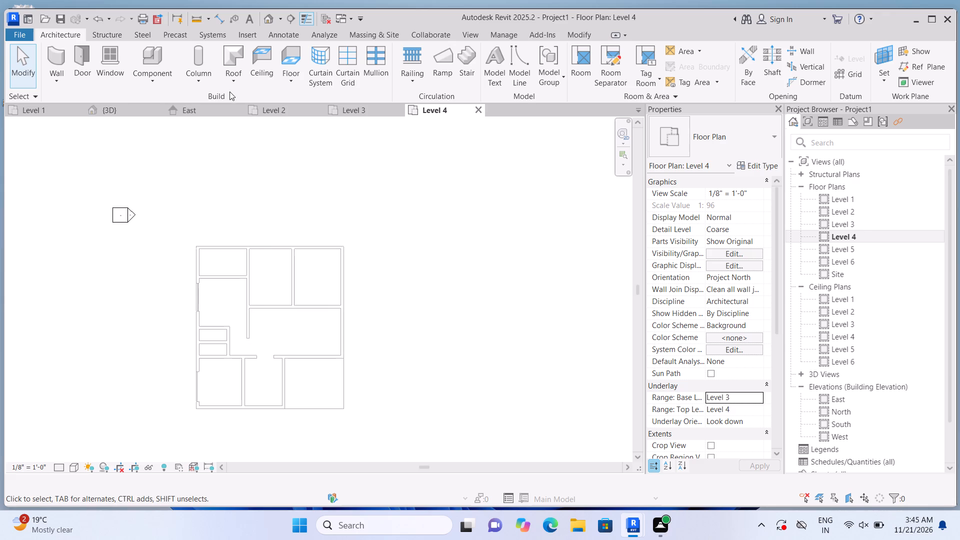
click(230, 82)
click(249, 109)
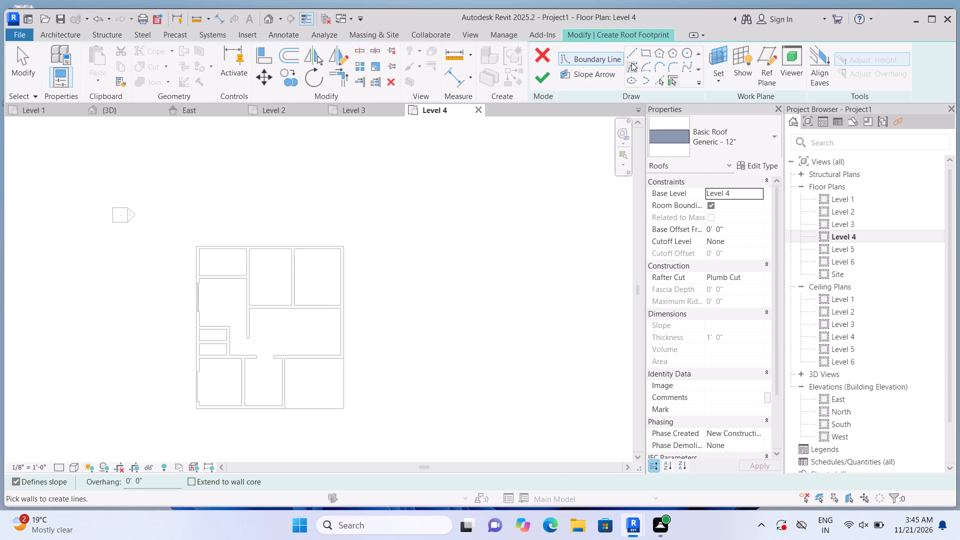
click(644, 52)
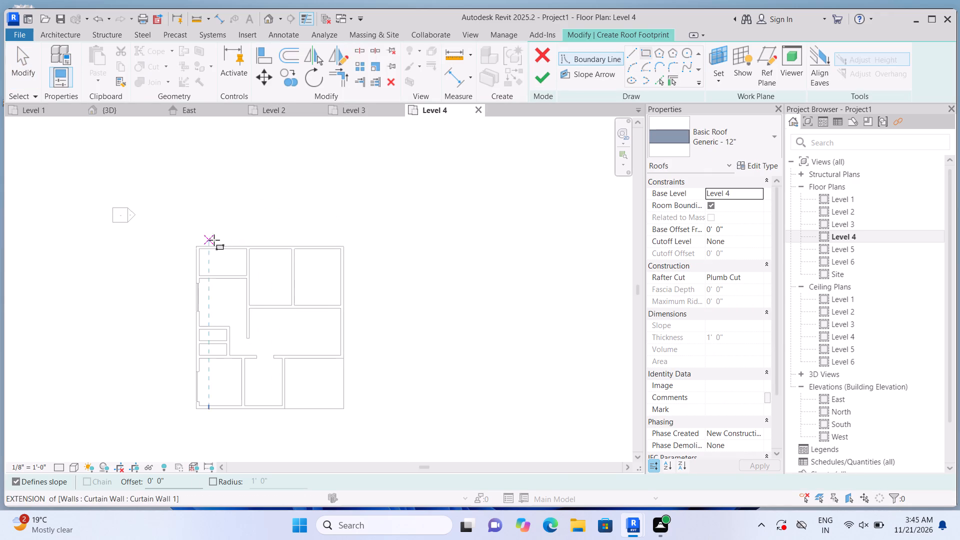
scroll(203, 263, up, 7)
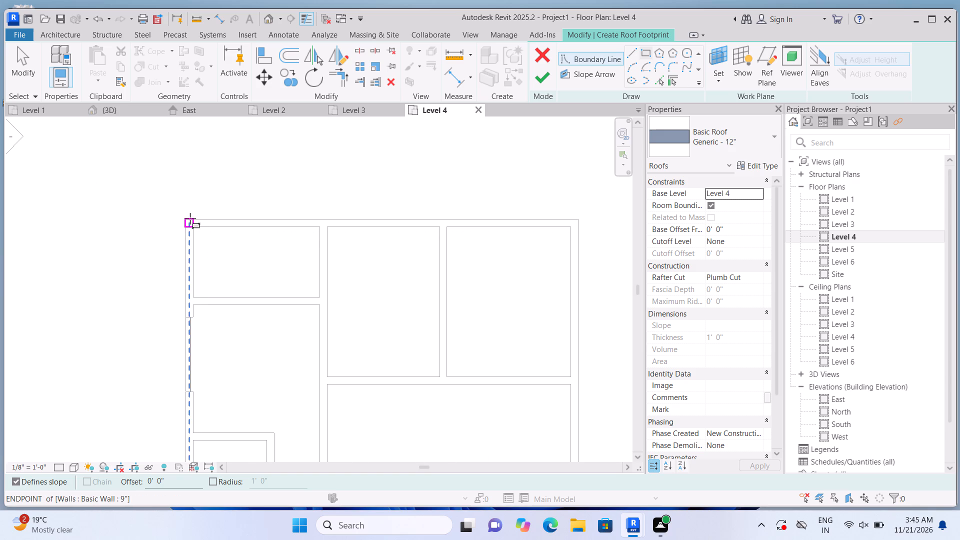
click(189, 218)
scroll(292, 272, down, 6)
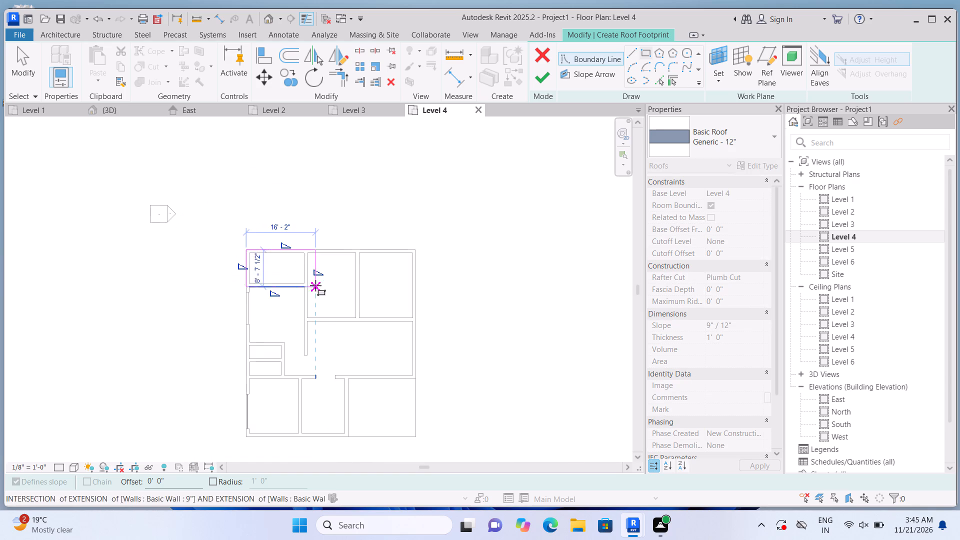
scroll(315, 285, down, 5)
scroll(384, 394, up, 11)
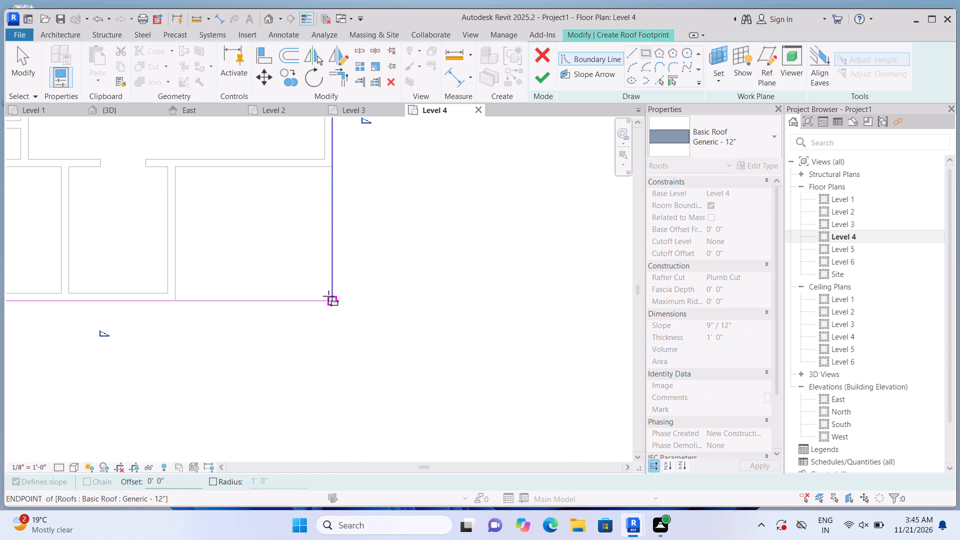
click(328, 296)
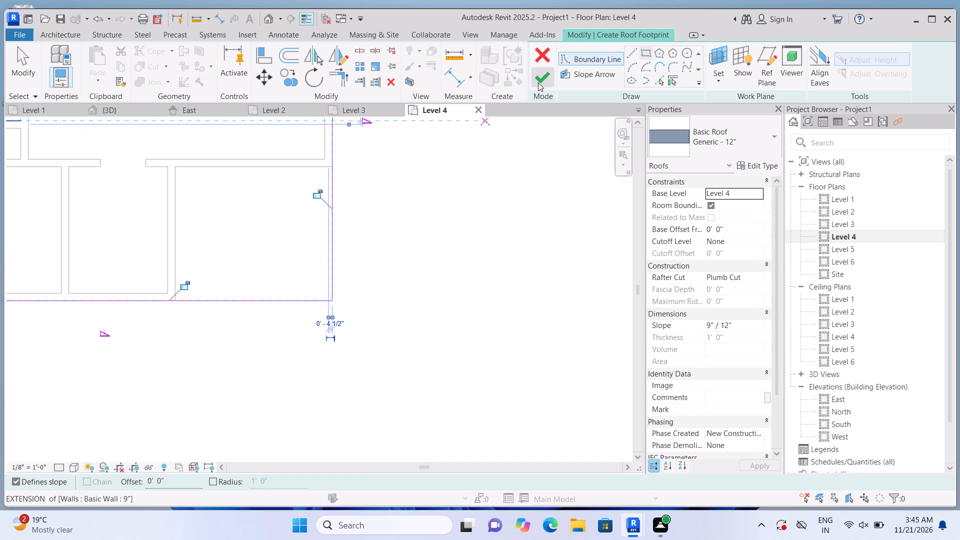
click(536, 80)
Show the new Level 4 roof in the 3D view and set its slope to 0" / 12" to make it flat.
scroll(468, 296, down, 8)
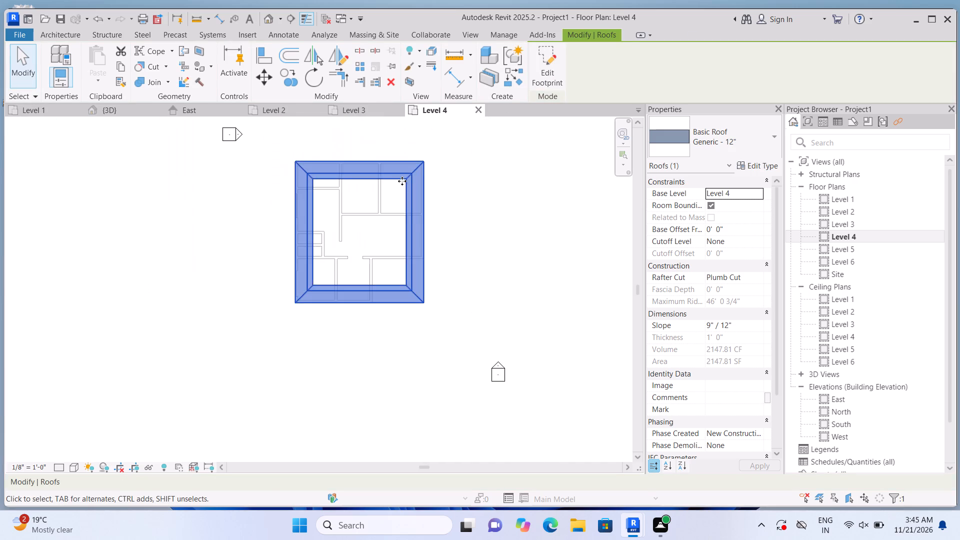
scroll(402, 181, up, 1)
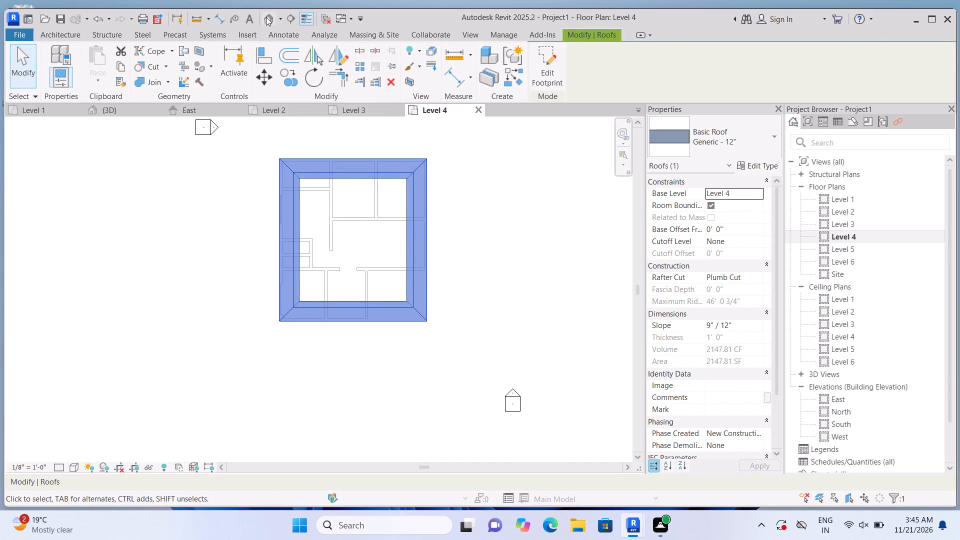
click(266, 17)
click(303, 228)
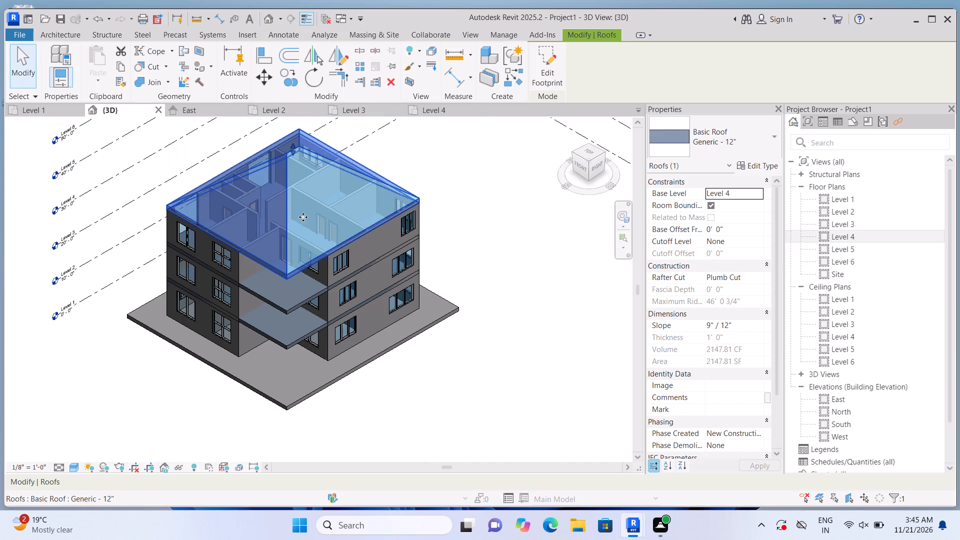
click(744, 325)
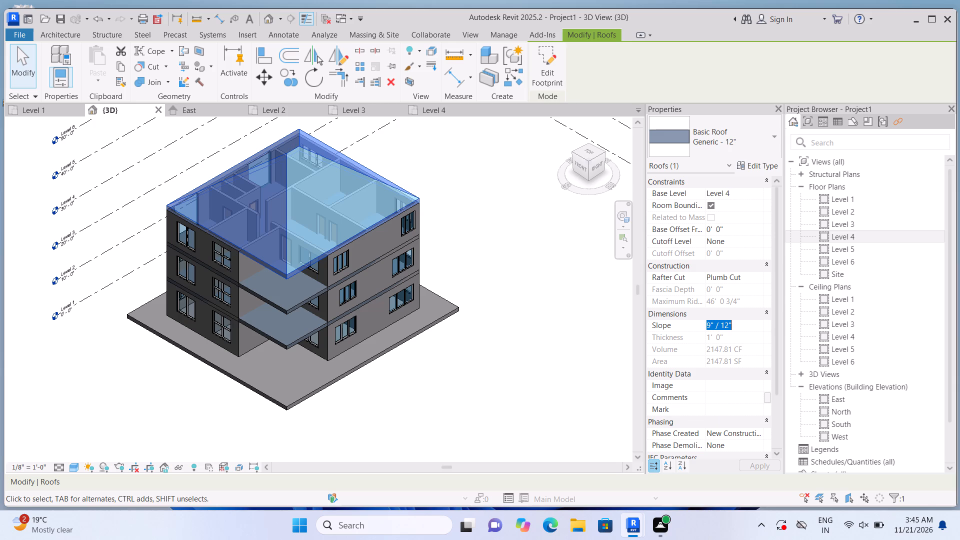
key(BackSpace)
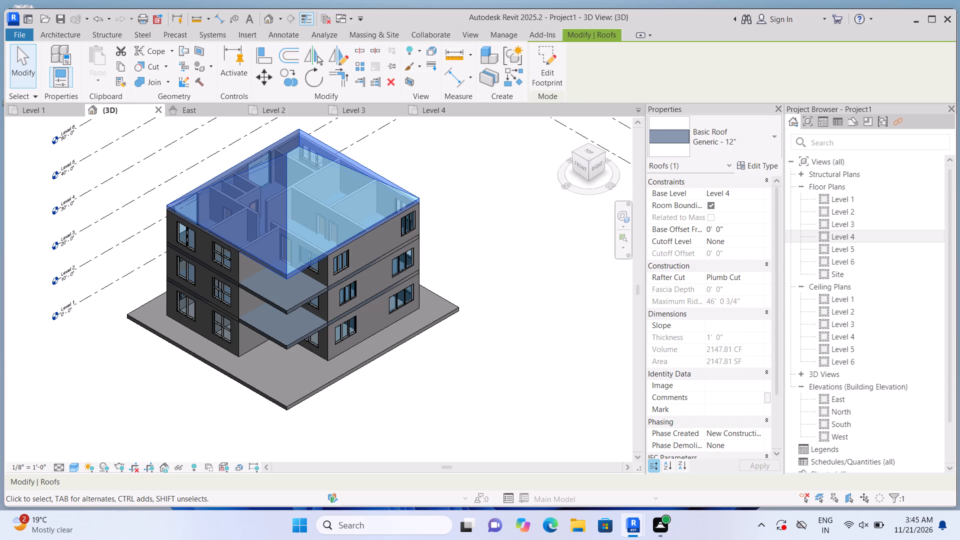
key(0)
key(Return)
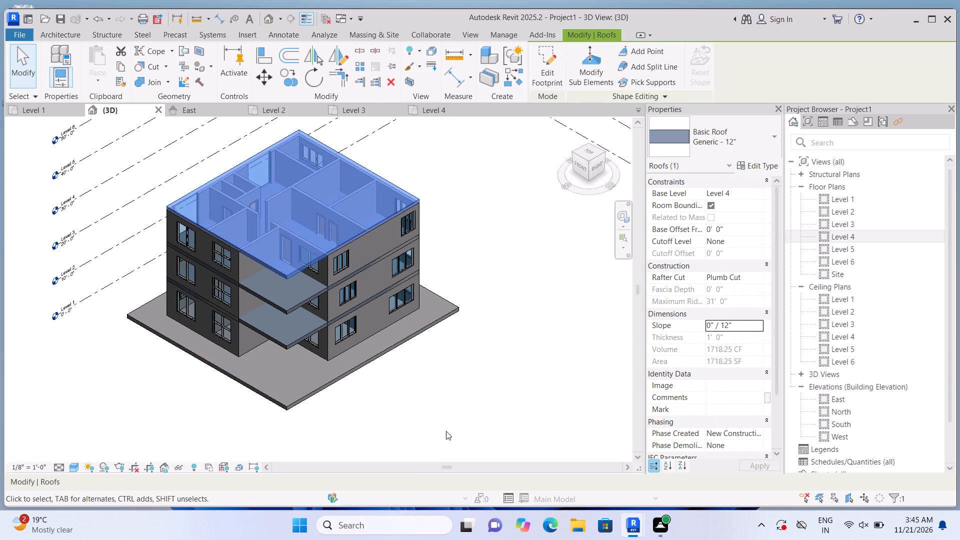
click(566, 387)
Turn the 3D view to the front and examine the building's front facade across the floor levels.
scroll(548, 359, up, 1)
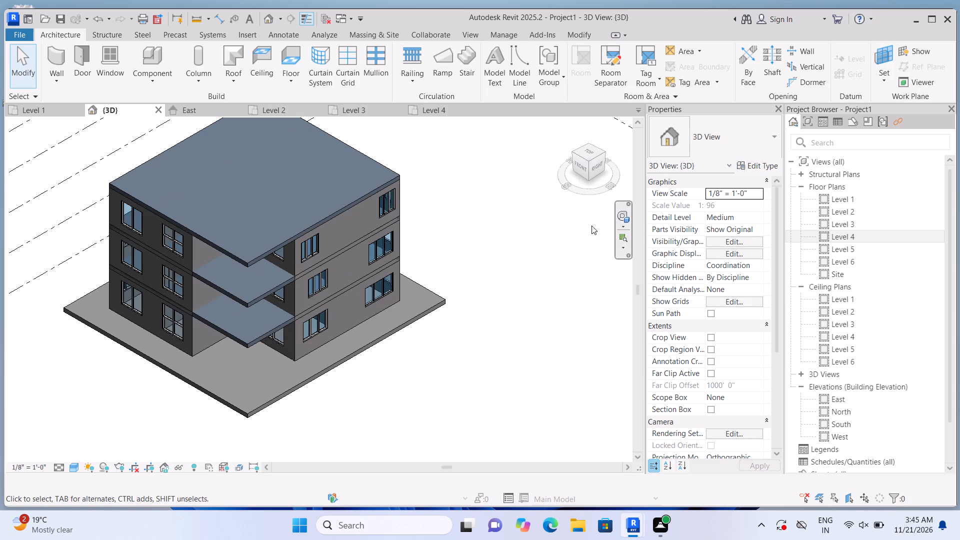
click(578, 165)
scroll(453, 318, up, 2)
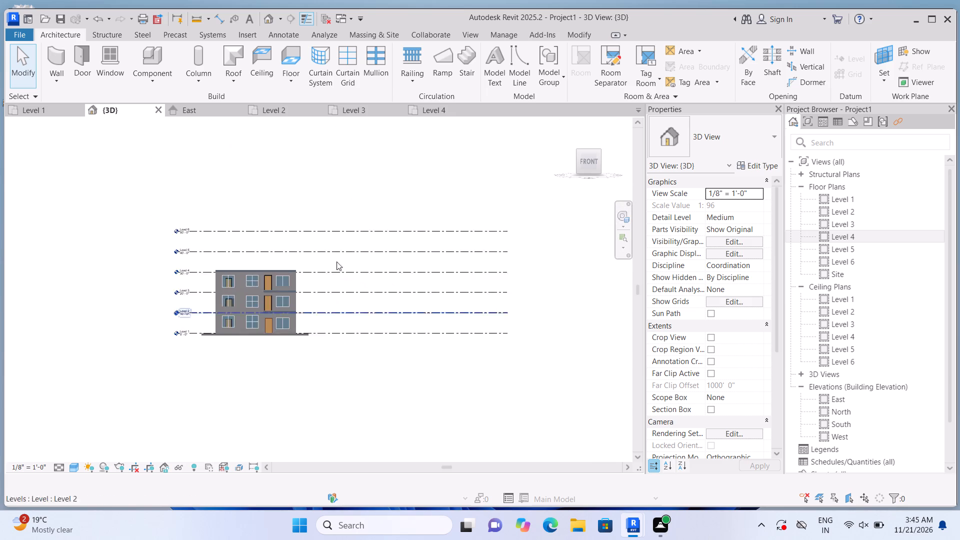
scroll(286, 263, up, 9)
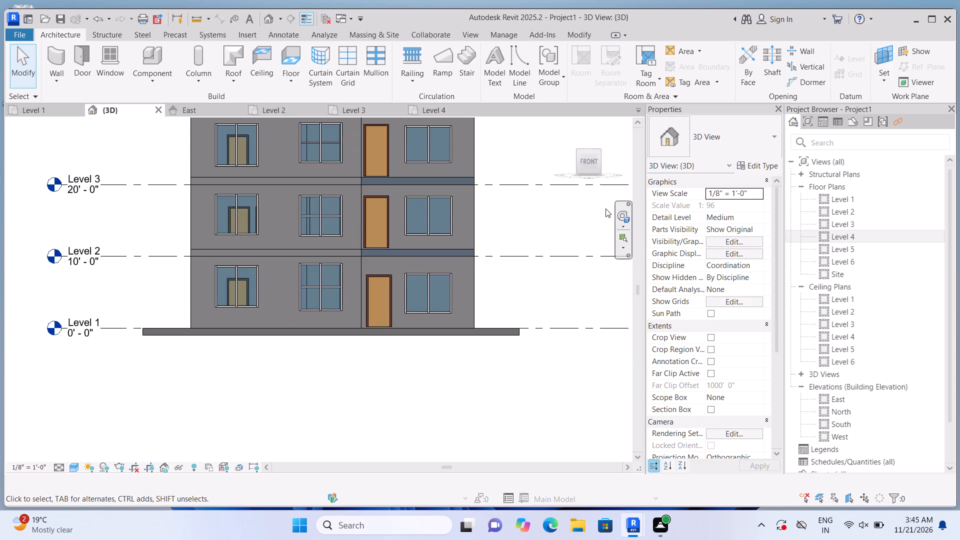
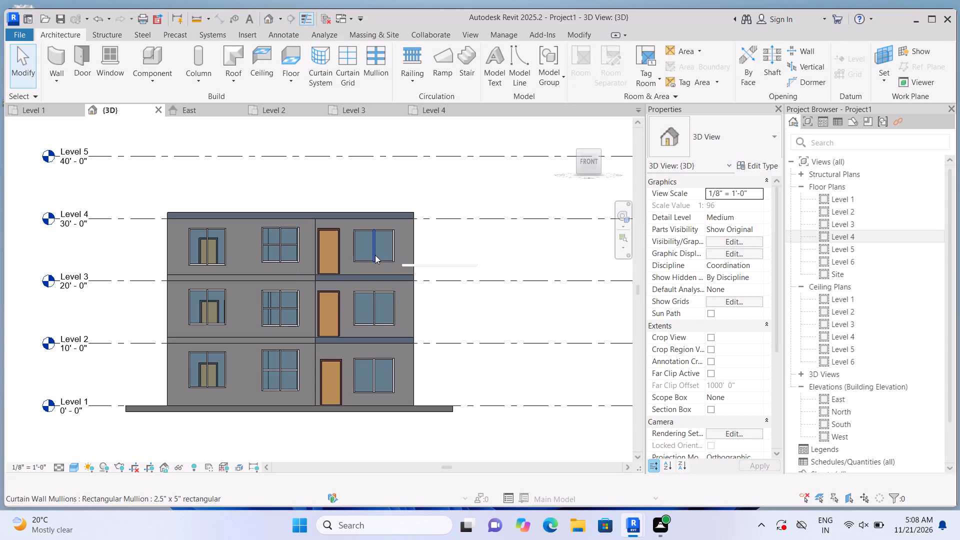
Start an in-place component in the Generic Models category named Generic Models 2, dismissing the save reminder without saving.
scroll(176, 299, up, 1)
scroll(188, 346, up, 3)
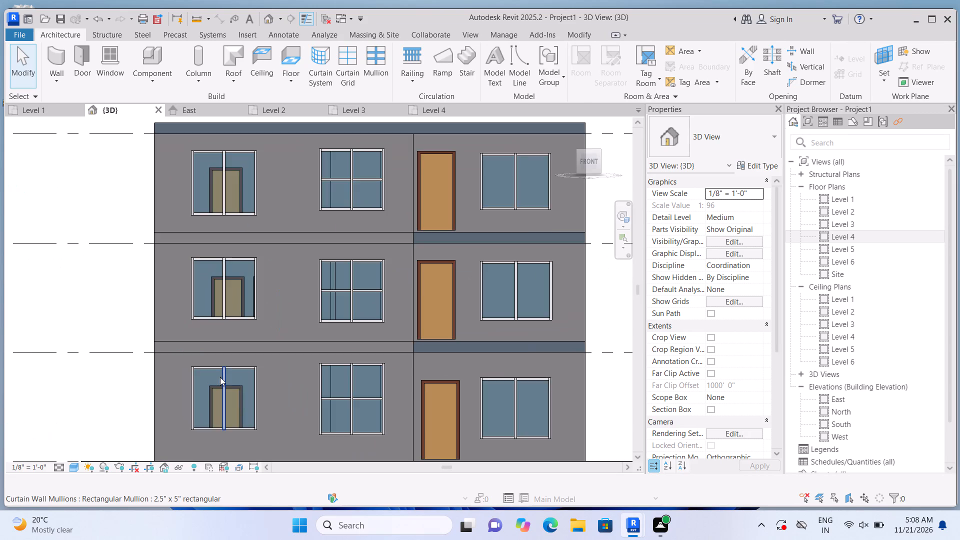
scroll(220, 377, down, 2)
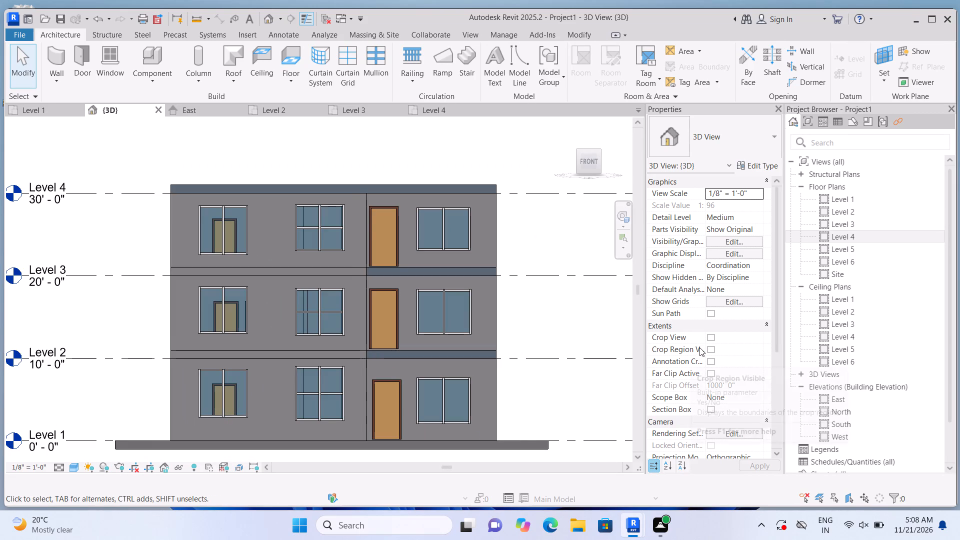
scroll(705, 337, up, 1)
scroll(415, 437, up, 3)
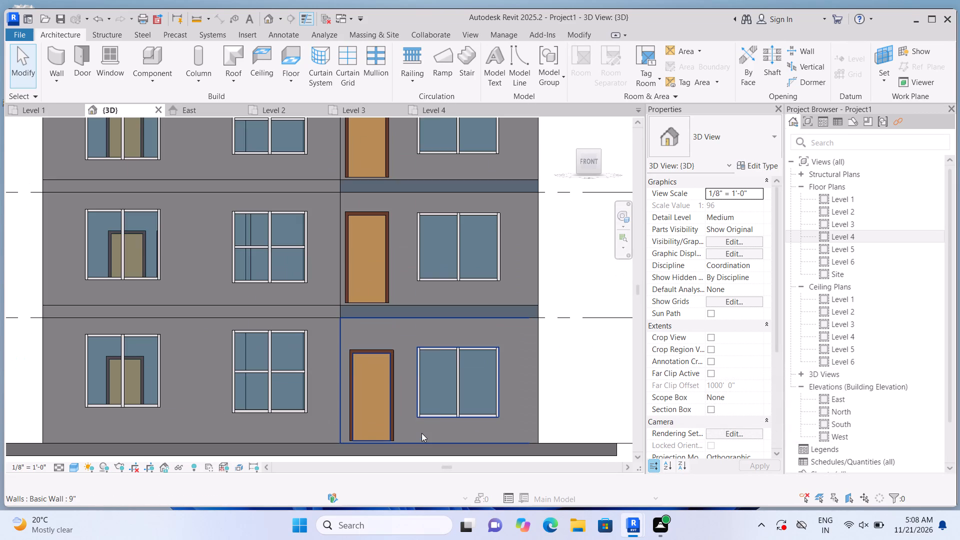
scroll(455, 368, up, 1)
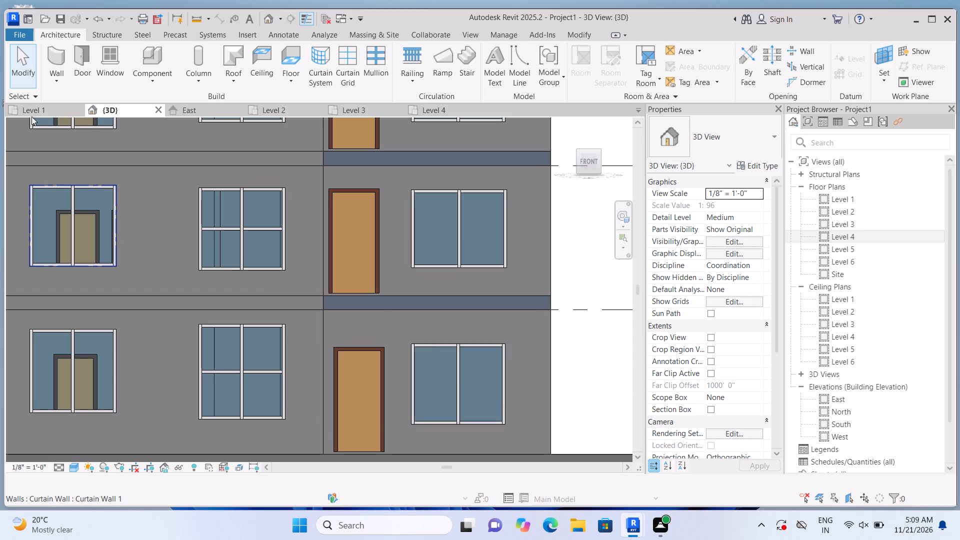
click(151, 73)
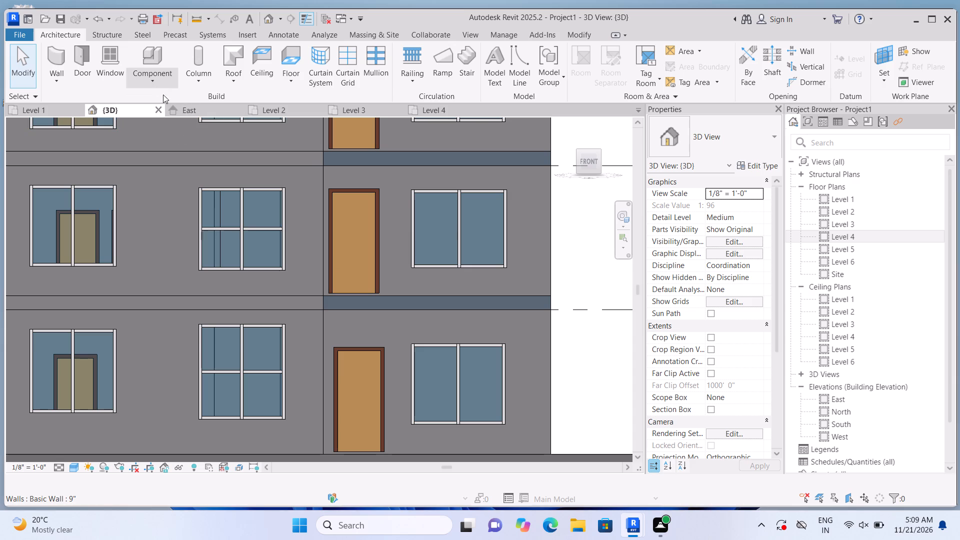
click(190, 139)
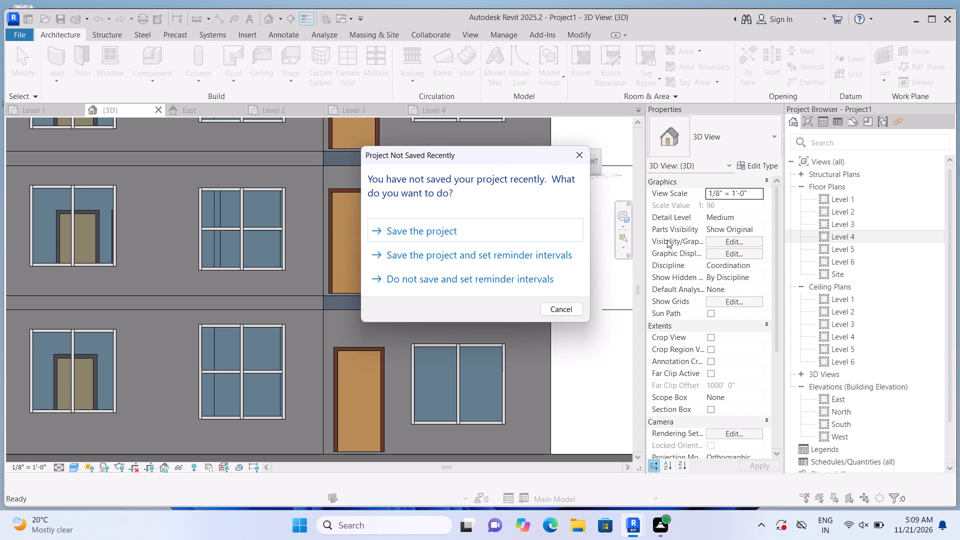
scroll(522, 276, down, 3)
click(577, 155)
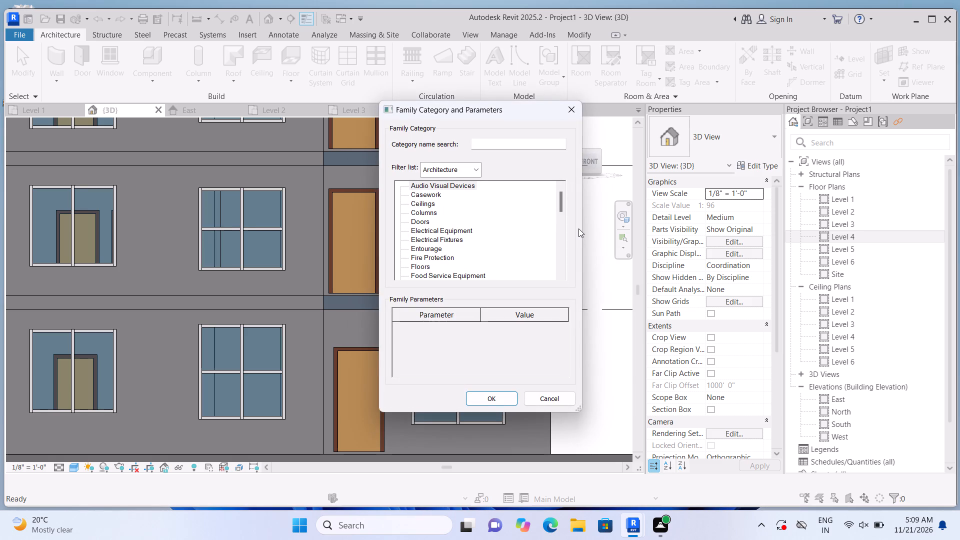
scroll(448, 258, down, 7)
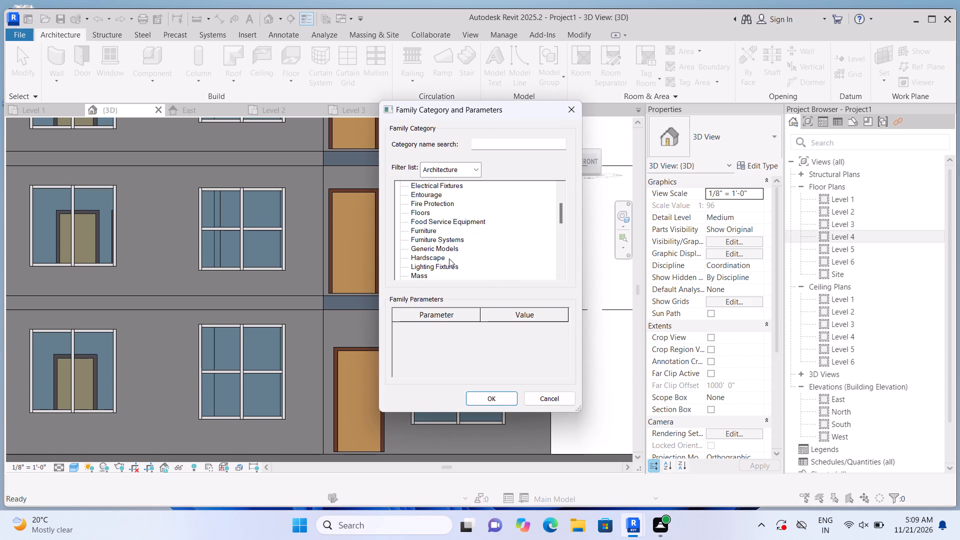
click(459, 241)
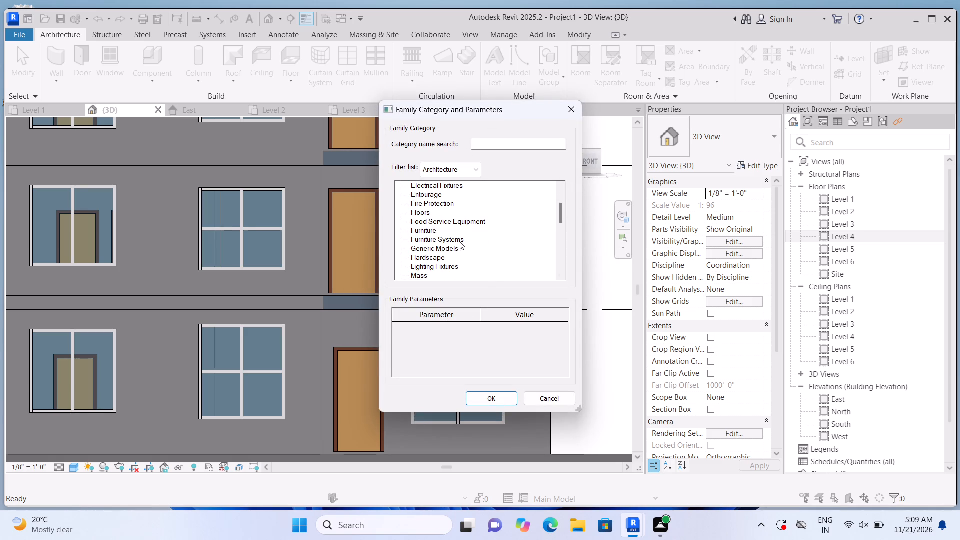
click(450, 234)
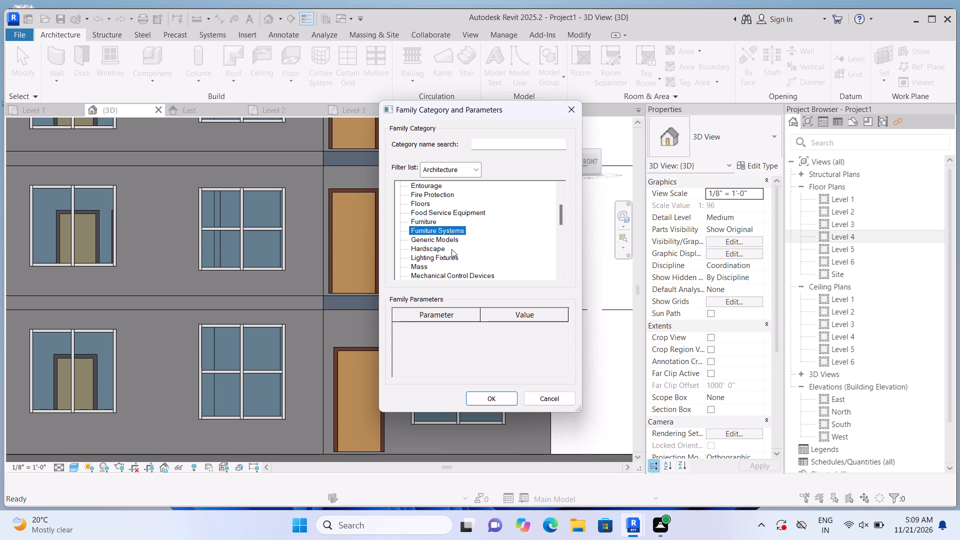
click(454, 240)
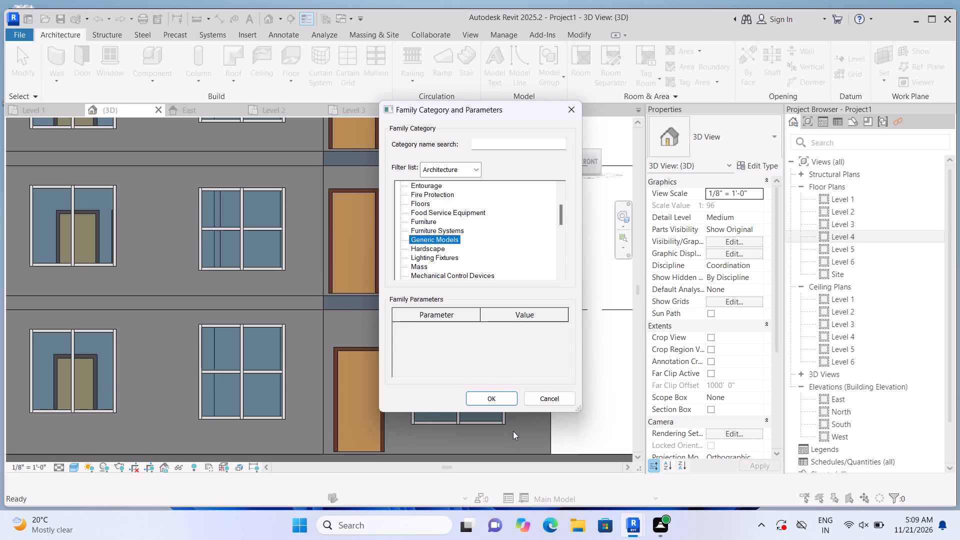
click(500, 390)
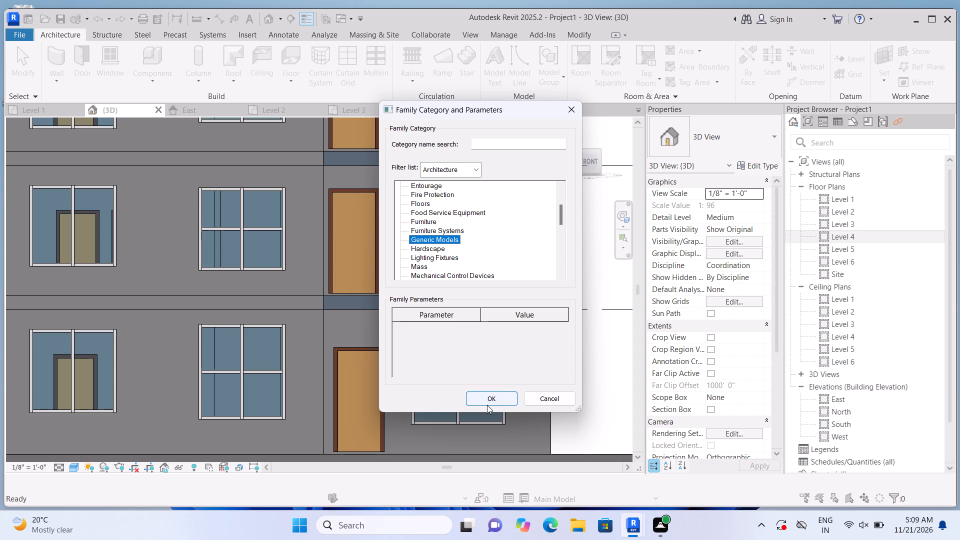
click(484, 394)
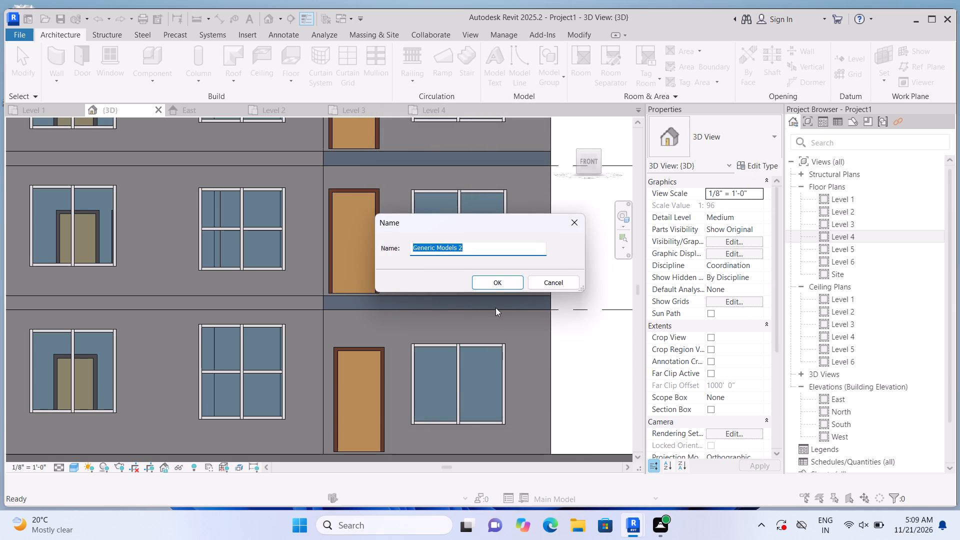
click(495, 283)
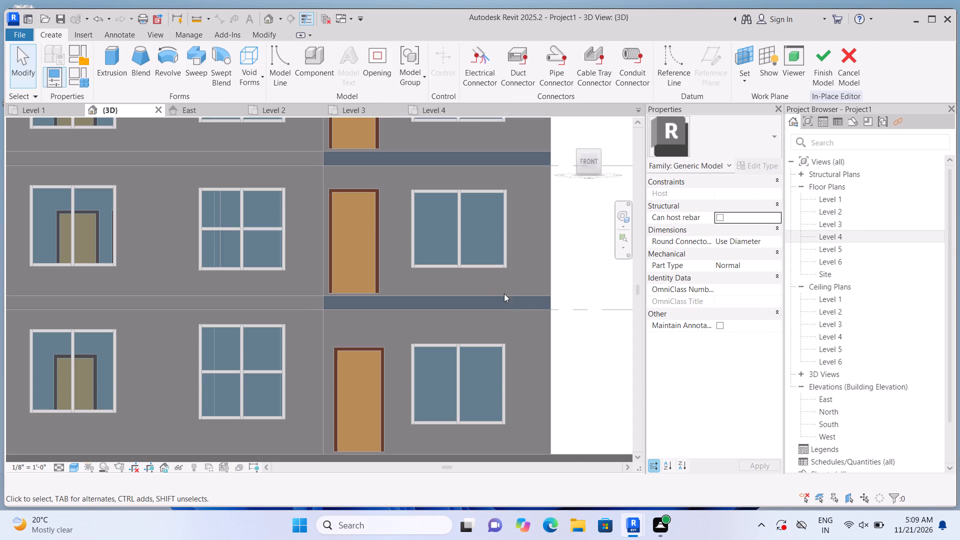
Extrude a 26' 0" by 1' 0" rectangle 1' 0" deep from the front edge face of the Level 2 roof slab, between the first two floors.
click(116, 62)
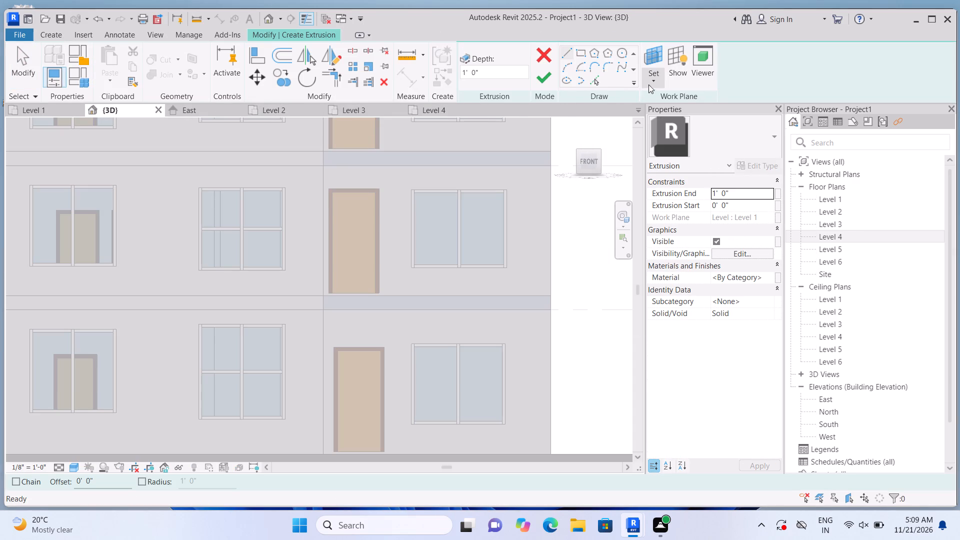
click(649, 84)
click(654, 117)
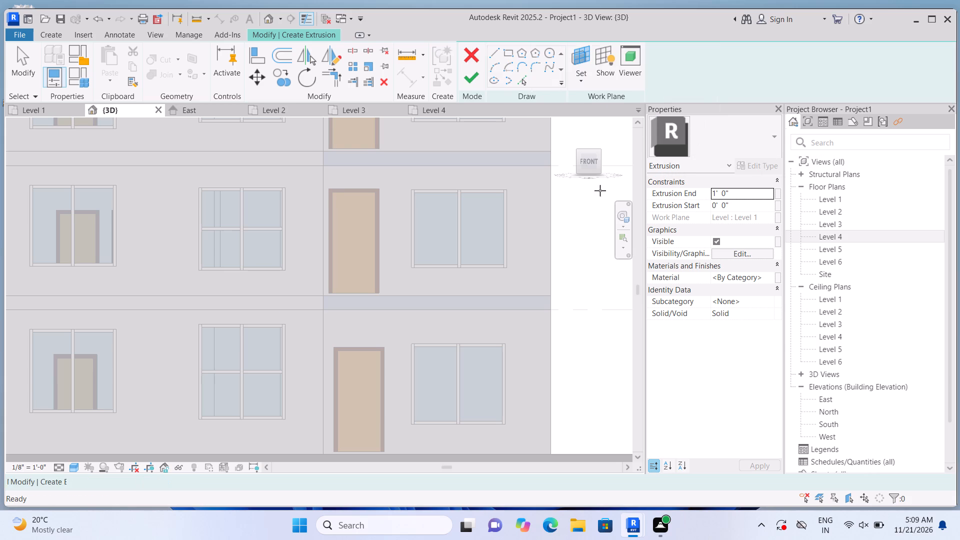
scroll(456, 322, up, 2)
scroll(456, 322, down, 3)
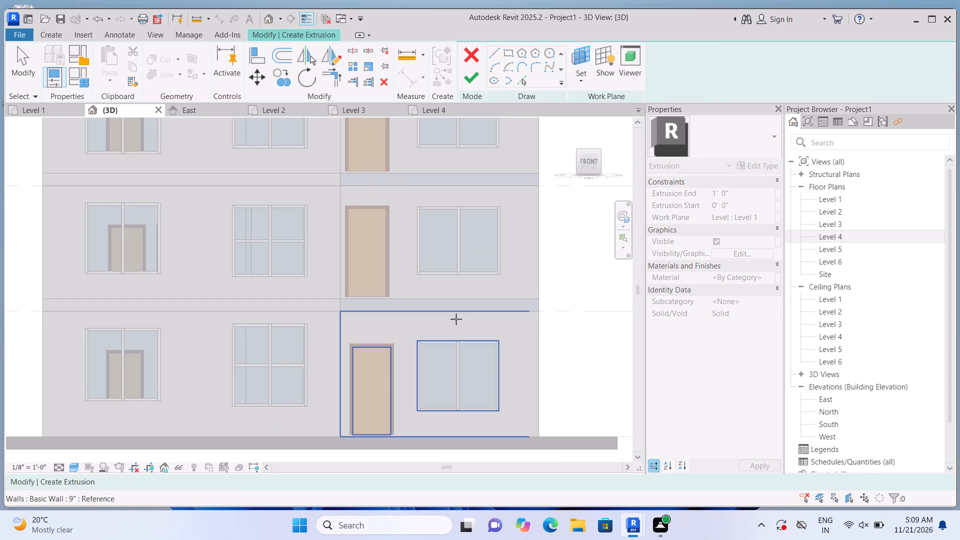
scroll(457, 307, up, 3)
click(457, 307)
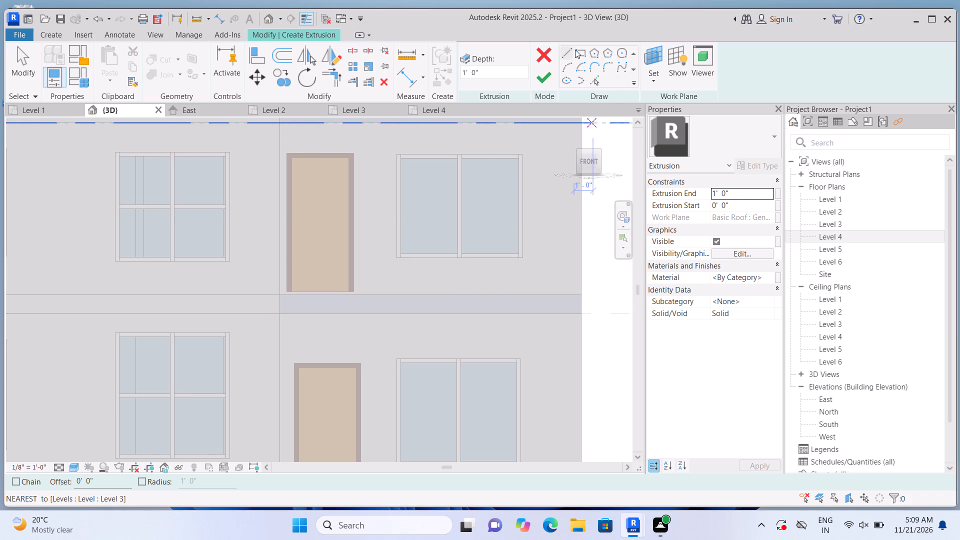
click(578, 52)
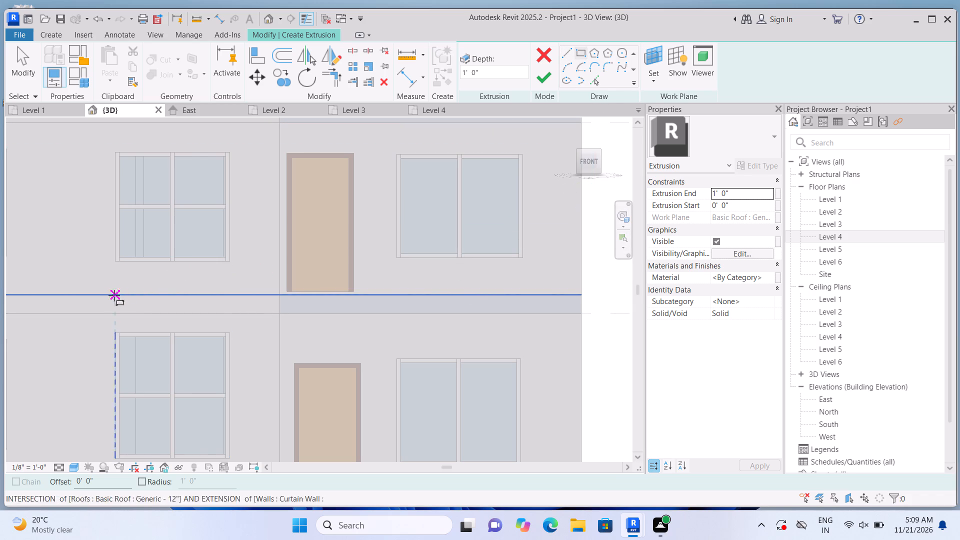
click(86, 296)
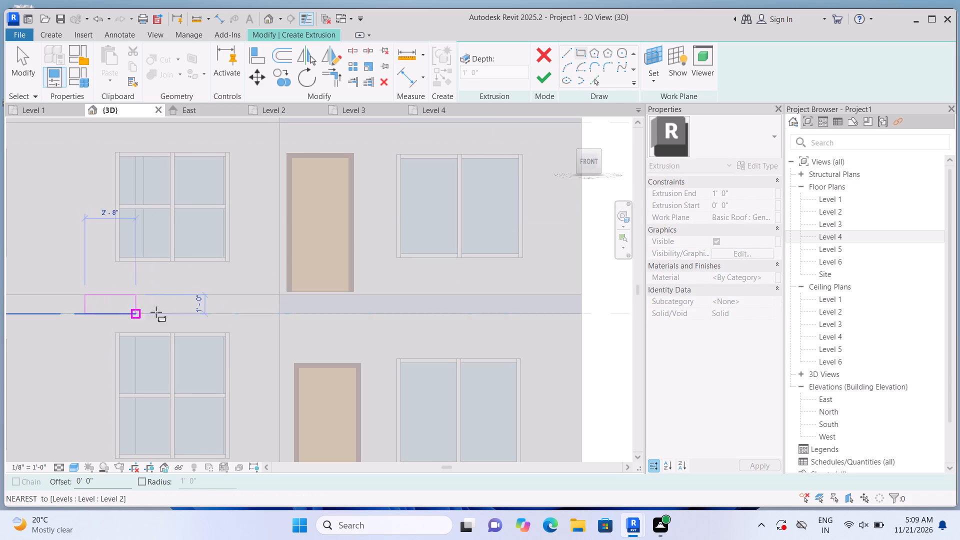
click(585, 313)
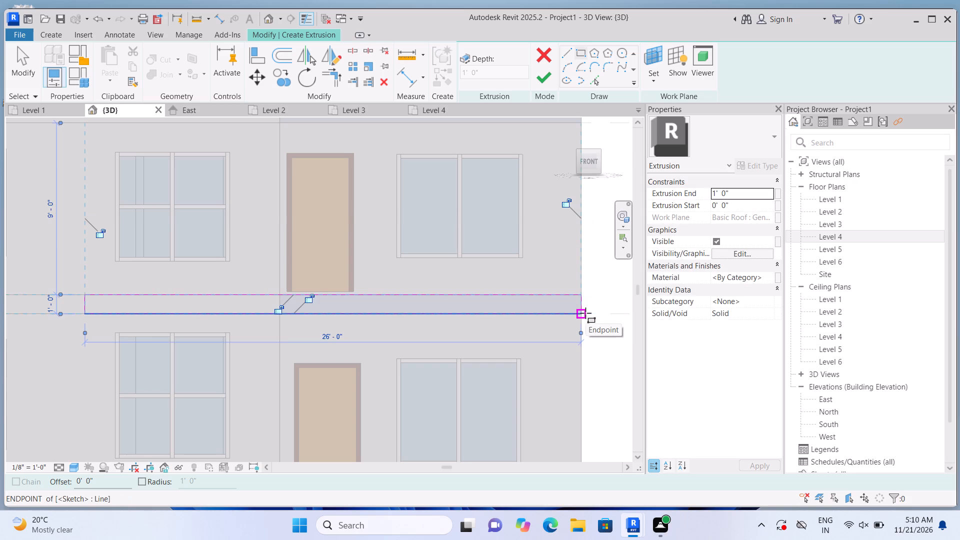
click(553, 70)
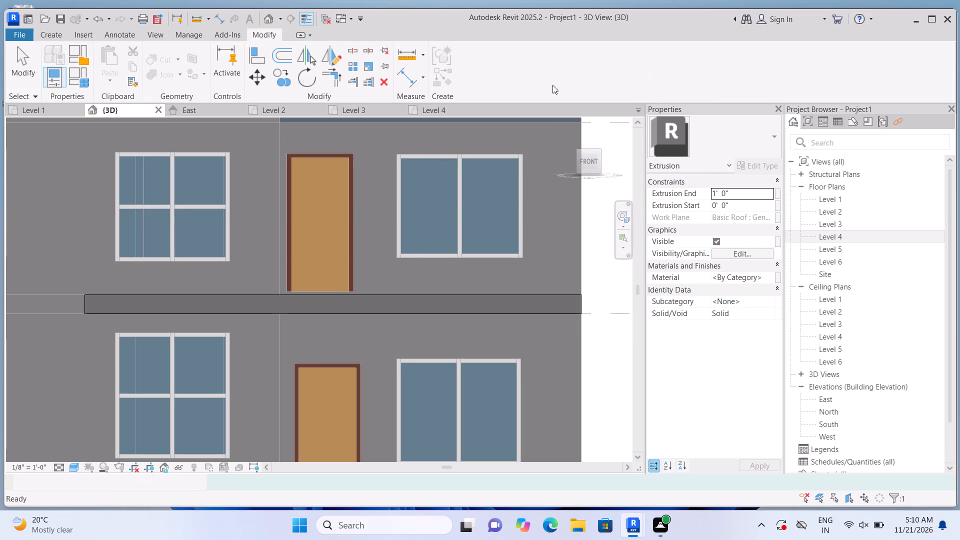
scroll(552, 345, down, 1)
click(596, 361)
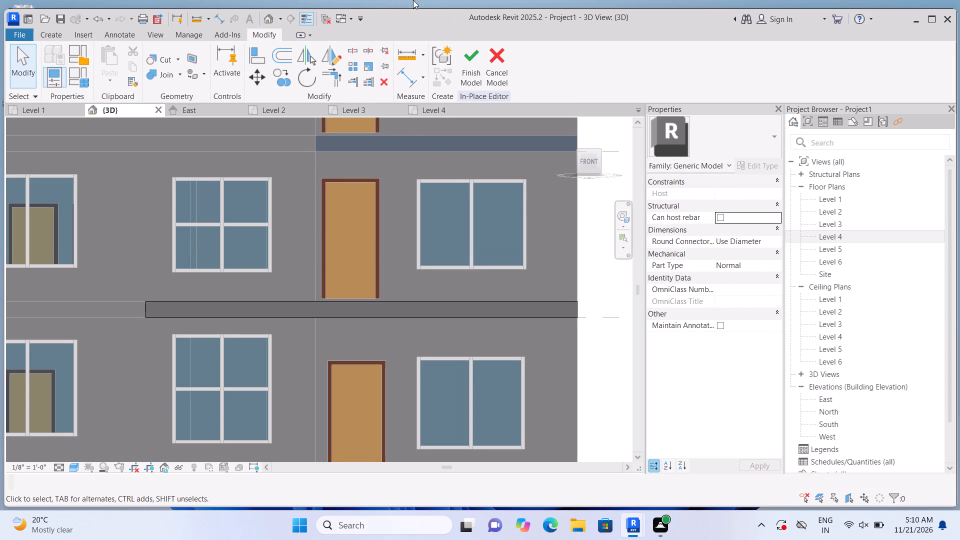
Show the model in the home 3D orientation and examine the new band along the Level 2 slab's front edge up close.
click(268, 15)
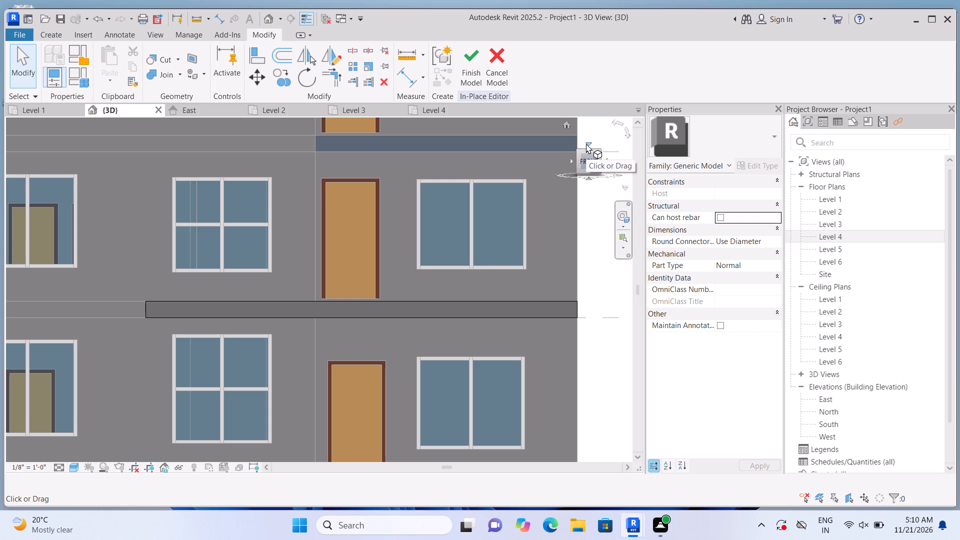
click(568, 123)
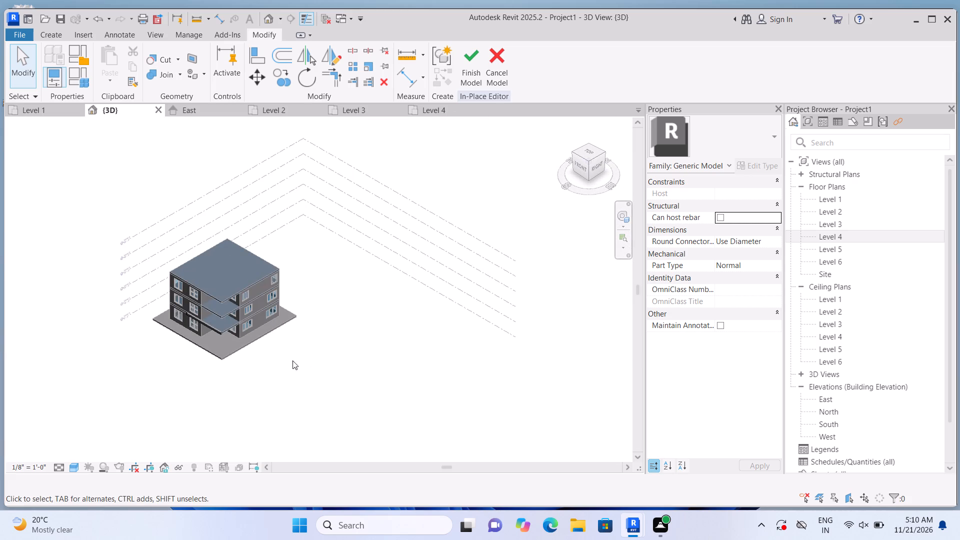
scroll(277, 347, up, 11)
scroll(142, 364, down, 5)
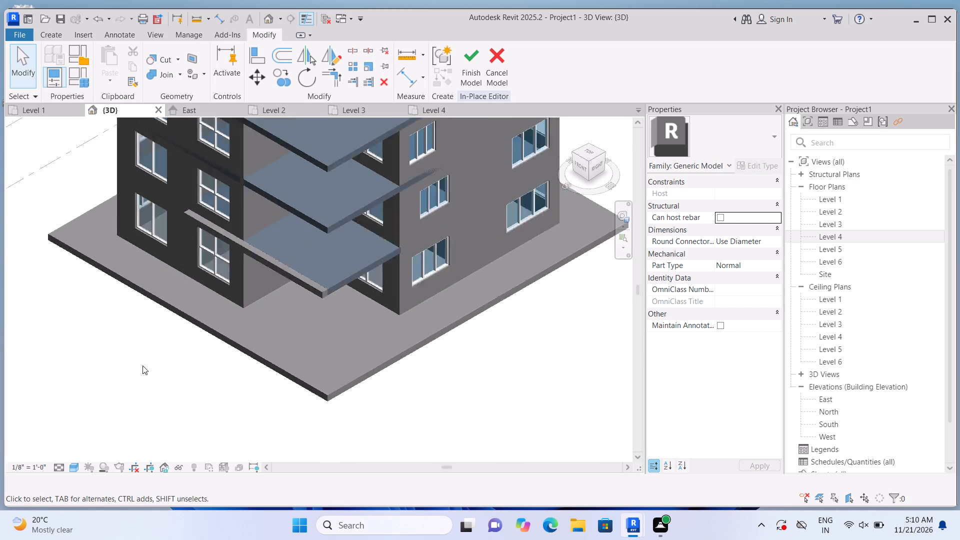
scroll(144, 366, down, 2)
scroll(137, 324, up, 3)
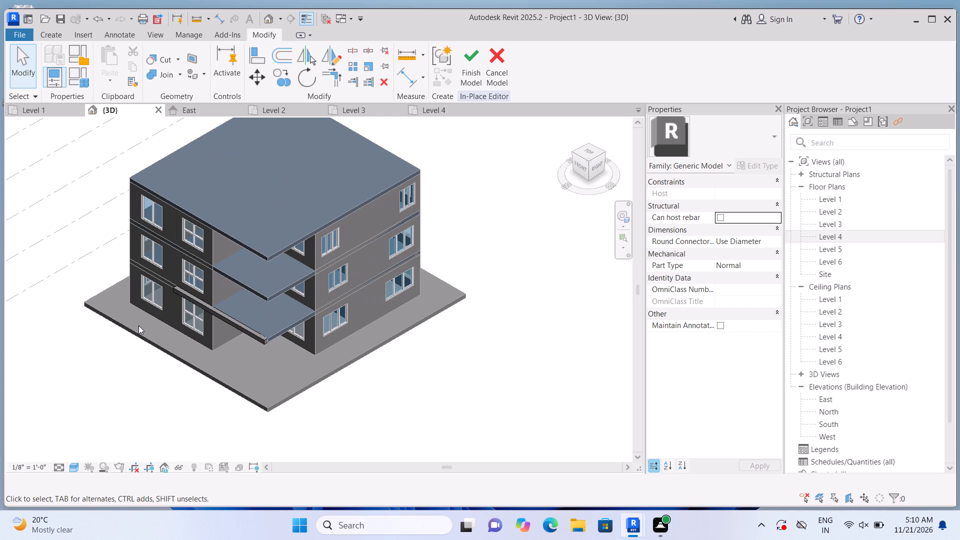
scroll(226, 276, up, 3)
scroll(282, 358, up, 5)
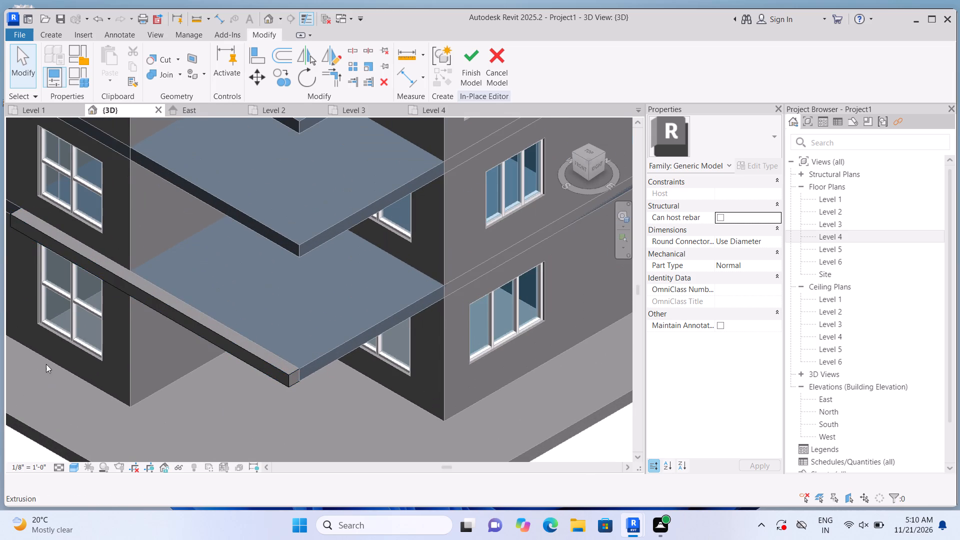
scroll(46, 362, down, 3)
scroll(29, 398, up, 3)
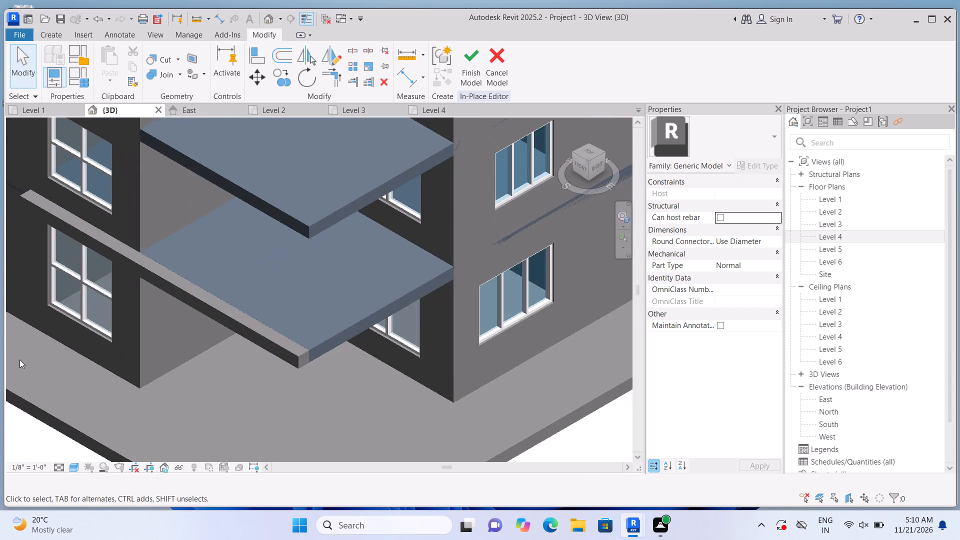
middle_drag(30, 363, 220, 374)
scroll(395, 307, up, 3)
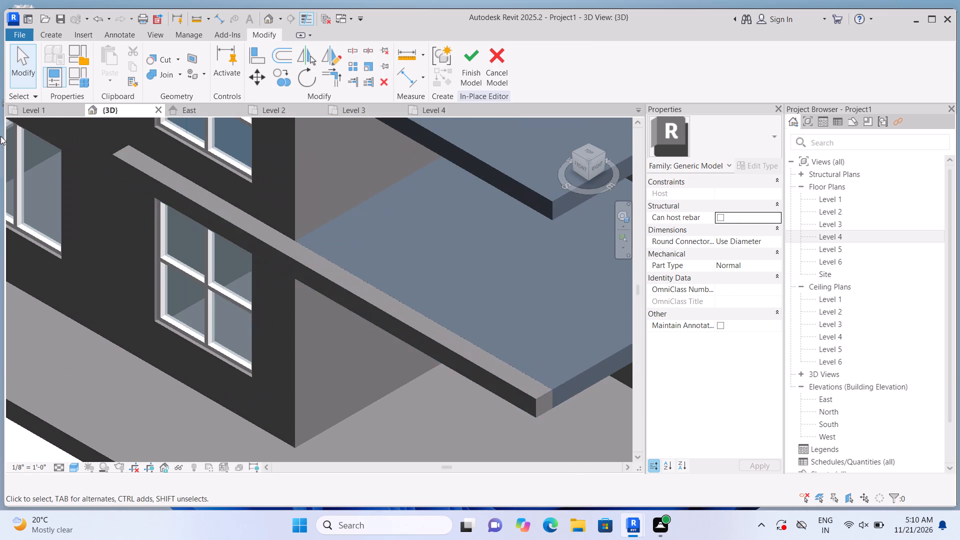
Start another extrusion in the in-place component and set its work plane to the top face of the Level 2 front-edge band.
click(52, 32)
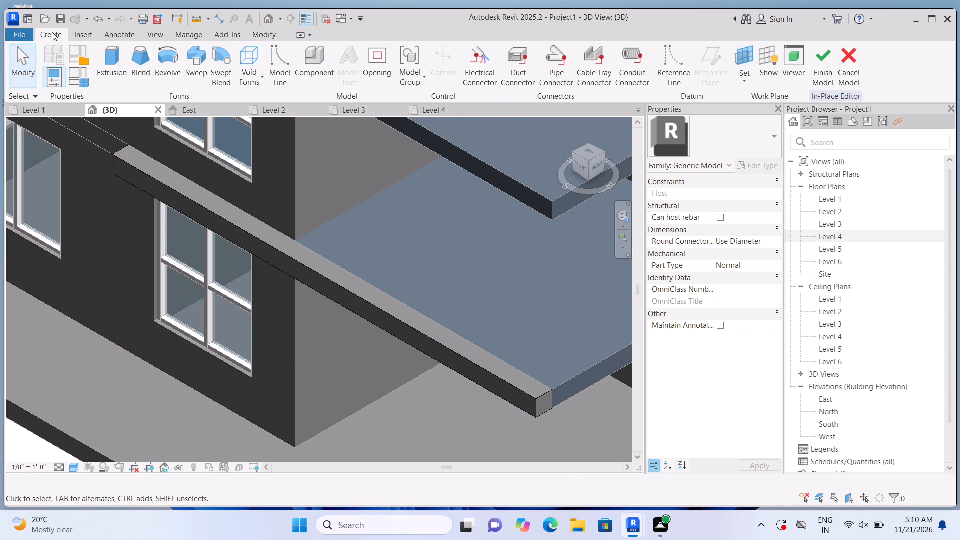
click(118, 68)
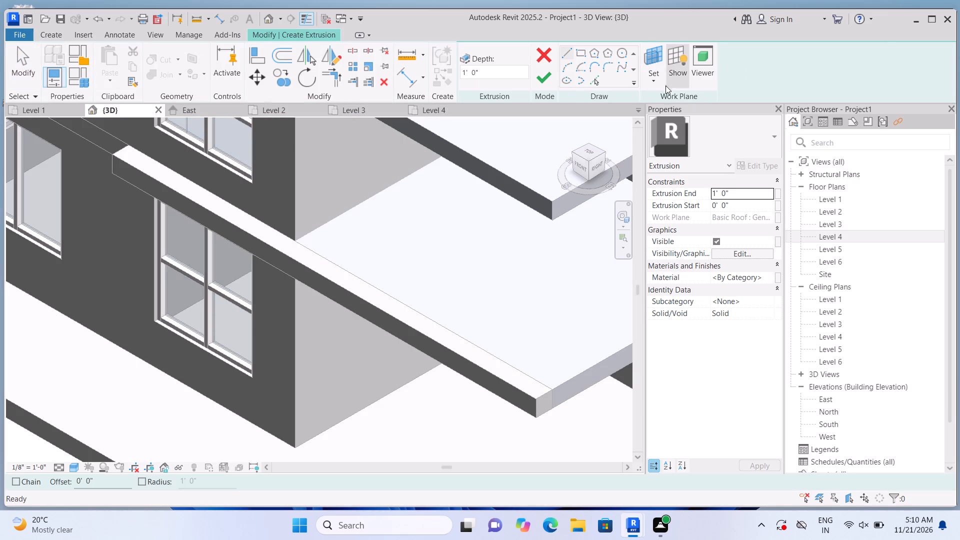
click(652, 83)
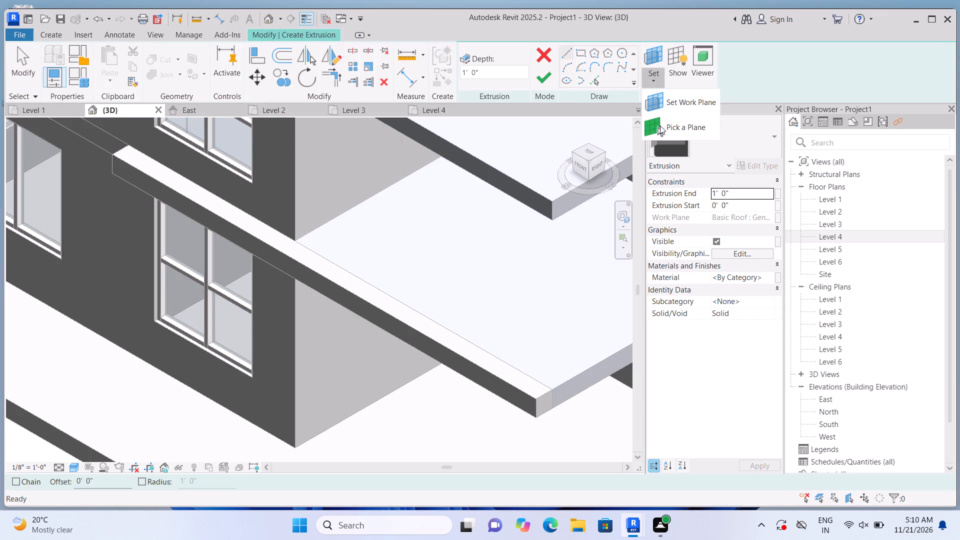
click(660, 125)
scroll(348, 309, up, 2)
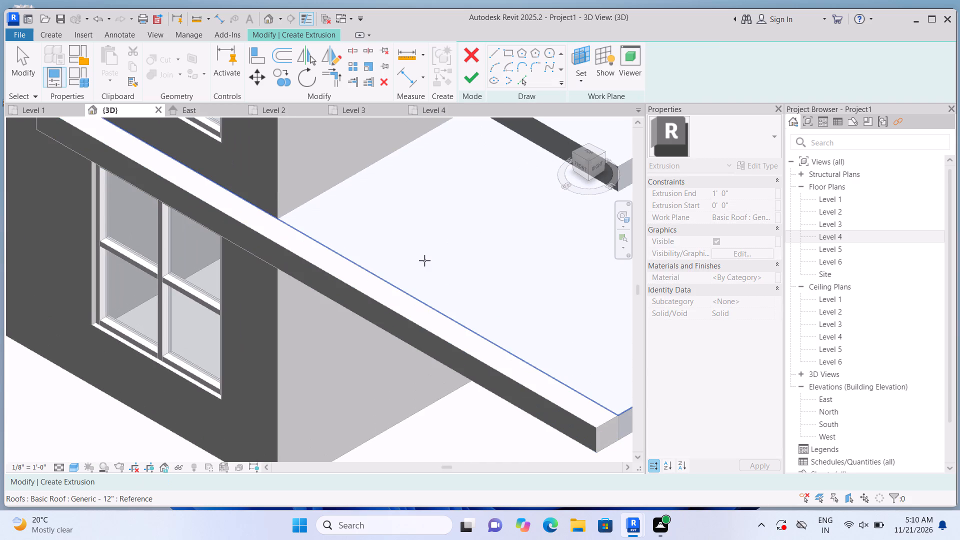
scroll(424, 260, up, 2)
scroll(396, 297, down, 3)
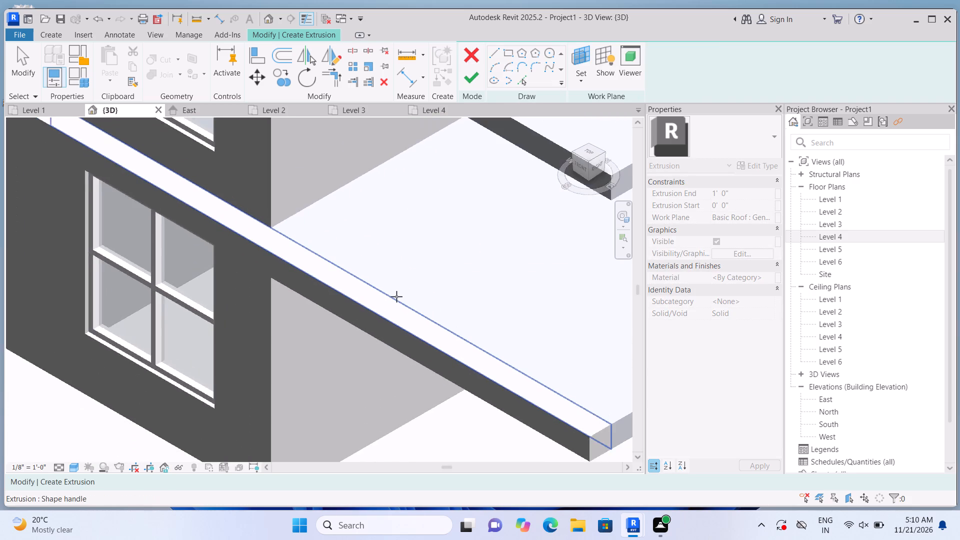
scroll(396, 296, down, 1)
scroll(476, 357, up, 3)
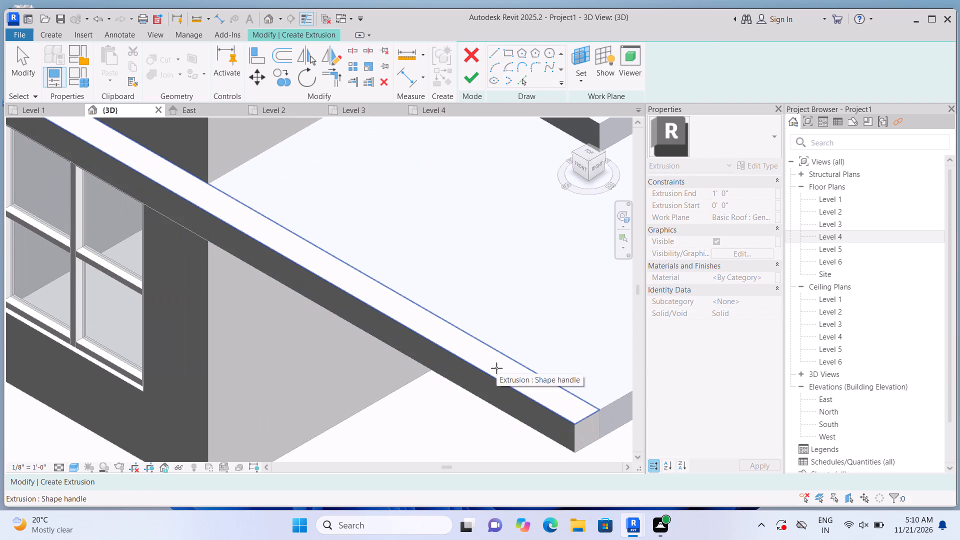
click(496, 368)
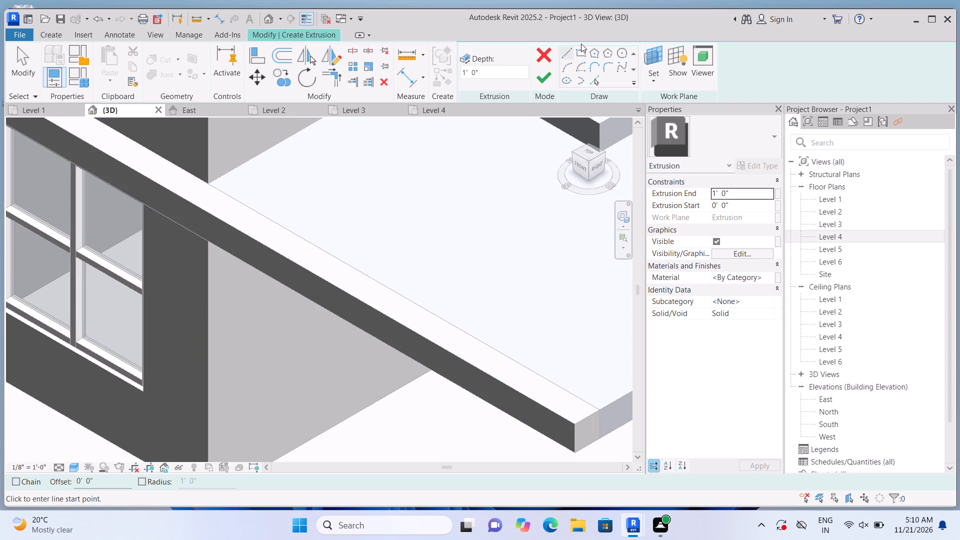
Sketch a 26' 0" long rectangle covering the band's full top face from corner to corner and extrude it upward 1' 0".
click(578, 56)
scroll(539, 145, down, 8)
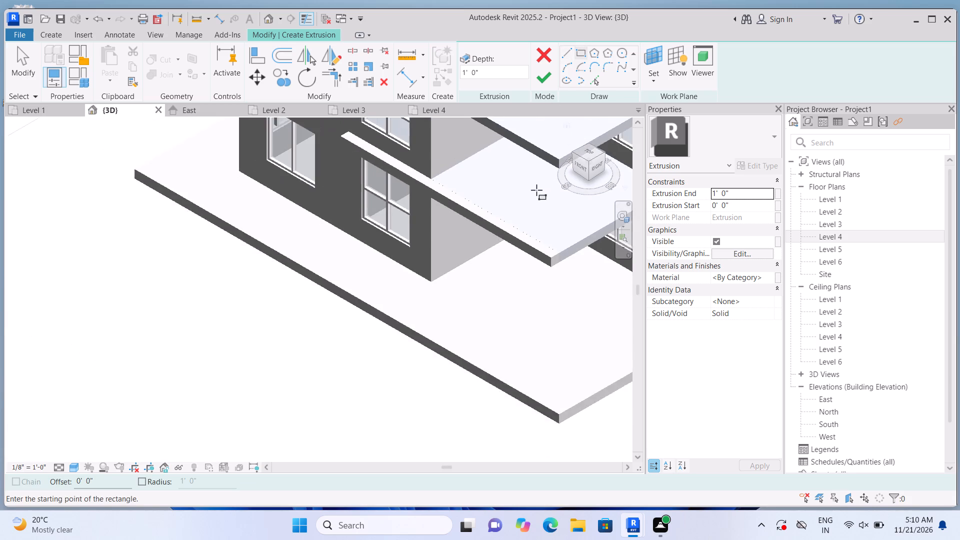
scroll(535, 190, up, 1)
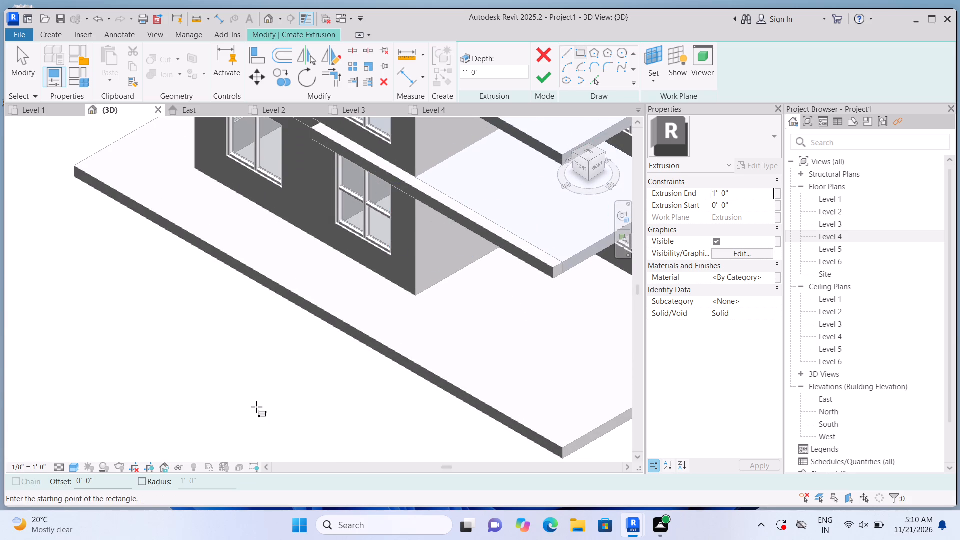
scroll(256, 405, up, 1)
scroll(255, 405, down, 5)
scroll(386, 284, up, 5)
scroll(320, 299, up, 1)
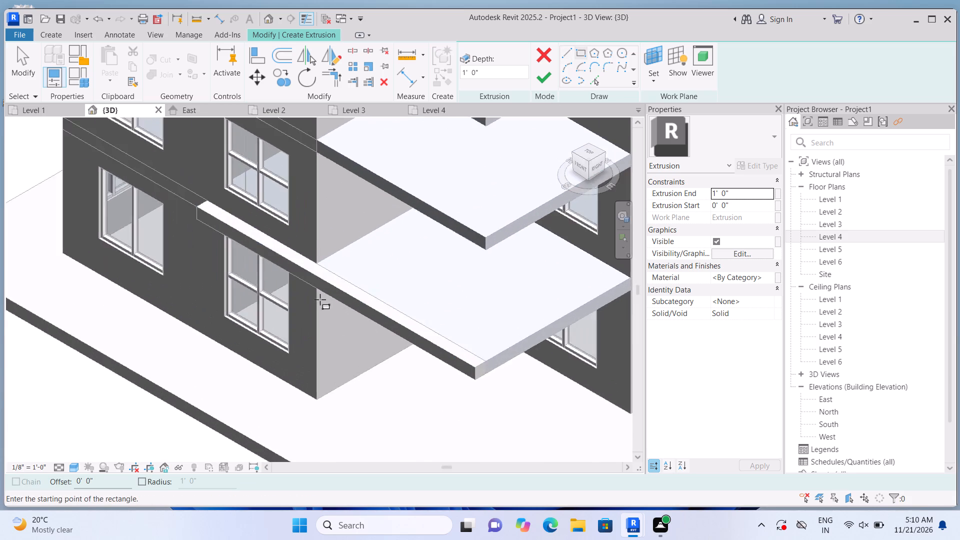
click(177, 192)
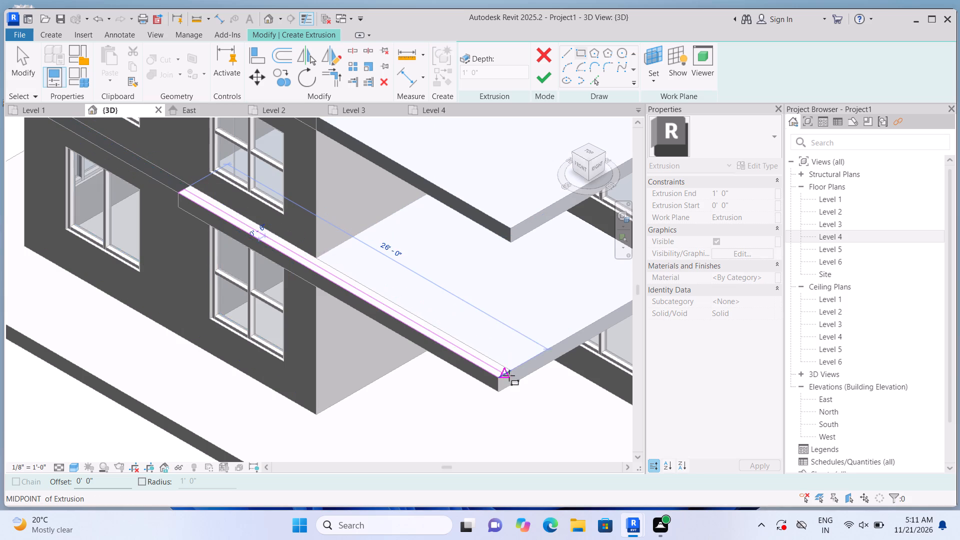
scroll(509, 376, up, 6)
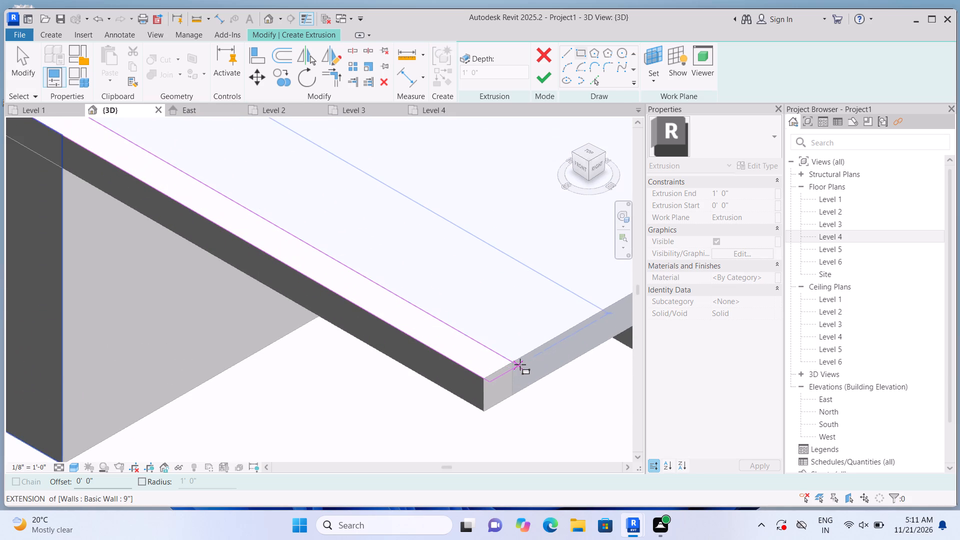
scroll(514, 358, up, 3)
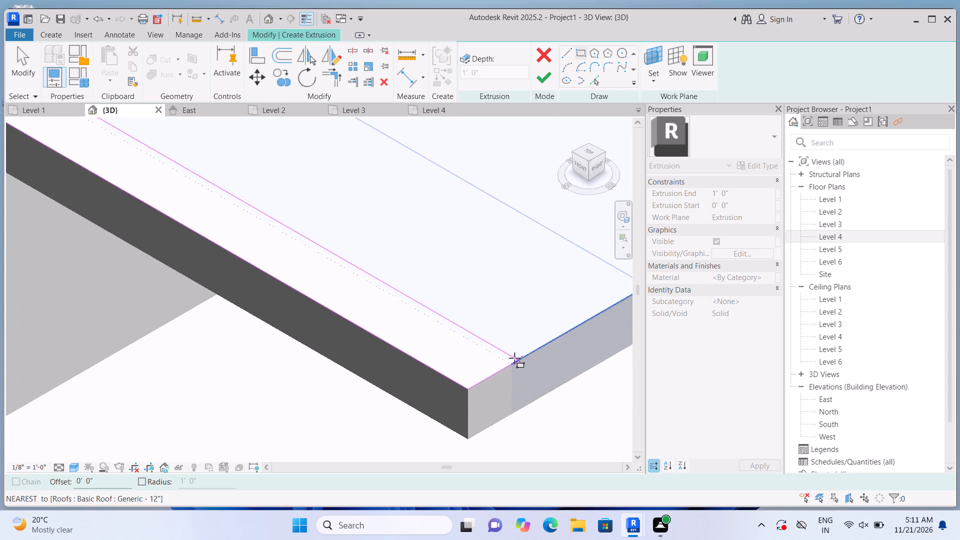
scroll(514, 358, up, 4)
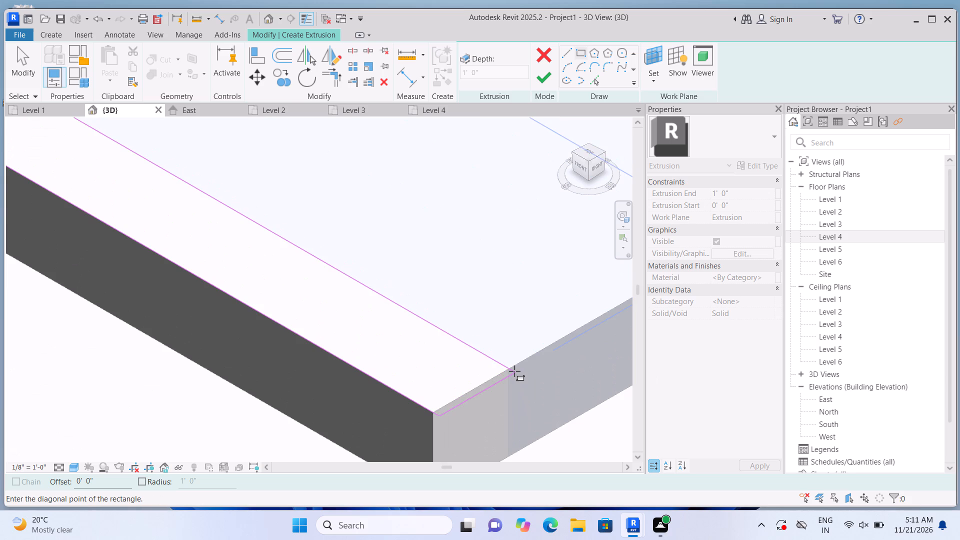
scroll(505, 369, up, 2)
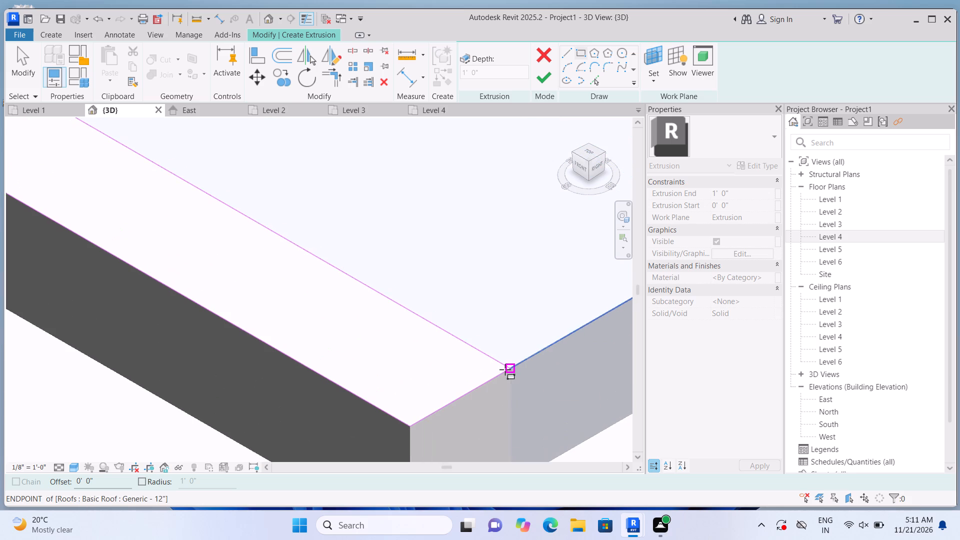
scroll(505, 369, up, 2)
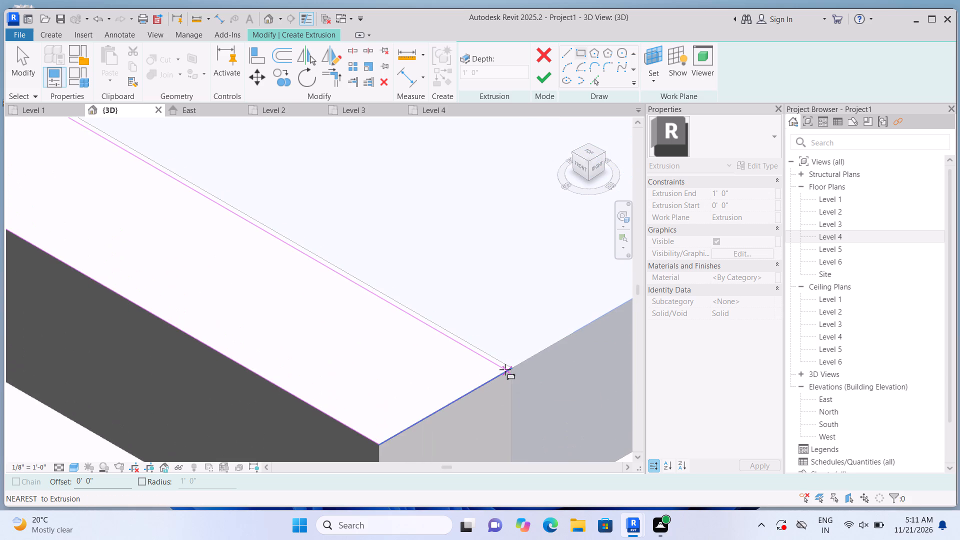
click(506, 368)
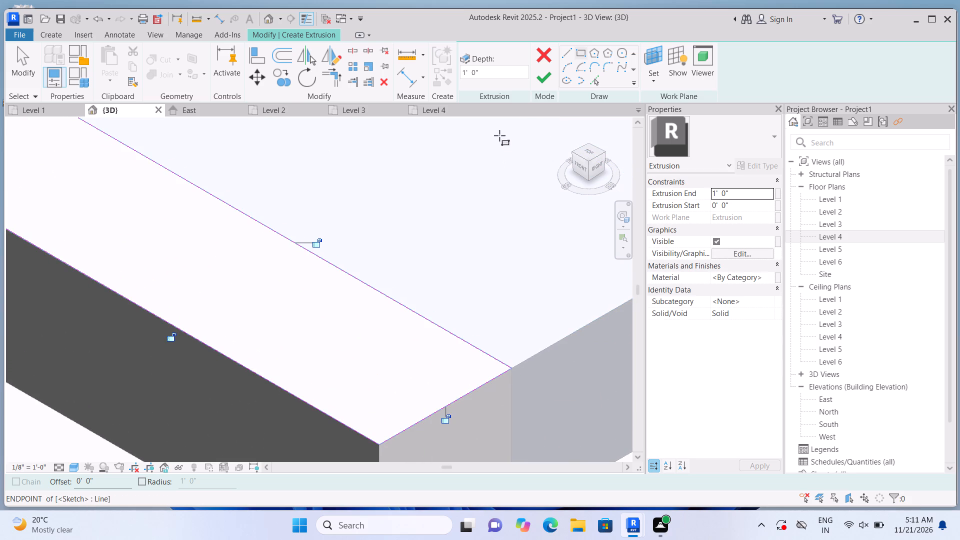
click(551, 73)
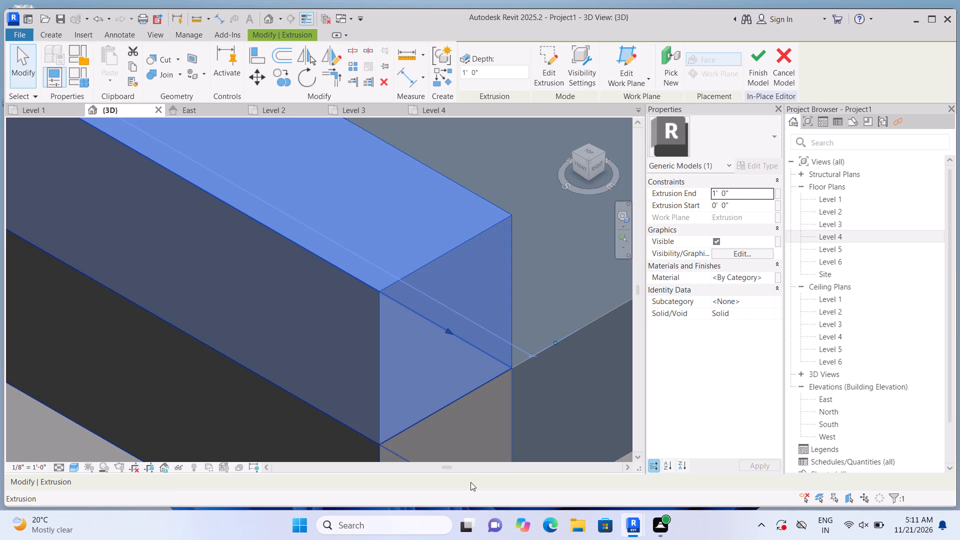
Deselect the new extrusion and examine the stacked bands against the whole building and at the Level 2 slab's projecting corner.
scroll(470, 482, down, 4)
scroll(458, 414, down, 19)
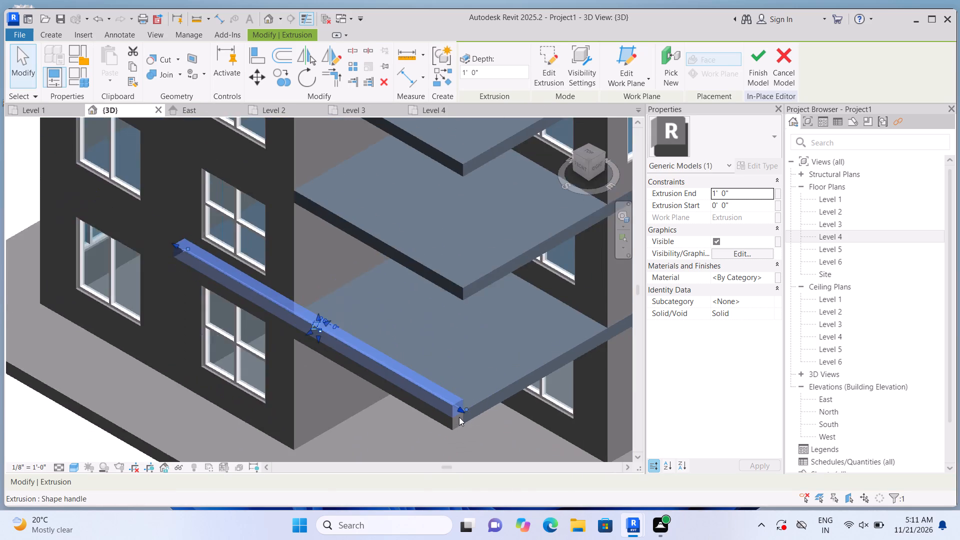
scroll(459, 417, down, 3)
scroll(225, 333, down, 4)
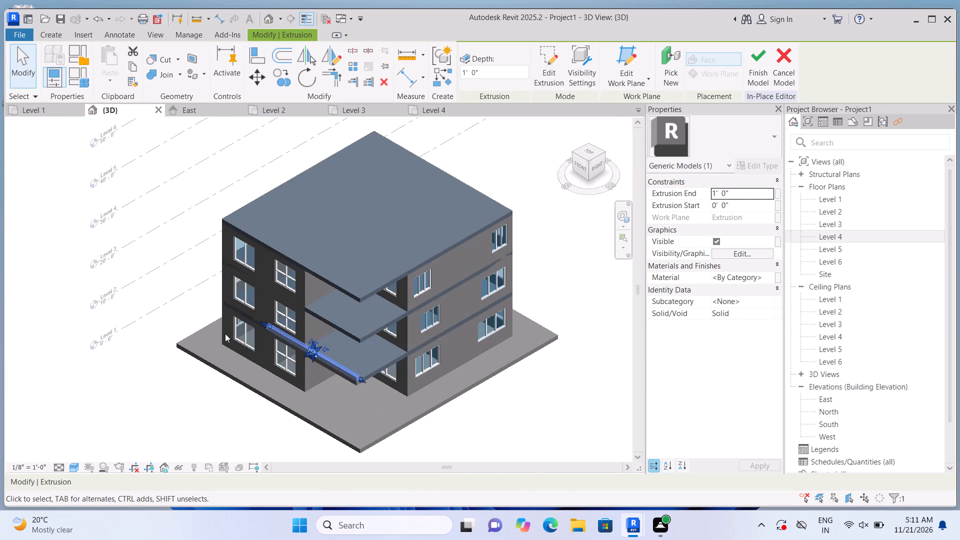
scroll(331, 429, up, 9)
click(118, 432)
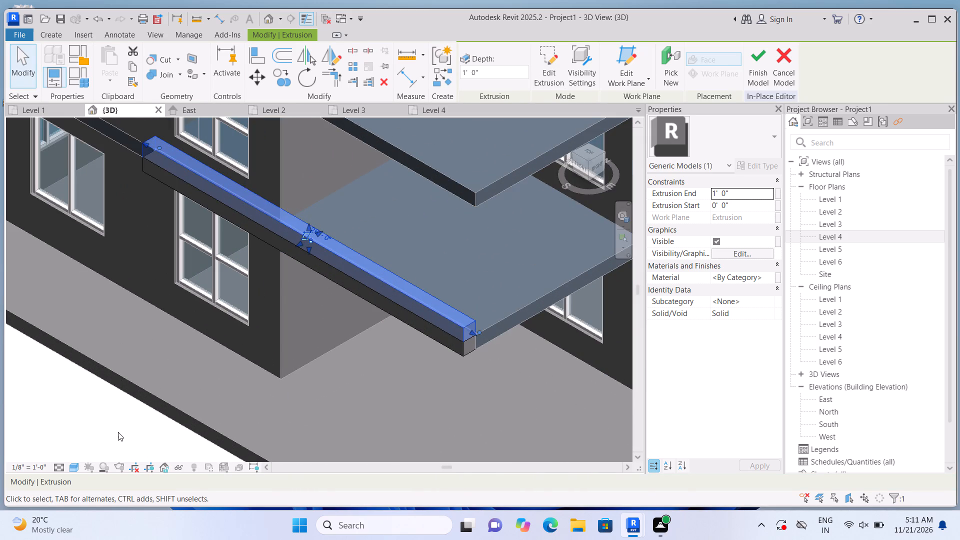
scroll(244, 412, down, 4)
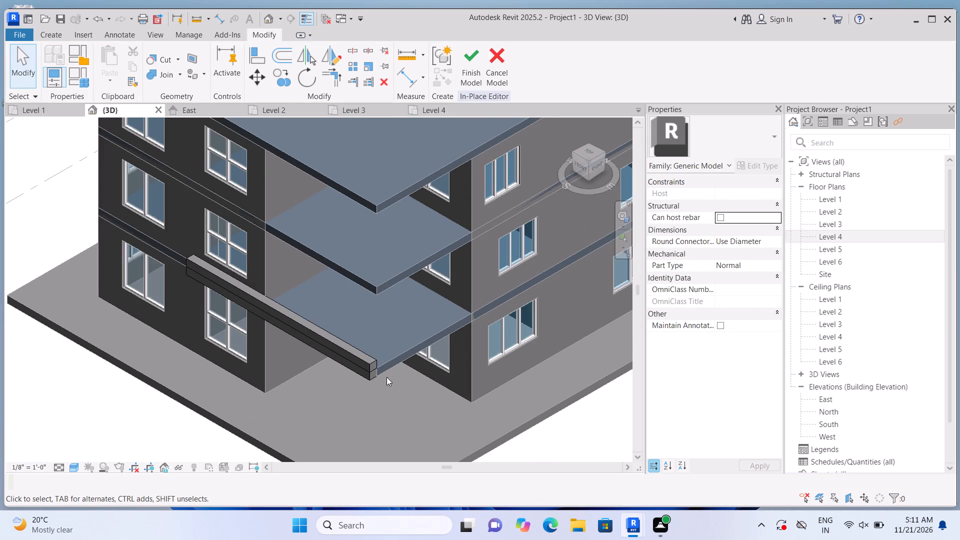
scroll(387, 372, up, 8)
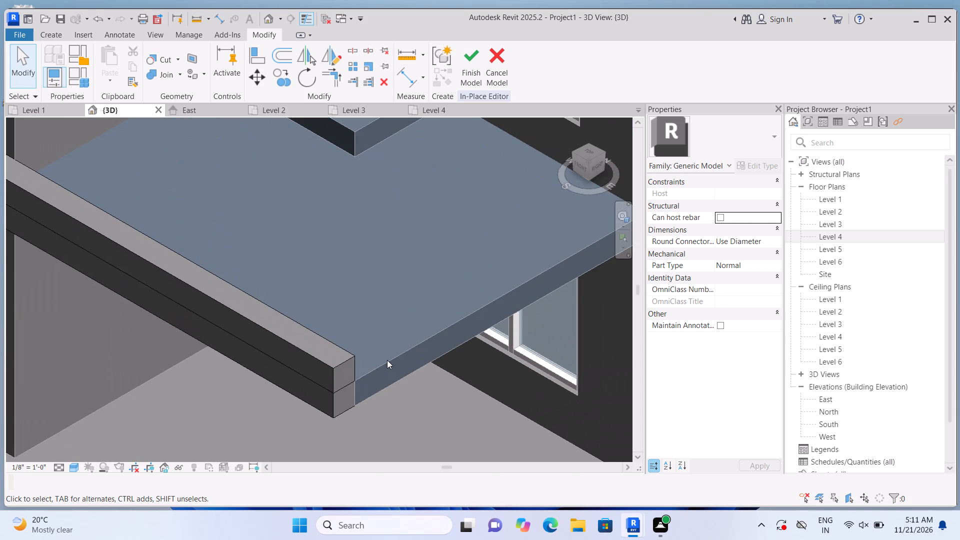
scroll(387, 360, up, 1)
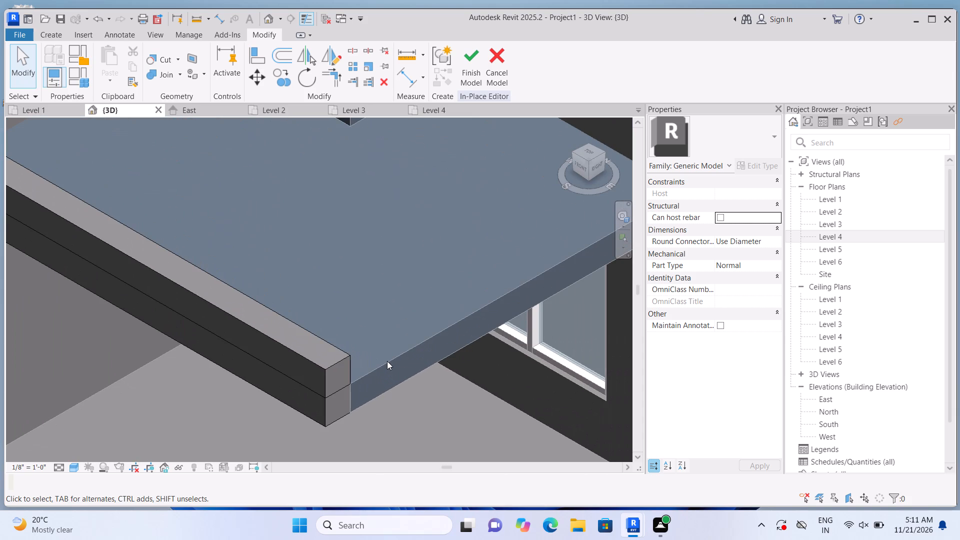
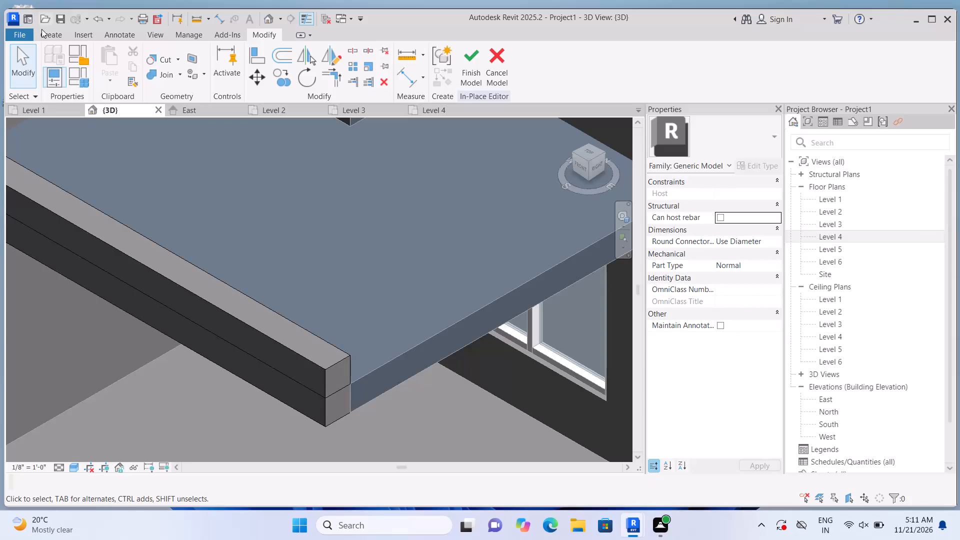
On the upper band's top face, sketch a rectangle about 0' 9" by 1' 0" at the projecting Level 2 corner and extrude it 1' 0".
click(42, 29)
click(52, 35)
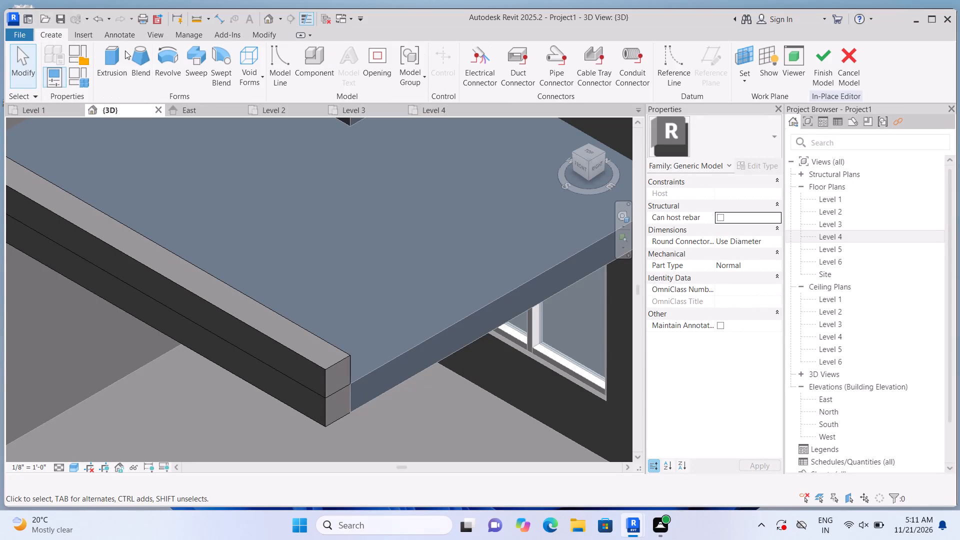
click(106, 83)
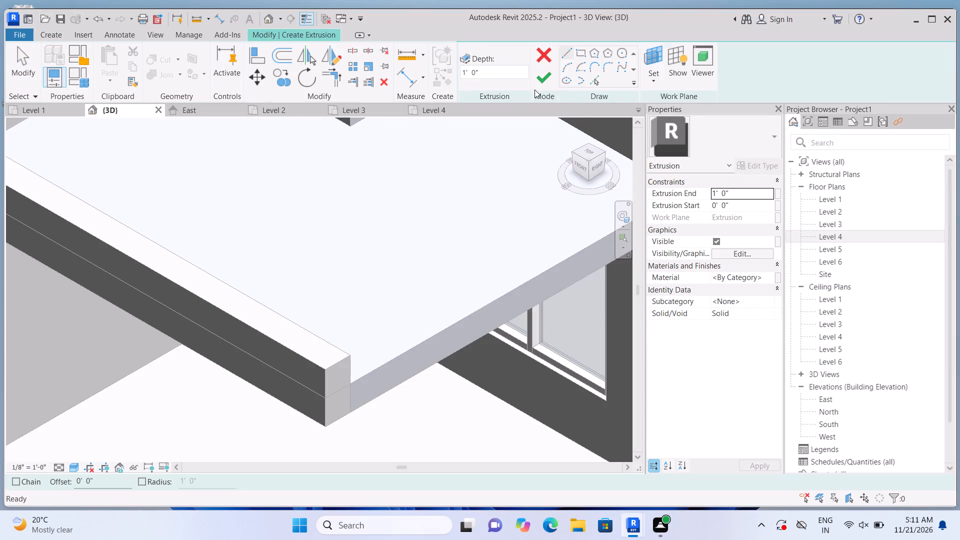
click(648, 73)
click(671, 120)
scroll(406, 332, up, 2)
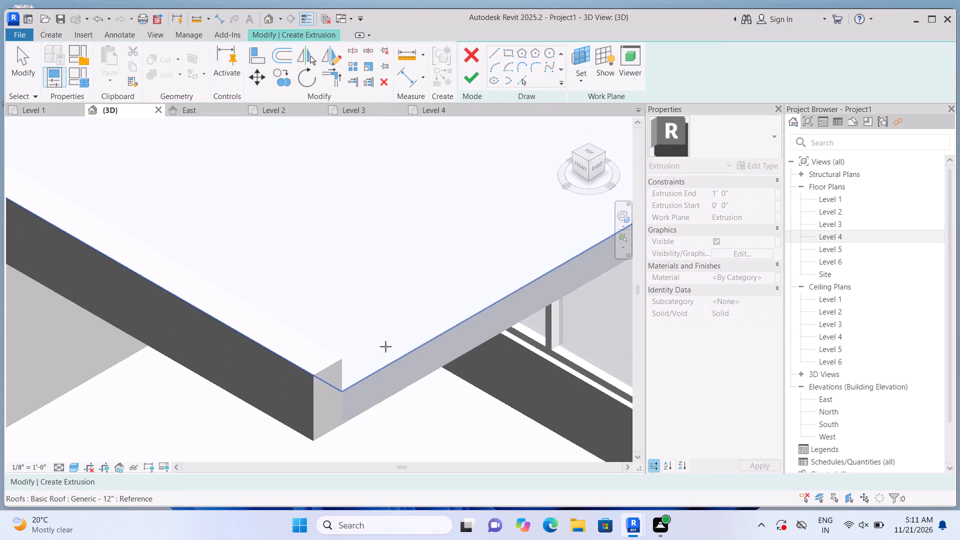
scroll(385, 346, up, 1)
click(302, 358)
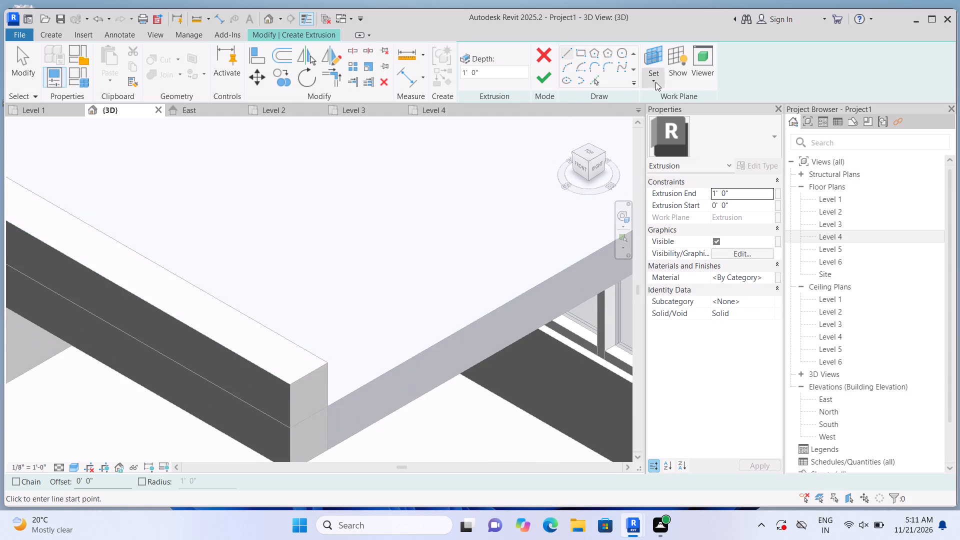
click(578, 57)
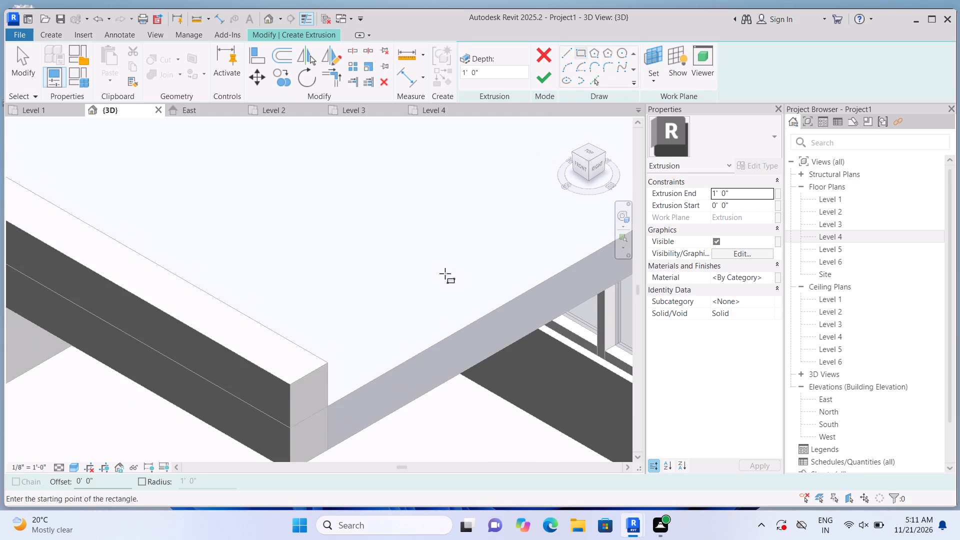
click(292, 383)
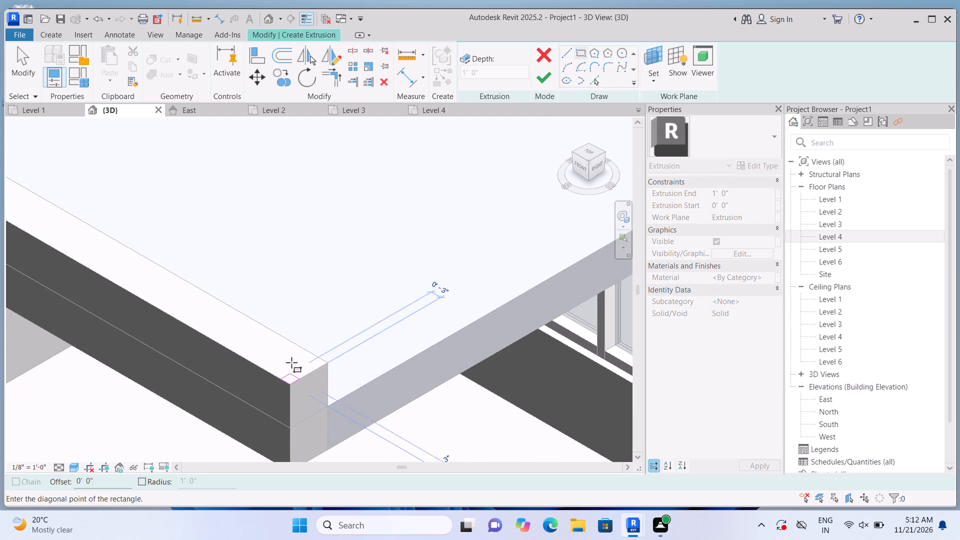
click(298, 346)
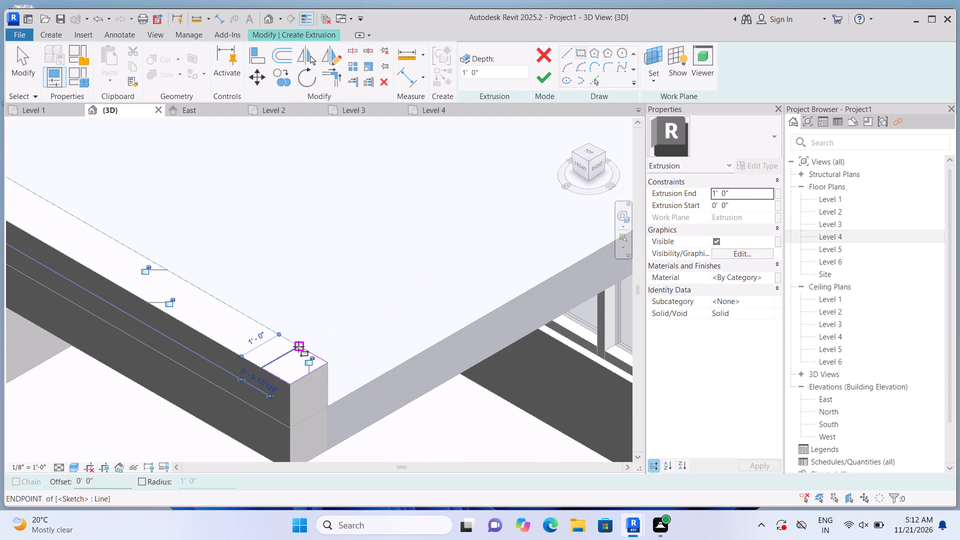
click(536, 84)
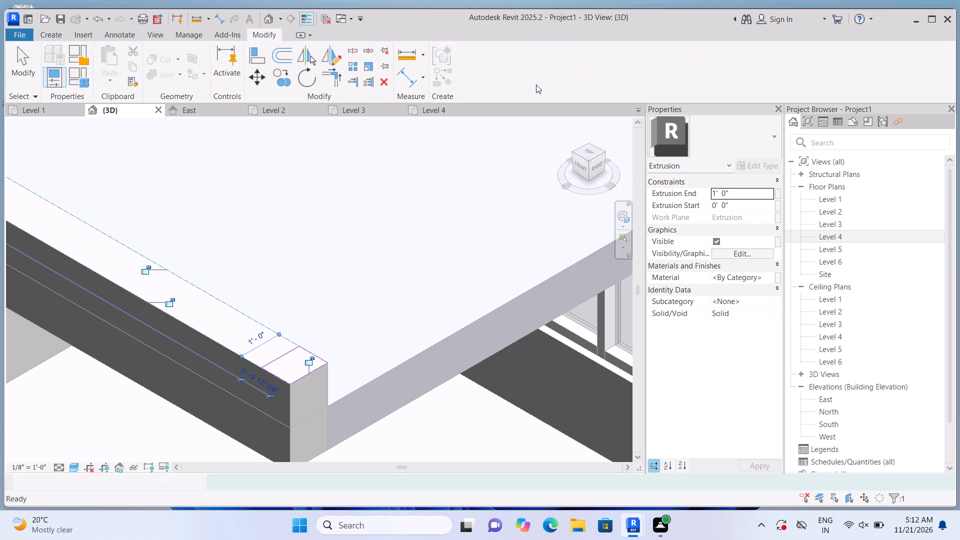
Stretch the corner extrusion upward into a column about 19' 10" tall, reaching just past the roof edge, and deselect it.
scroll(418, 419, down, 13)
scroll(403, 416, up, 5)
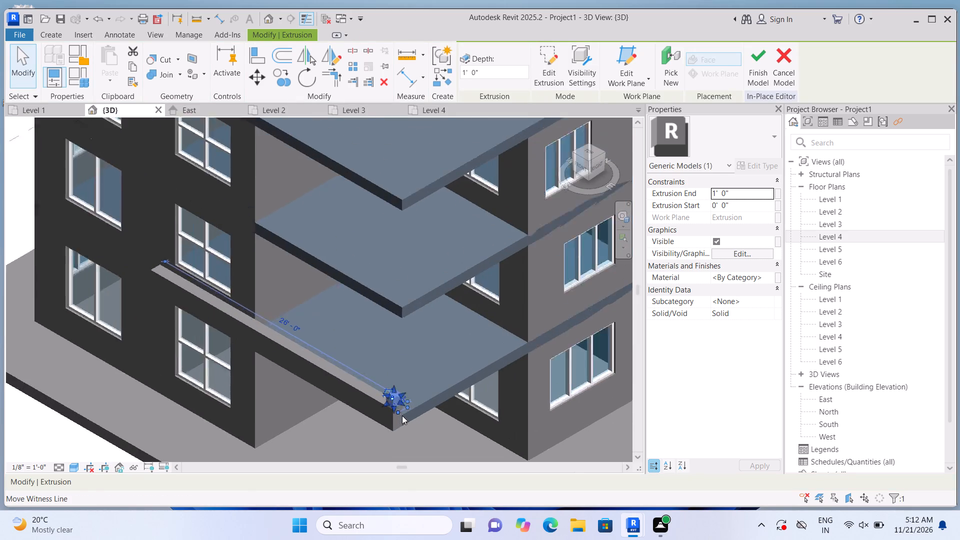
scroll(401, 415, up, 1)
drag(389, 374, 381, 208)
scroll(385, 295, down, 8)
scroll(383, 282, up, 5)
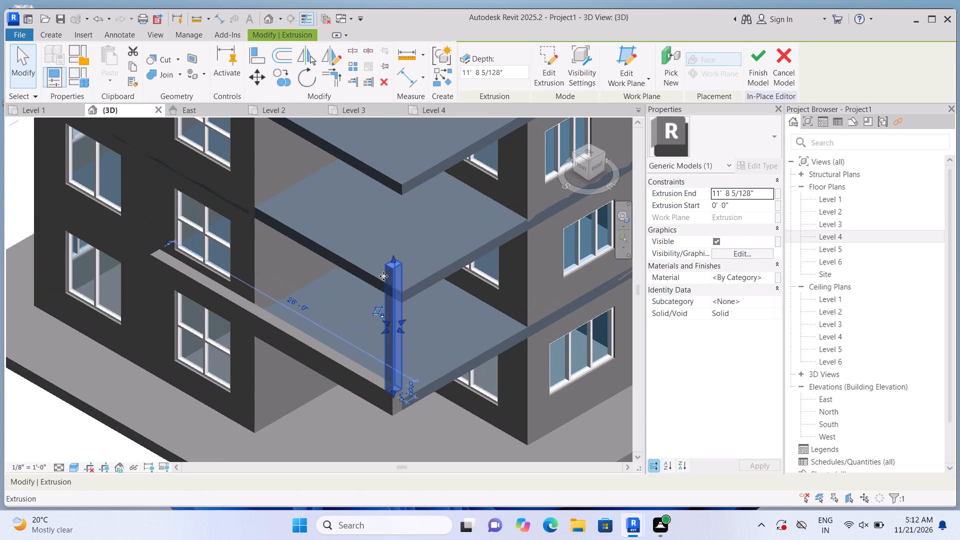
drag(391, 258, 392, 186)
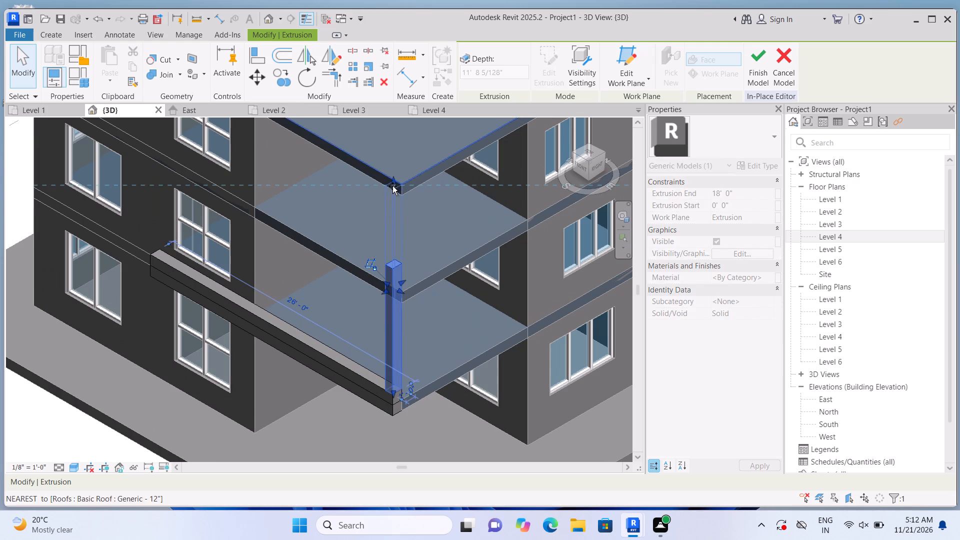
drag(392, 186, 402, 176)
click(402, 176)
scroll(409, 204, down, 4)
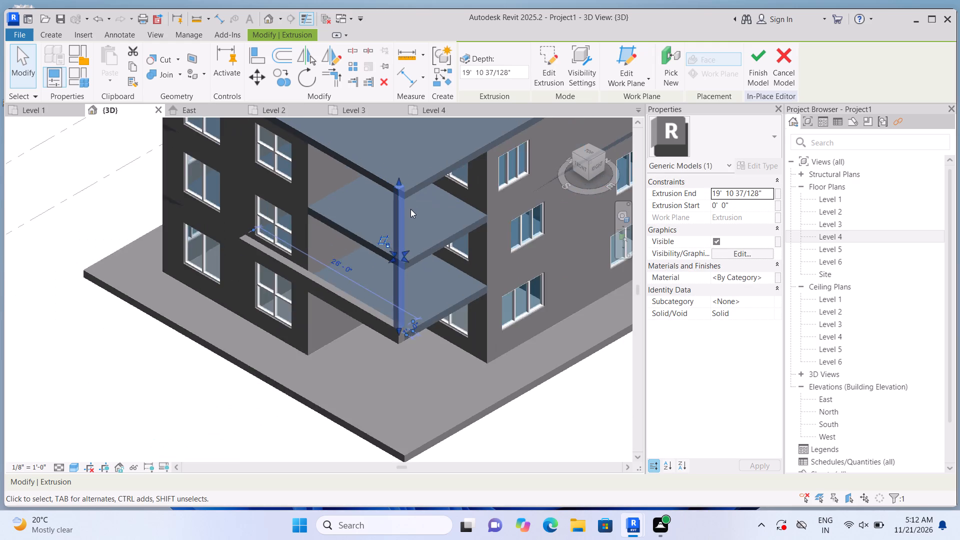
scroll(410, 209, down, 2)
click(330, 398)
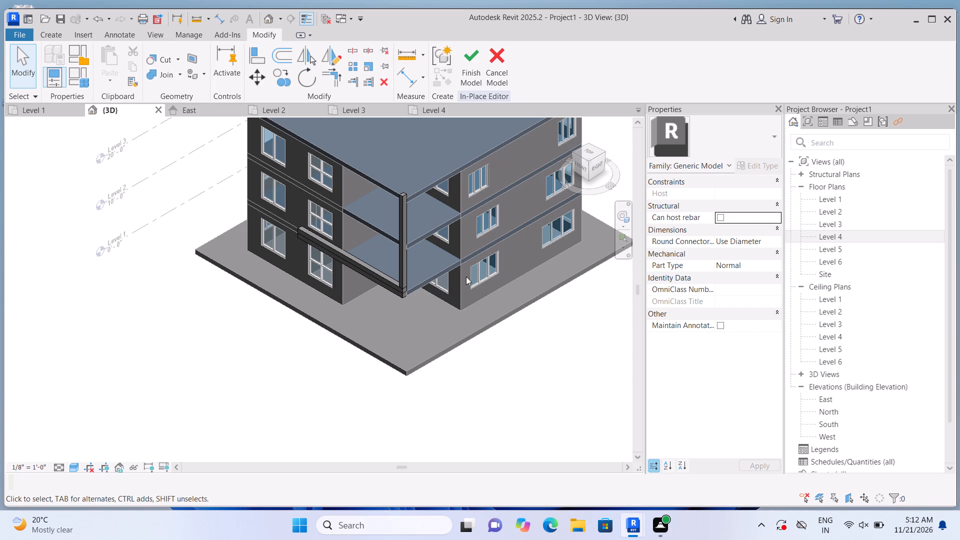
View the building from the front and examine the corner column against the roof, the floor slabs and the stacked Level 2 bands.
click(576, 161)
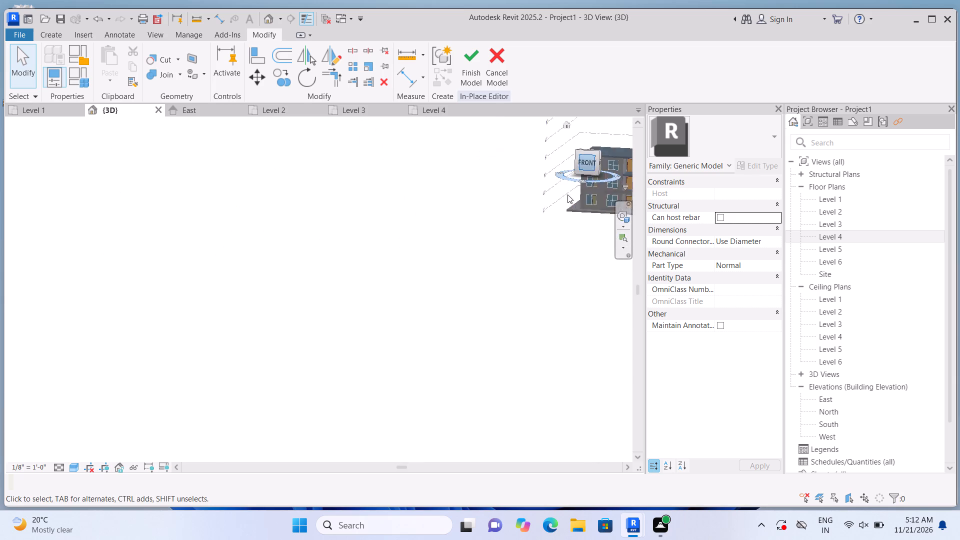
scroll(363, 311, up, 11)
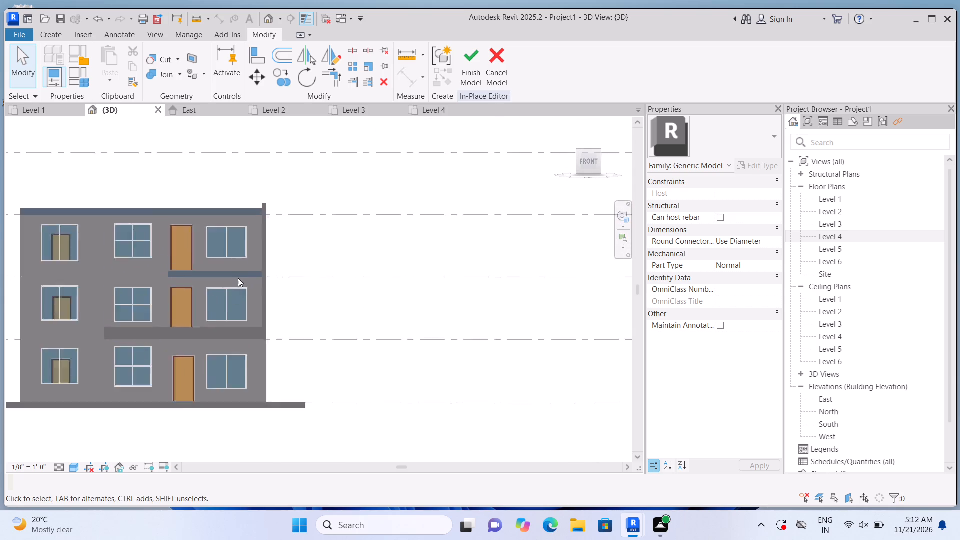
scroll(238, 278, up, 7)
scroll(248, 270, down, 3)
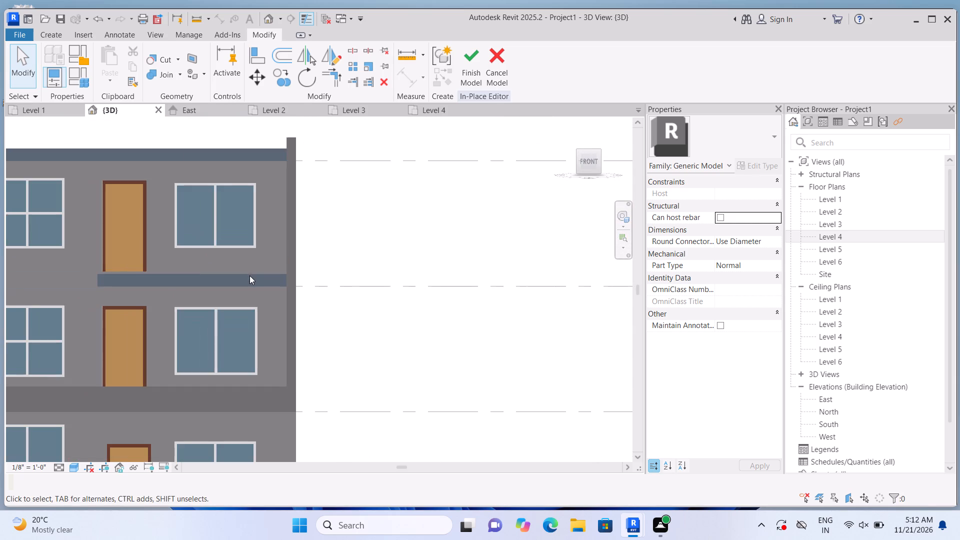
scroll(249, 275, down, 1)
click(282, 190)
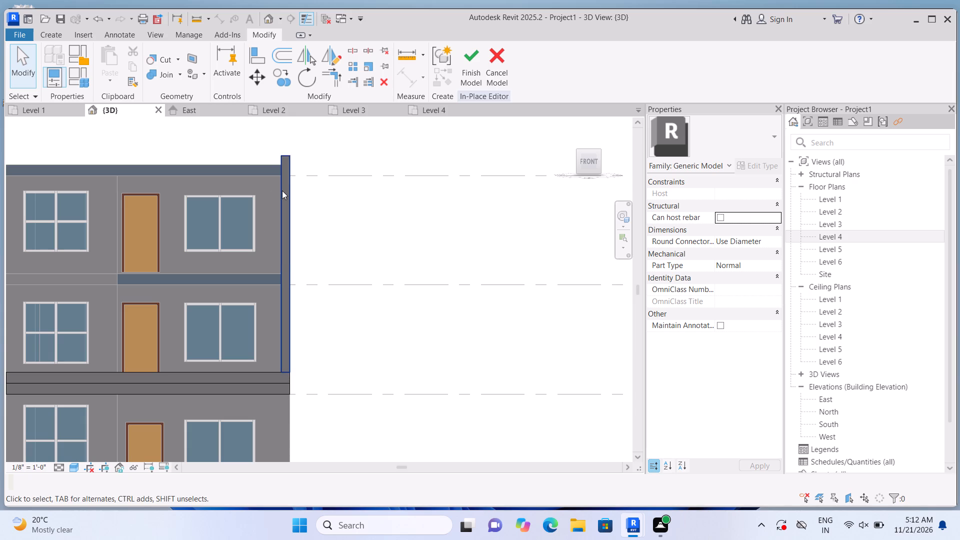
scroll(275, 222, up, 4)
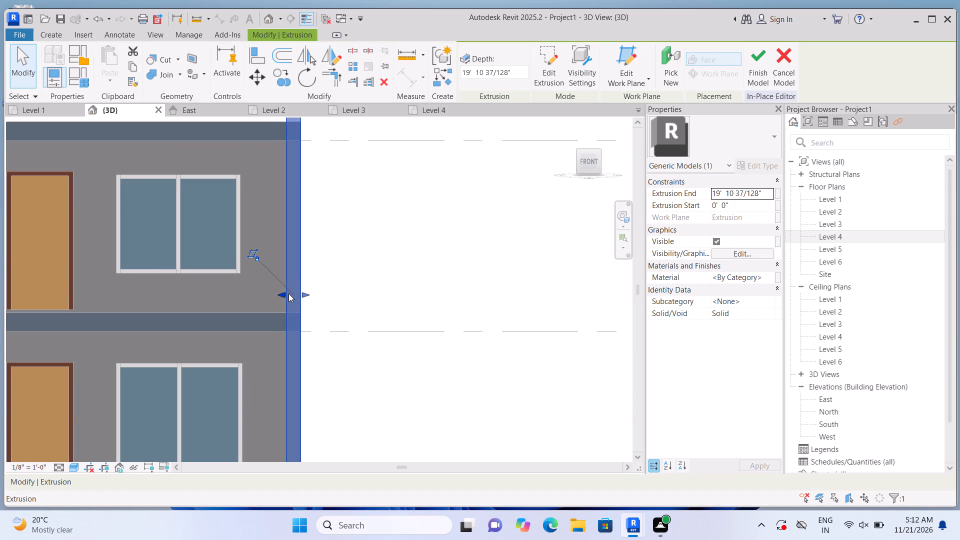
click(281, 292)
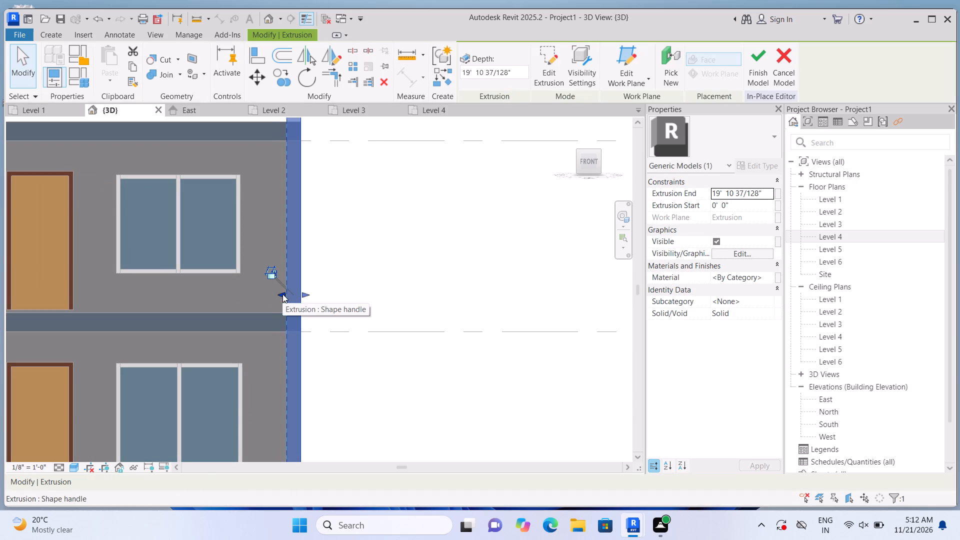
click(279, 292)
click(376, 274)
scroll(381, 274, down, 4)
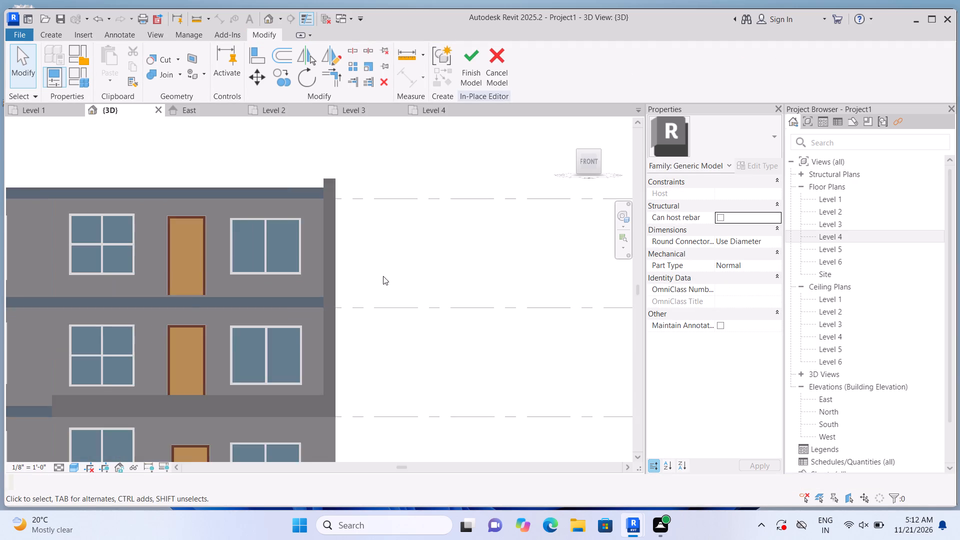
scroll(383, 276, down, 4)
scroll(352, 337, up, 4)
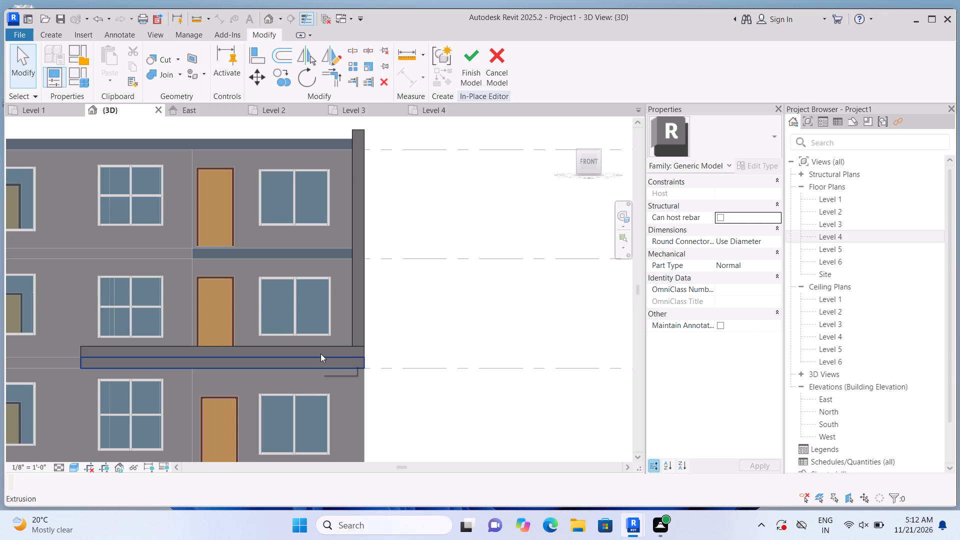
scroll(390, 313, up, 1)
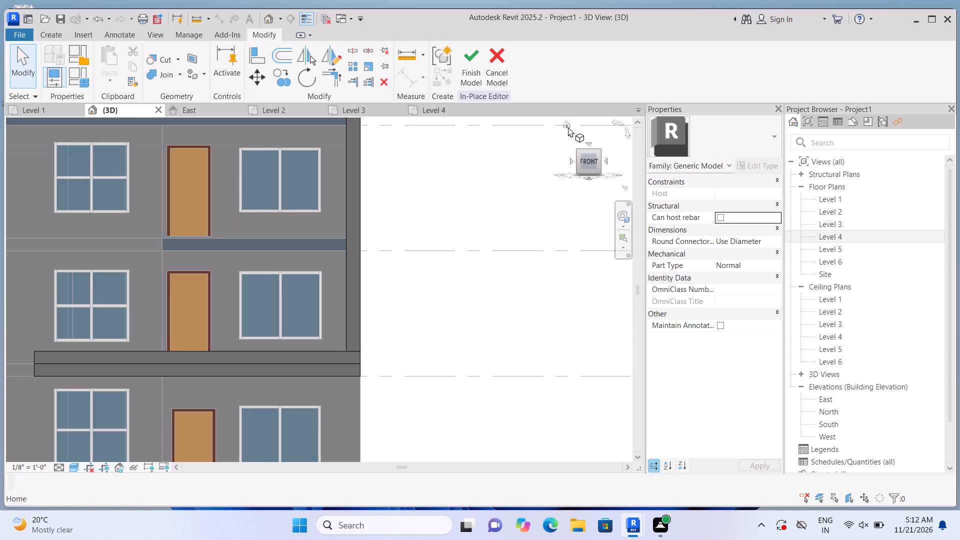
Show the model in the home 3D orientation and examine the corner column and its base on the Level 2 bands.
click(567, 123)
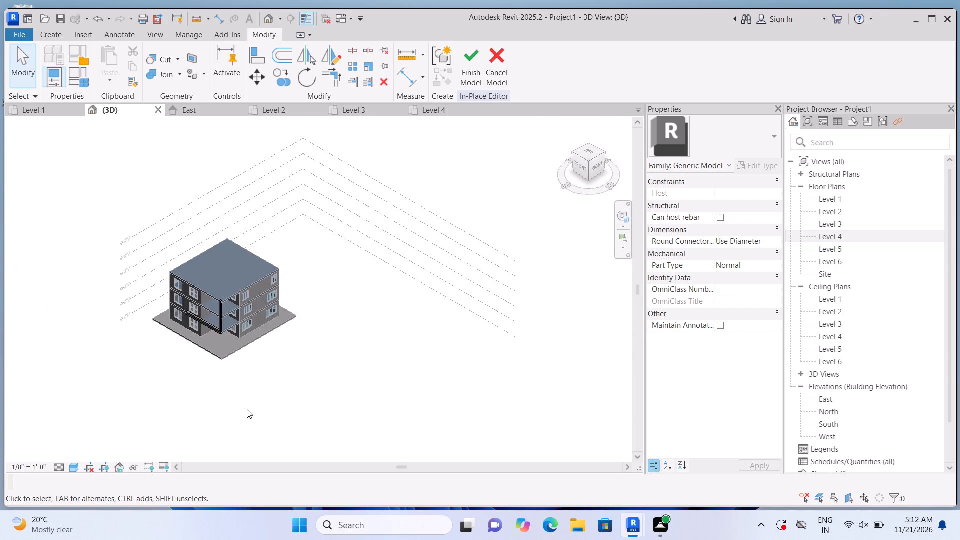
scroll(246, 409, up, 10)
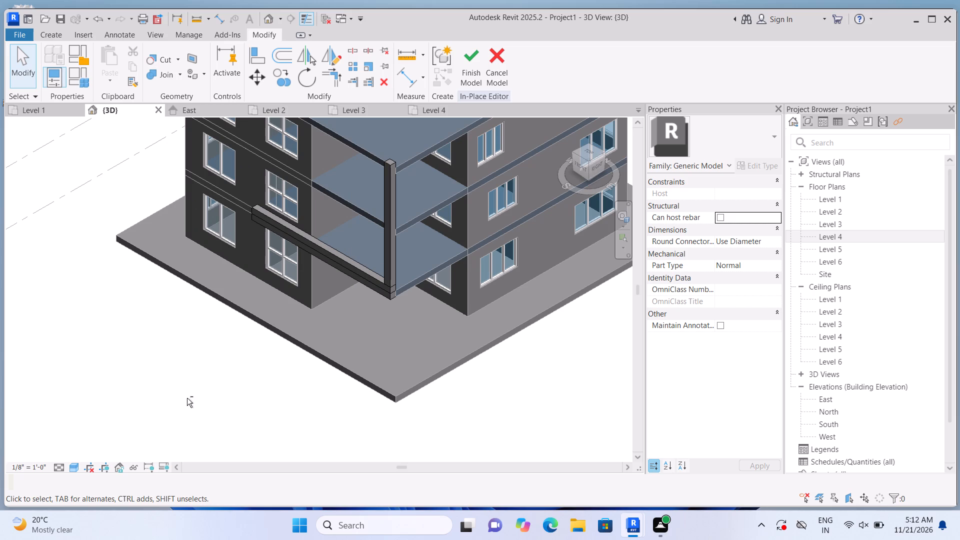
scroll(206, 397, down, 4)
scroll(189, 373, up, 2)
shift+scroll(188, 342, up, 1)
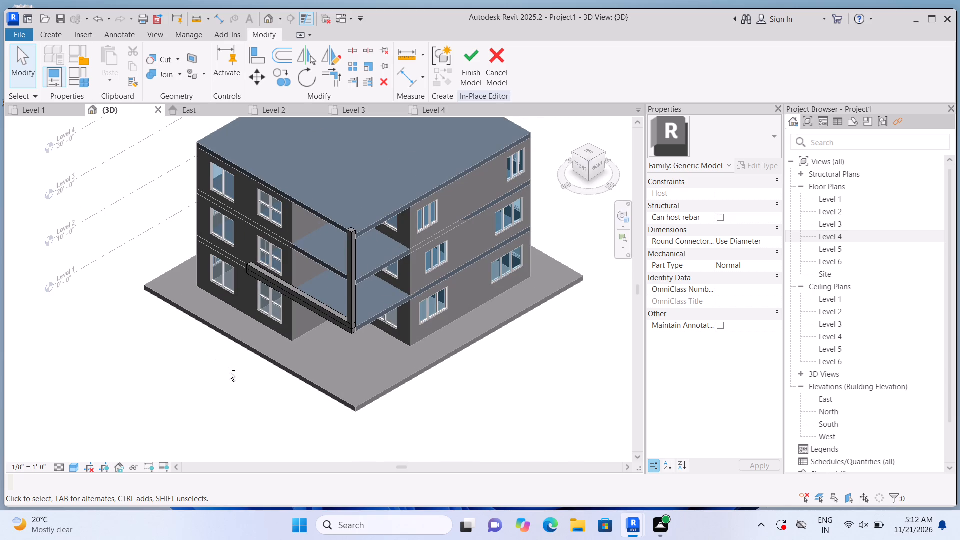
scroll(345, 329, up, 3)
scroll(346, 244, up, 2)
scroll(362, 319, up, 2)
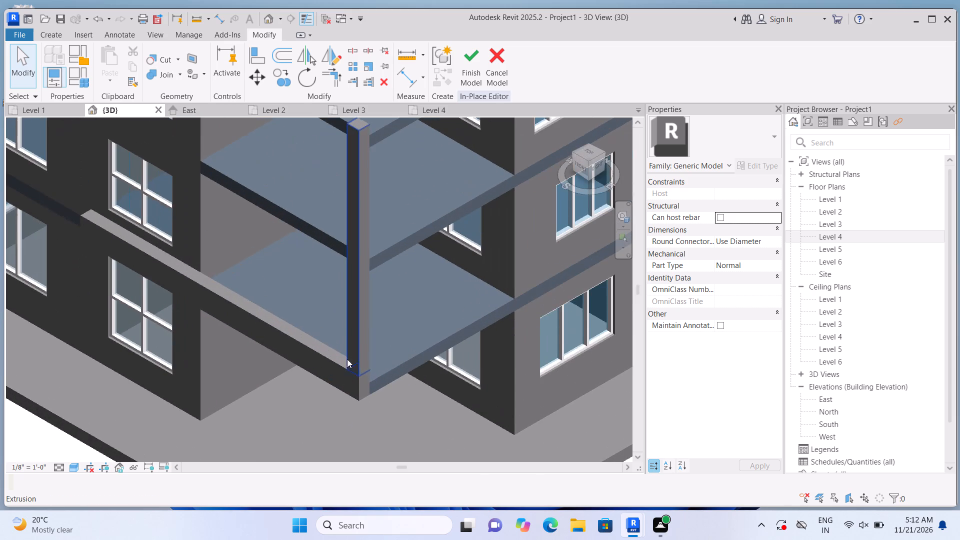
scroll(325, 401, down, 2)
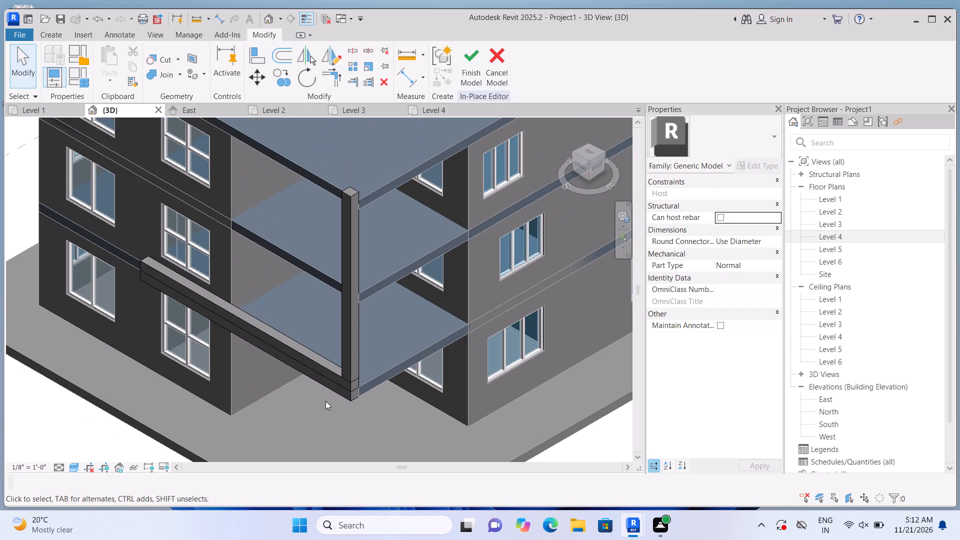
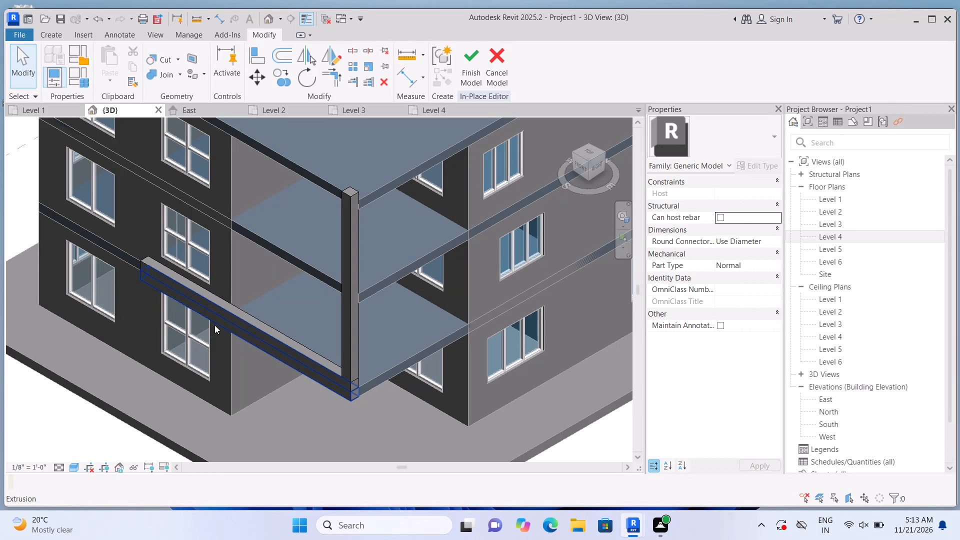
In the front view, join the upper Level 2 band to the corner column with Join Geometry.
scroll(223, 326, up, 5)
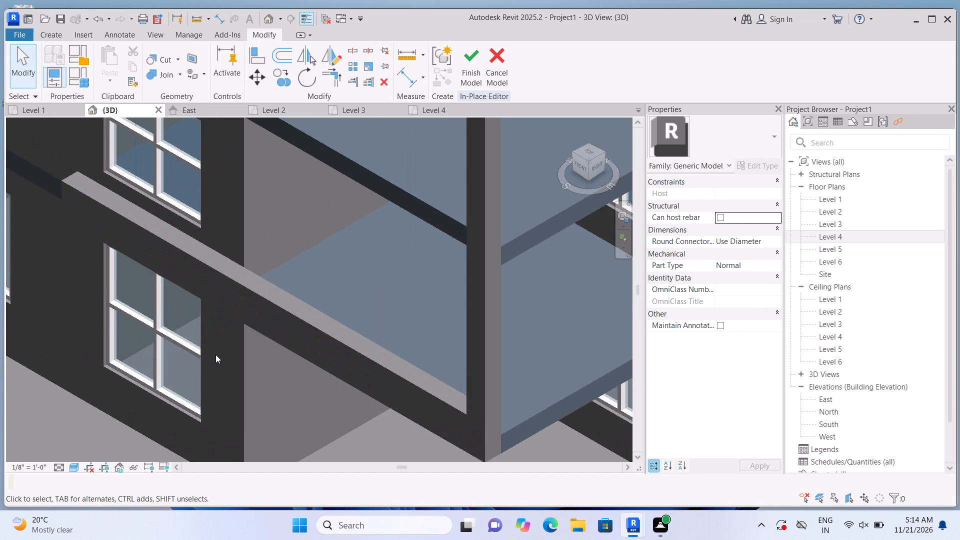
scroll(215, 354, down, 2)
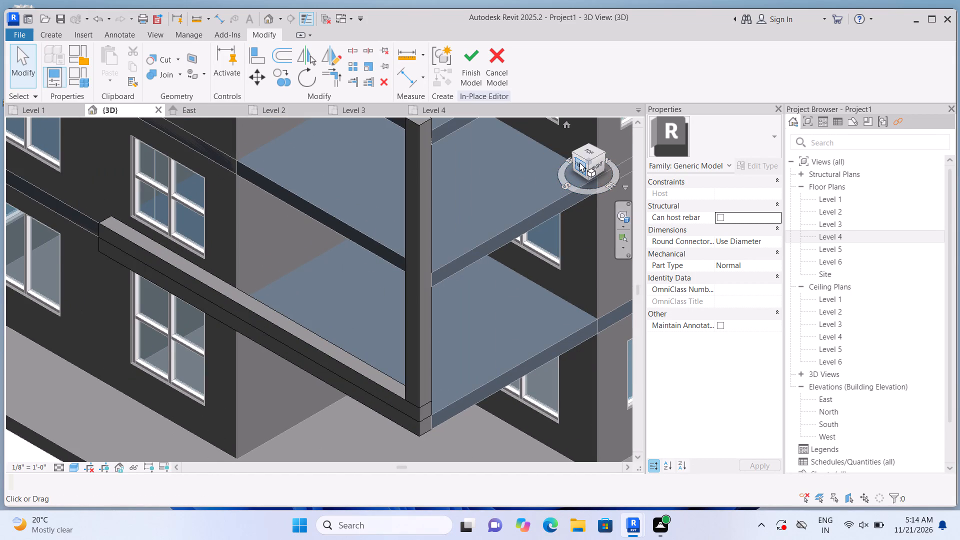
click(579, 162)
scroll(351, 300, up, 3)
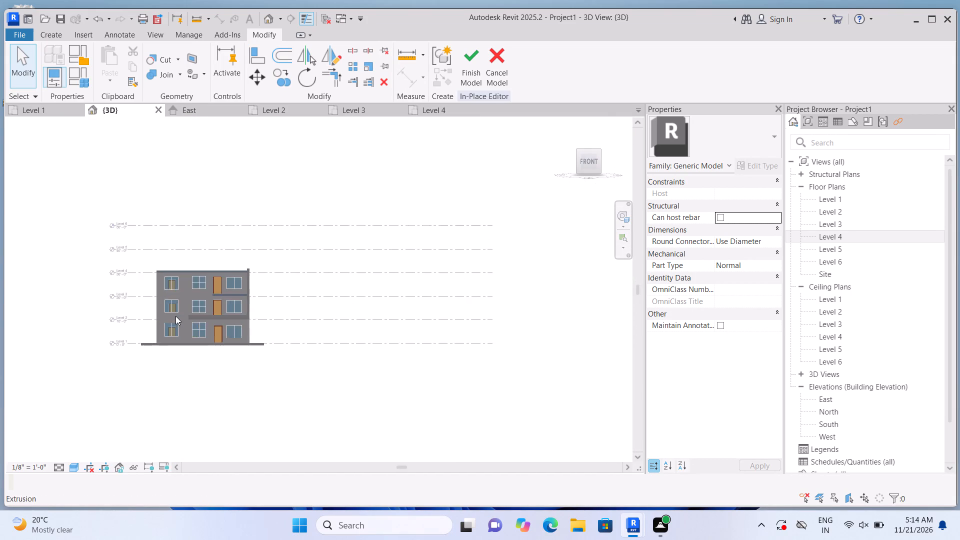
scroll(175, 316, up, 11)
scroll(225, 301, up, 1)
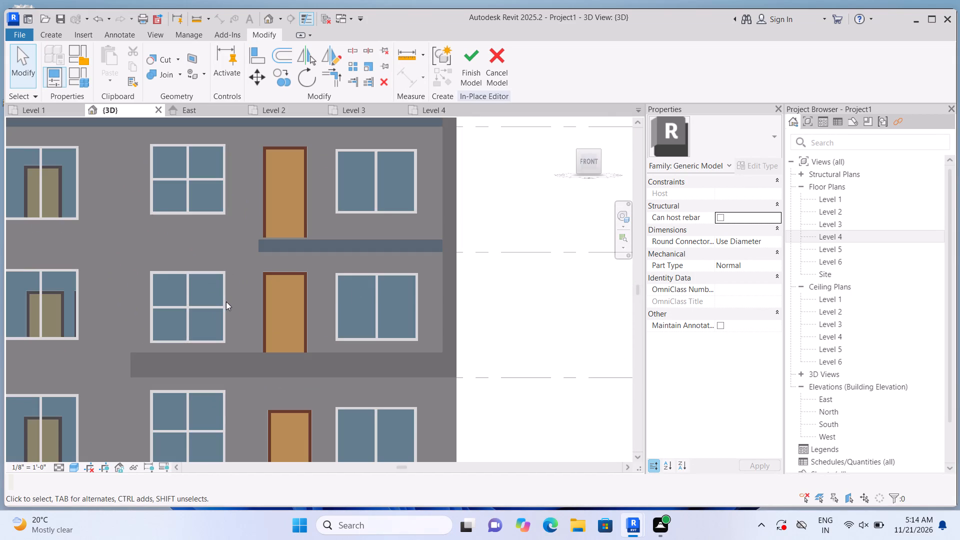
click(183, 71)
click(178, 102)
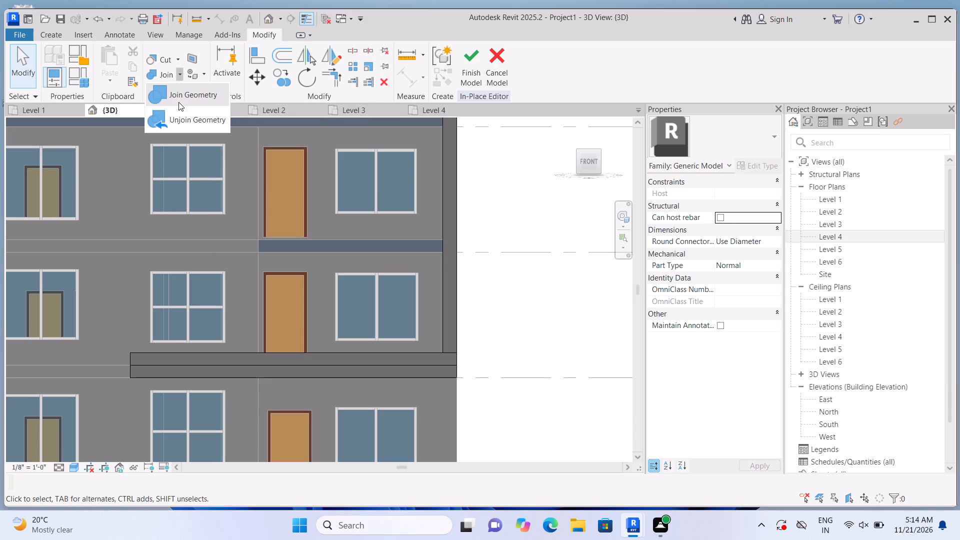
scroll(450, 326, up, 3)
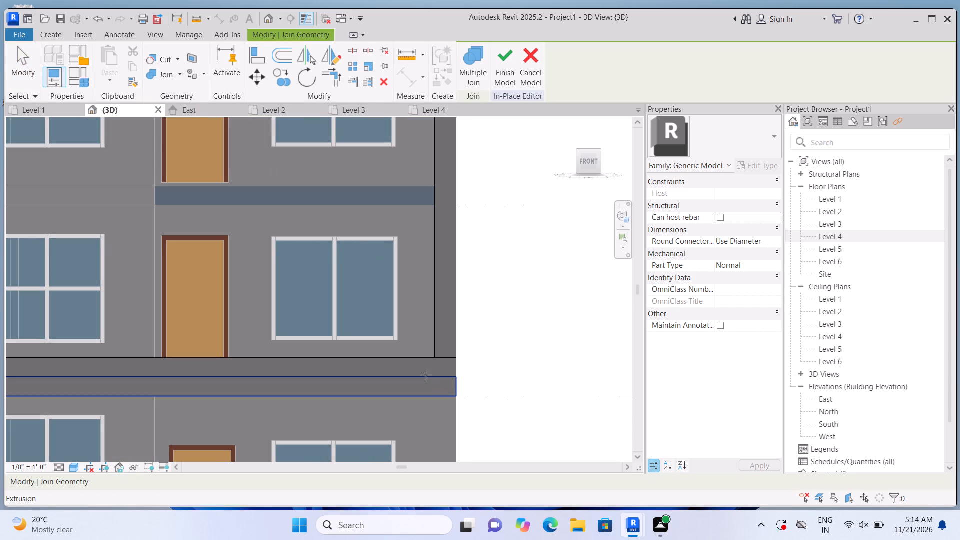
click(422, 369)
click(440, 340)
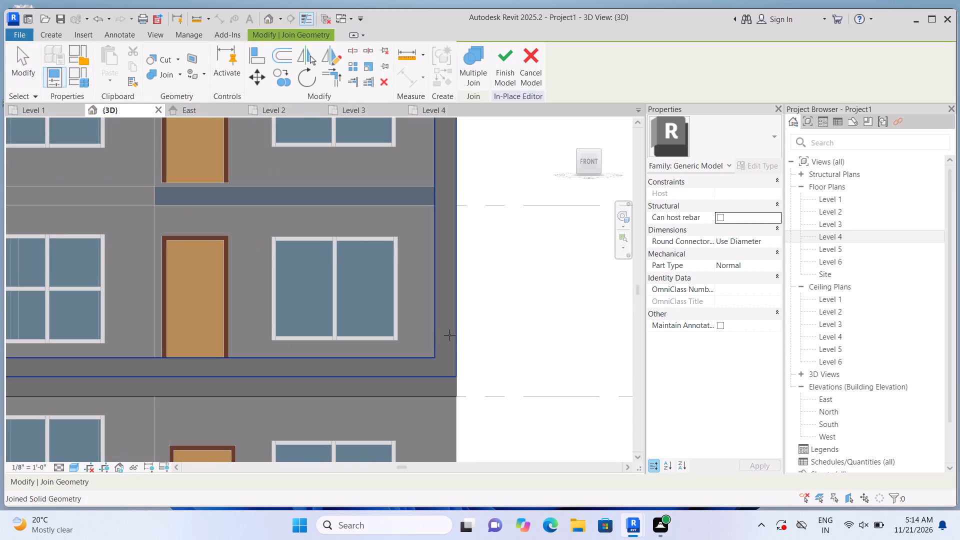
End the Join Geometry command and examine the corner column and Level 2 bands against the roof and floor slabs from the front.
scroll(451, 335, down, 6)
scroll(481, 324, up, 2)
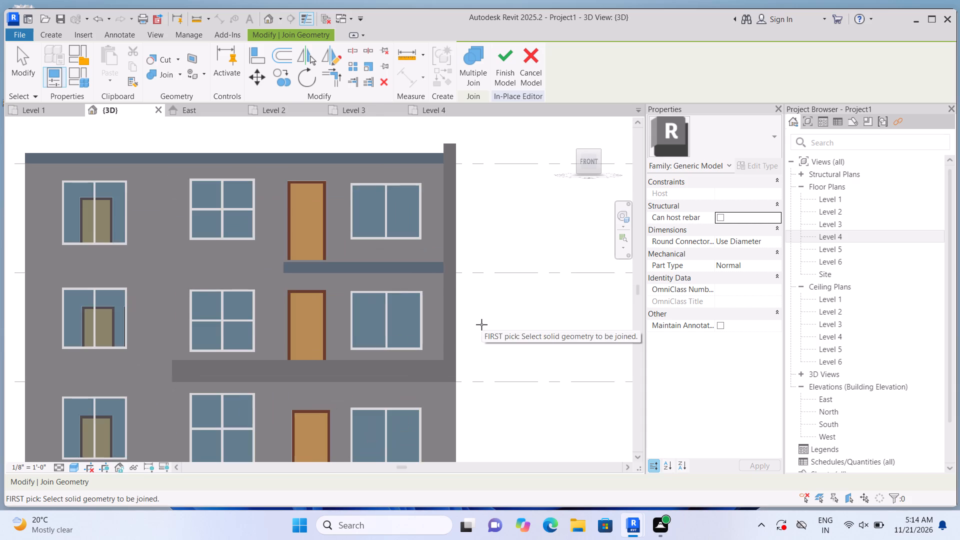
scroll(486, 295, up, 1)
scroll(487, 295, down, 1)
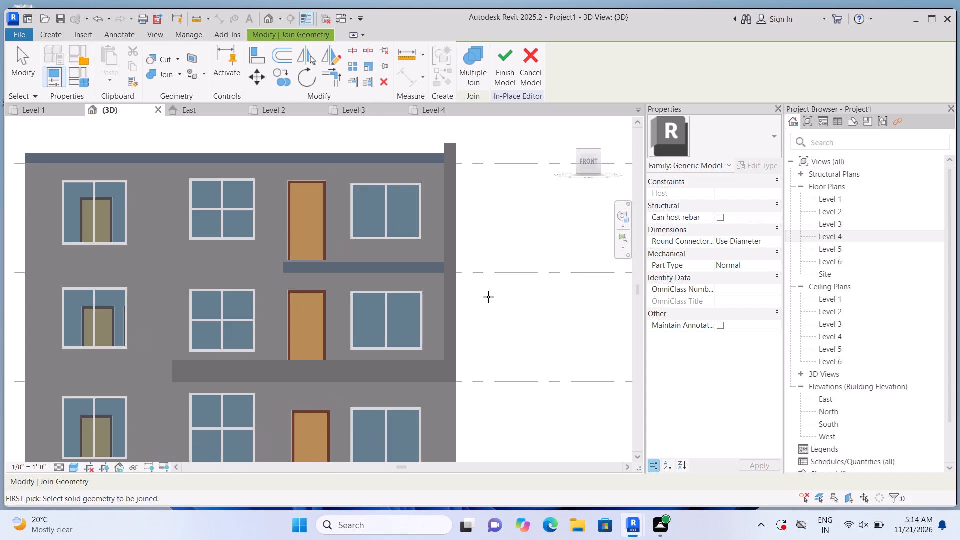
scroll(488, 297, down, 3)
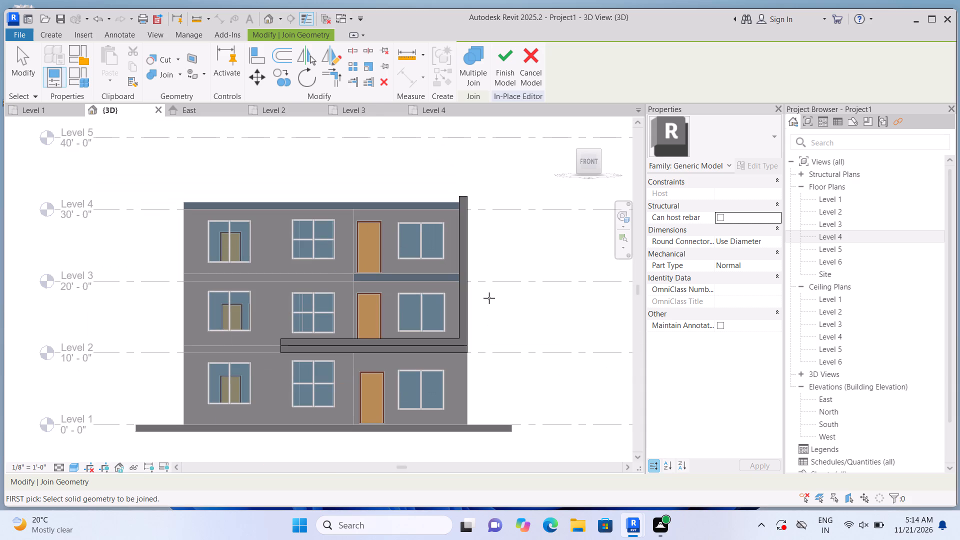
key(Escape)
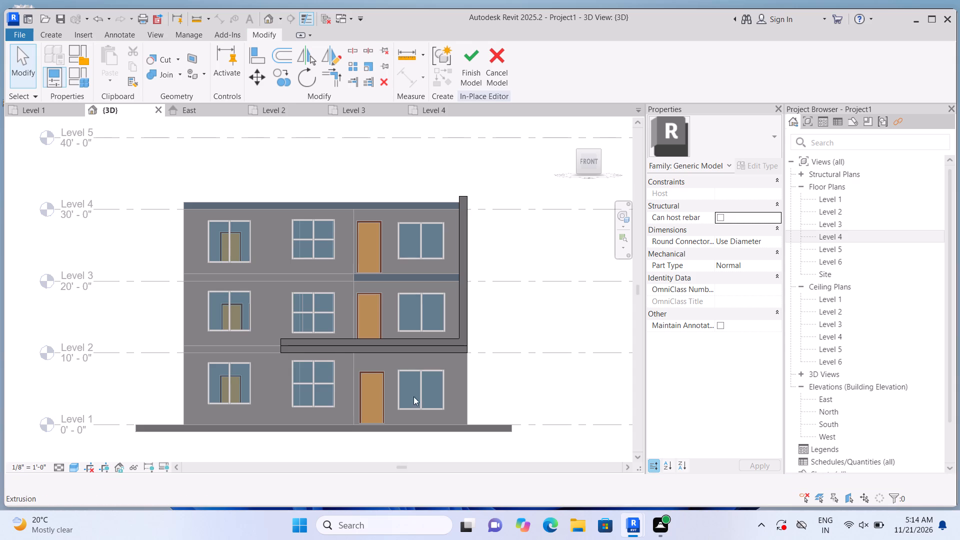
scroll(376, 432, up, 3)
scroll(417, 289, up, 2)
scroll(425, 251, down, 6)
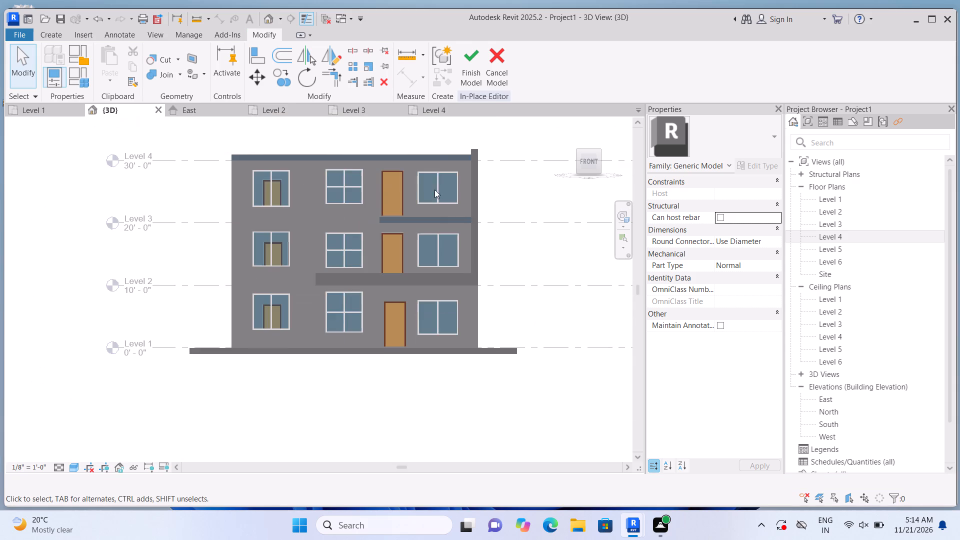
scroll(434, 141, up, 4)
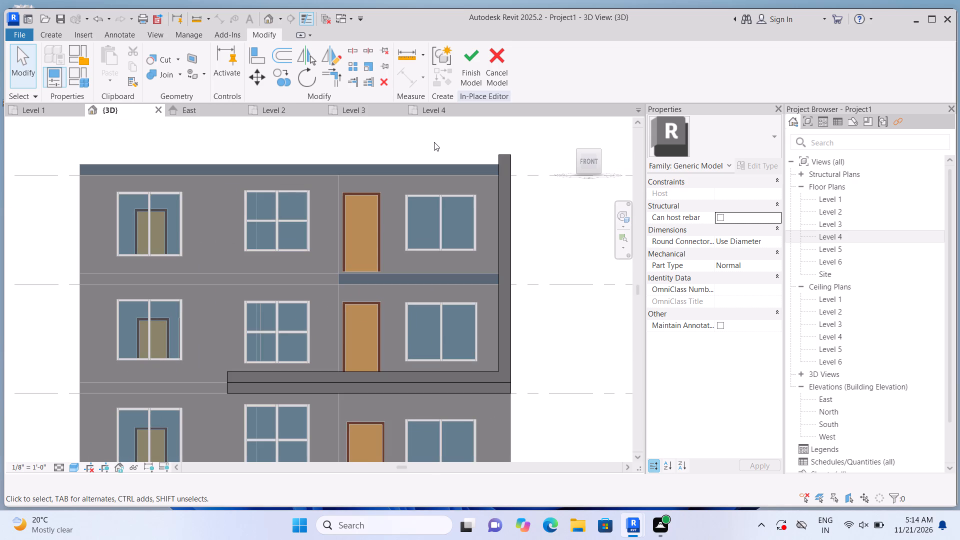
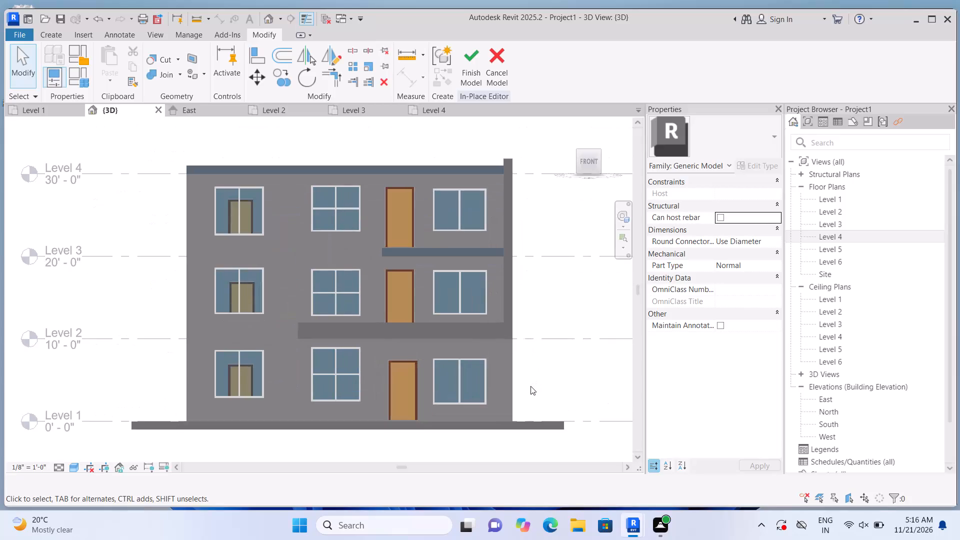
Examine the in-place L-shaped frame at the building's front balcony corner in 3D, from overall and close-up angles.
scroll(530, 386, up, 1)
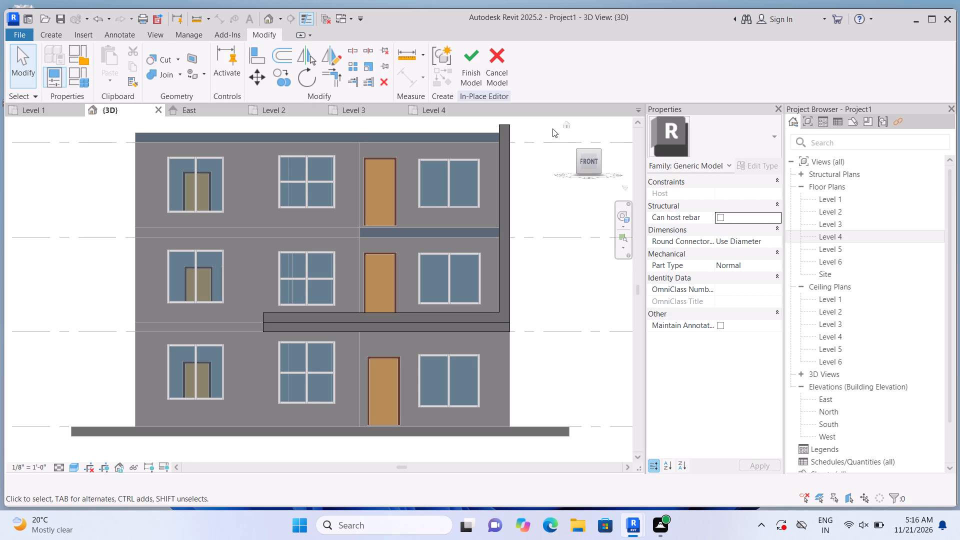
click(565, 124)
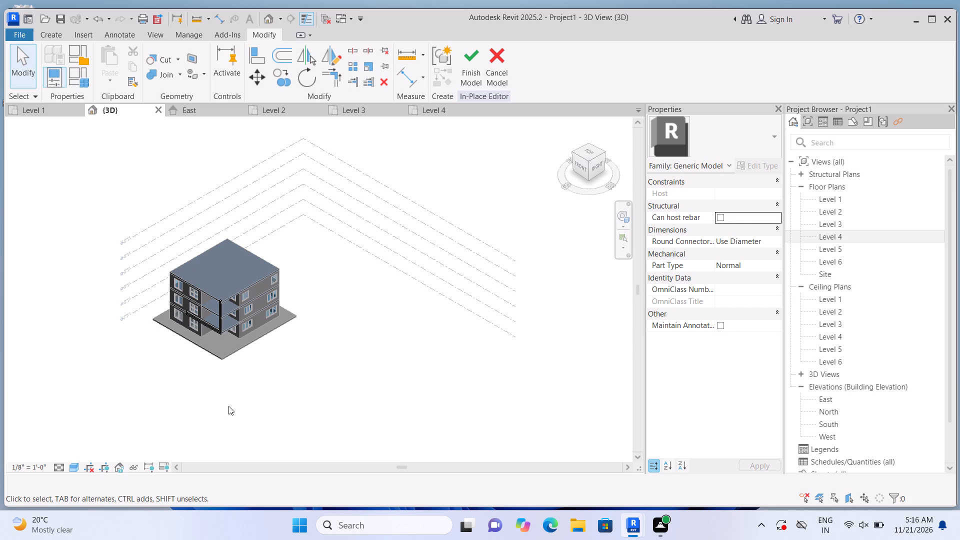
scroll(162, 354, up, 2)
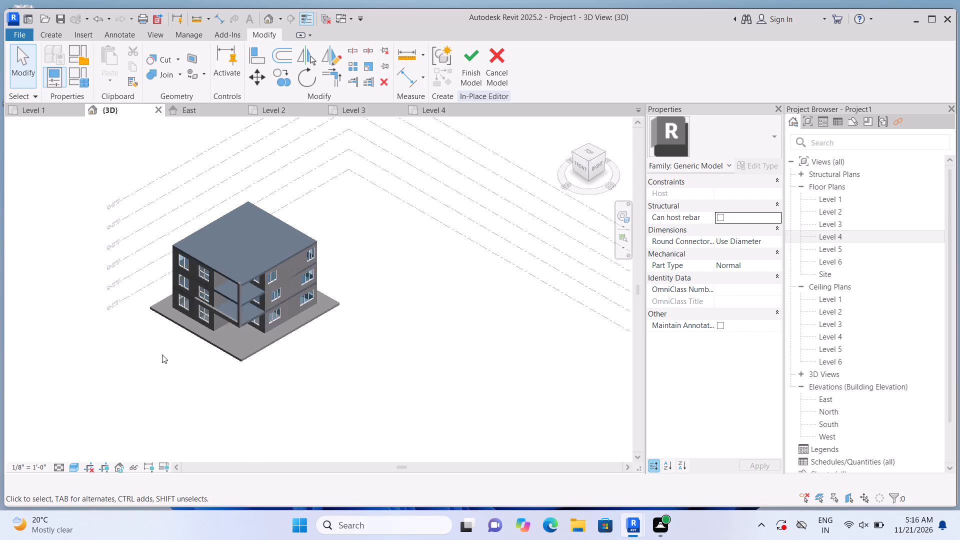
scroll(162, 354, up, 2)
scroll(210, 365, up, 1)
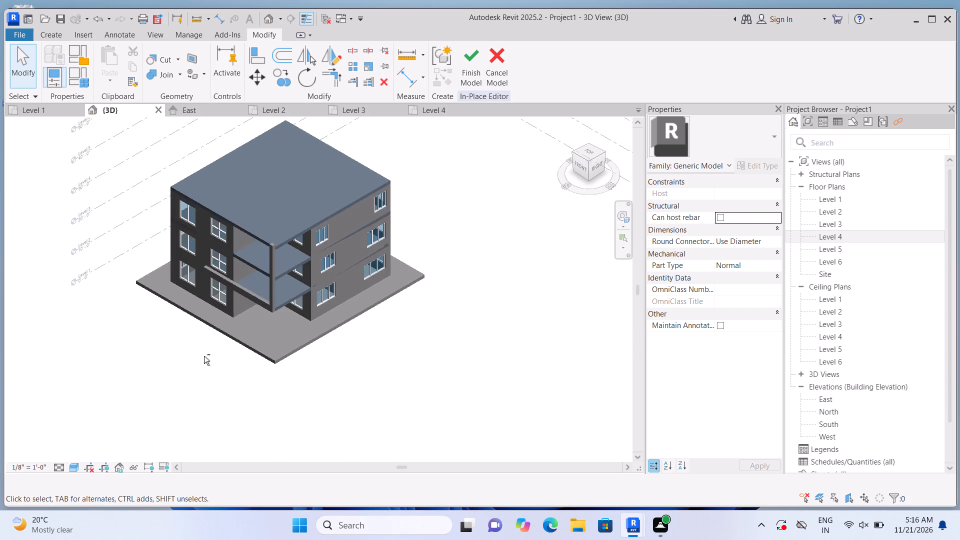
shift+middle_drag(200, 348, 356, 252)
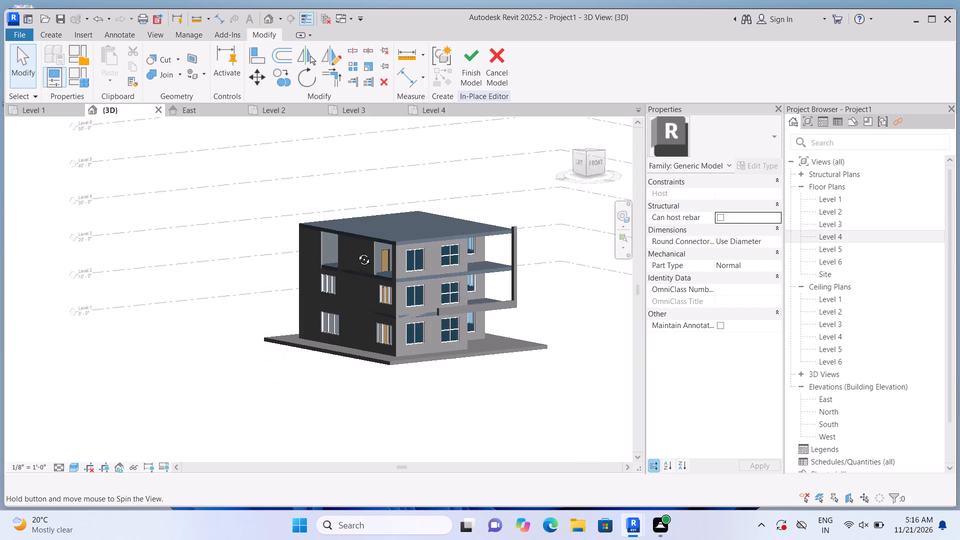
shift+middle_drag(356, 252, 268, 312)
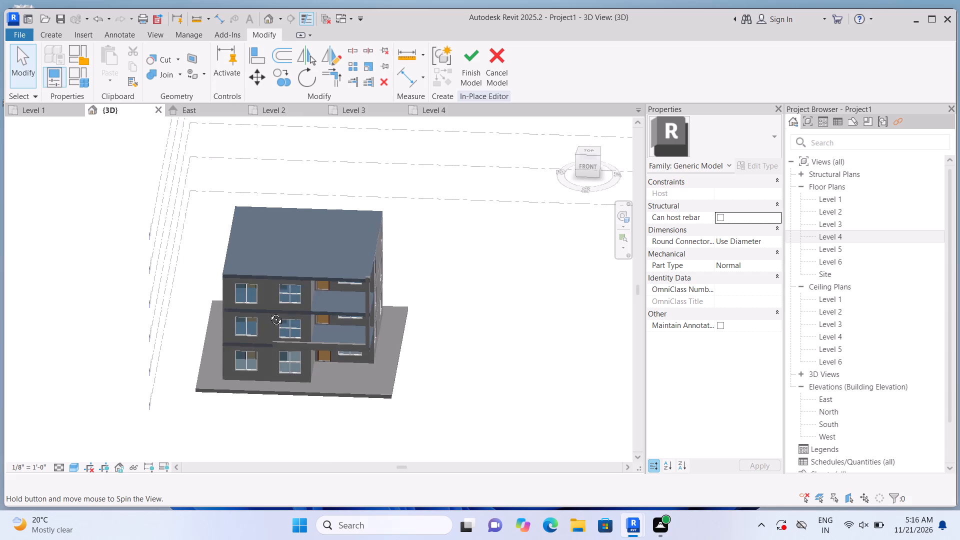
shift+middle_drag(268, 312, 216, 268)
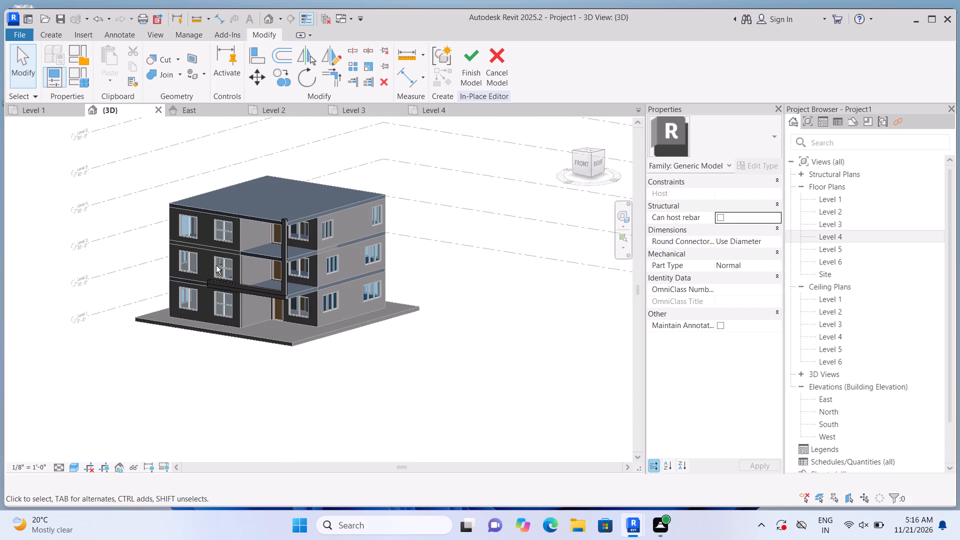
shift+scroll(216, 254, up, 3)
scroll(203, 250, up, 8)
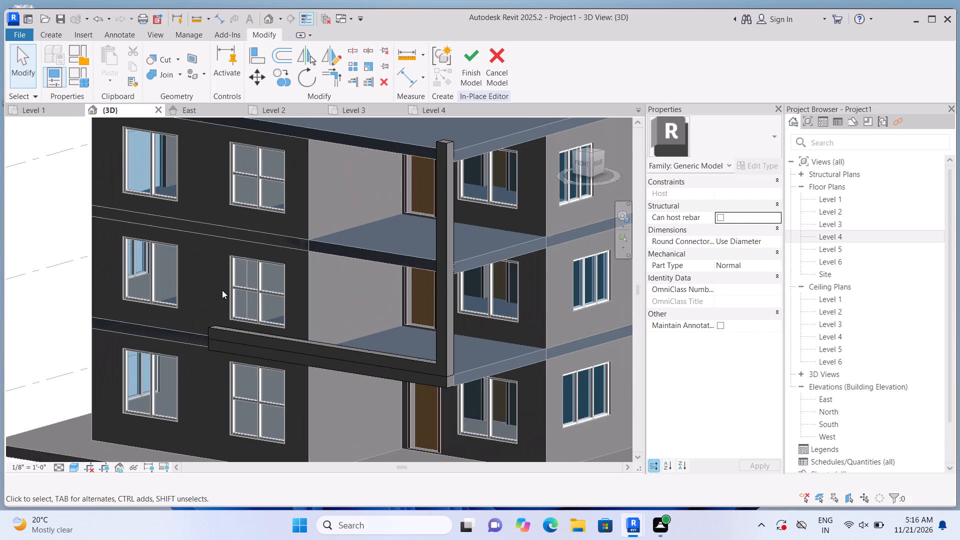
scroll(222, 290, down, 3)
scroll(398, 384, up, 9)
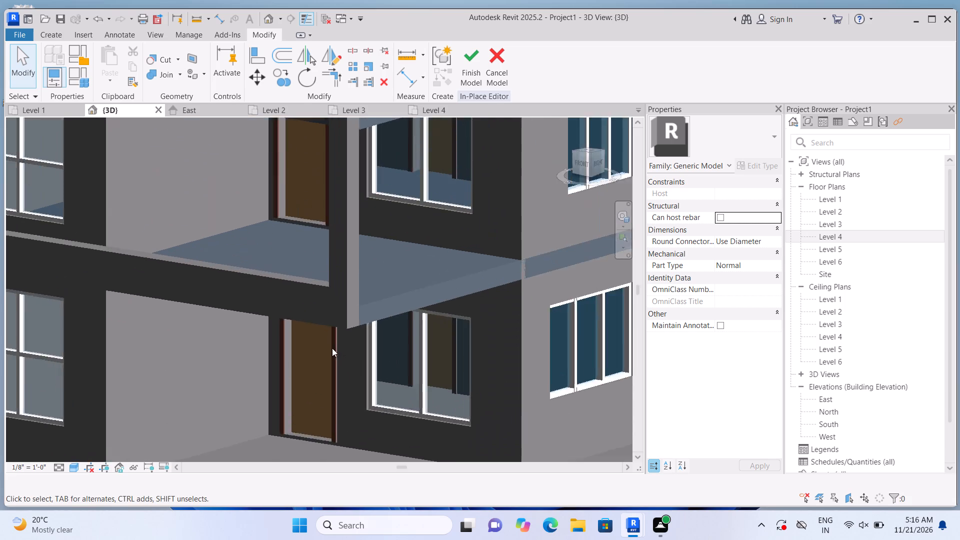
scroll(331, 347, down, 3)
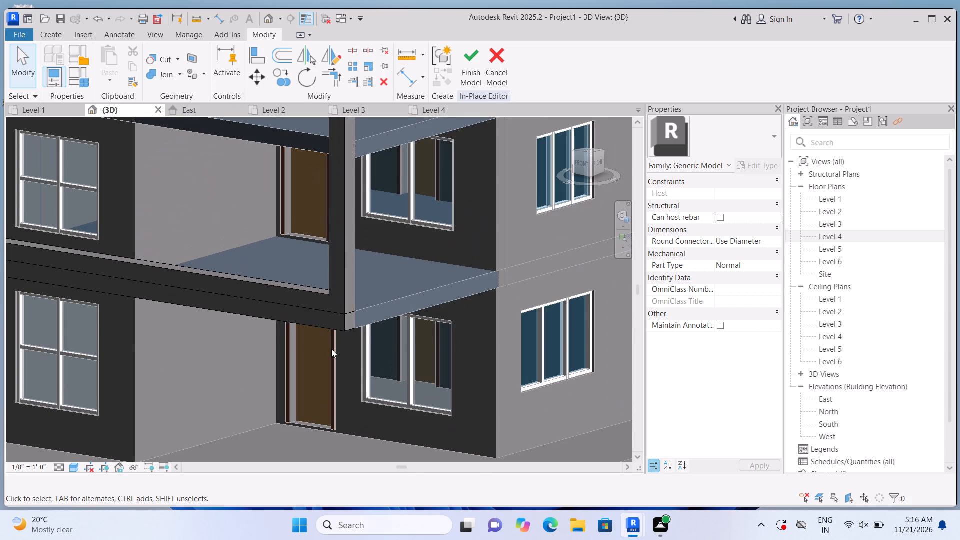
scroll(317, 386, down, 5)
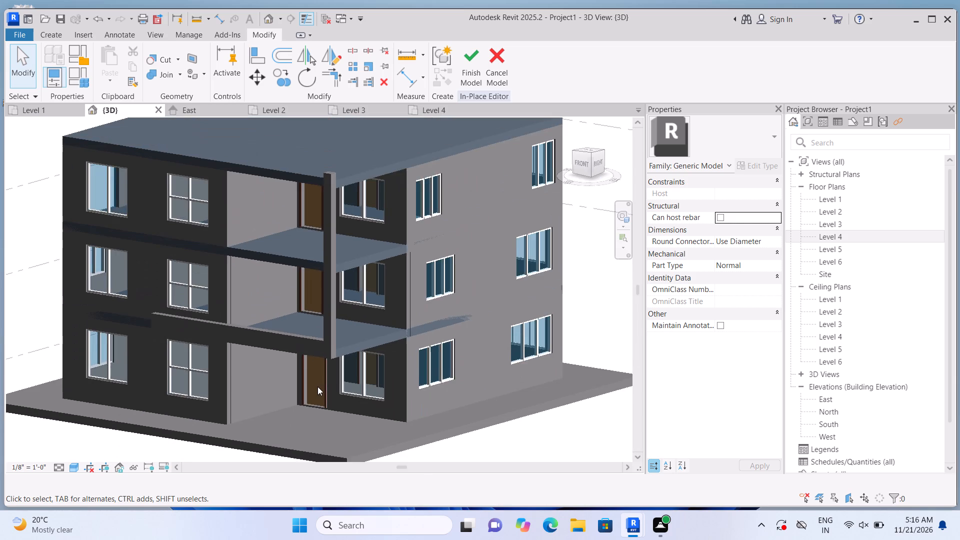
scroll(317, 386, down, 1)
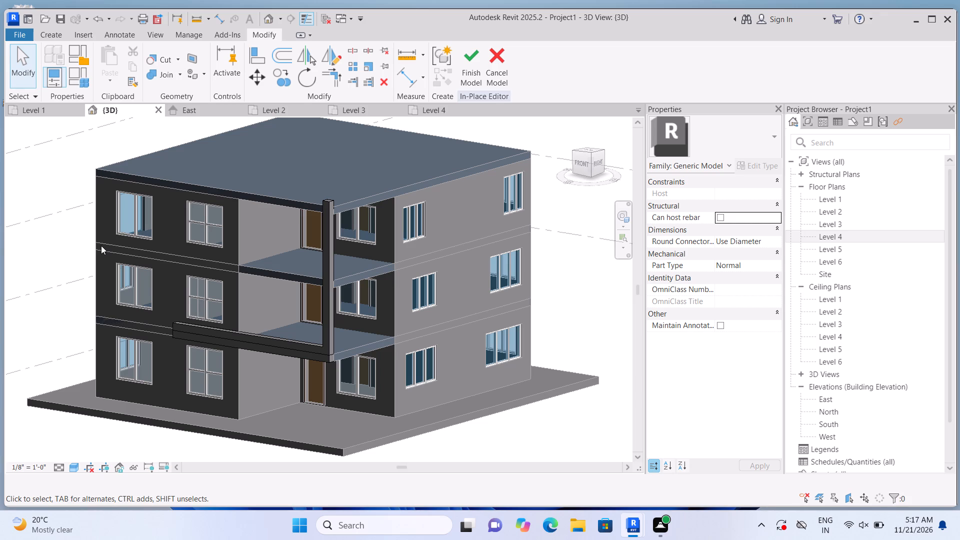
scroll(98, 245, up, 2)
scroll(103, 289, up, 2)
scroll(108, 282, down, 2)
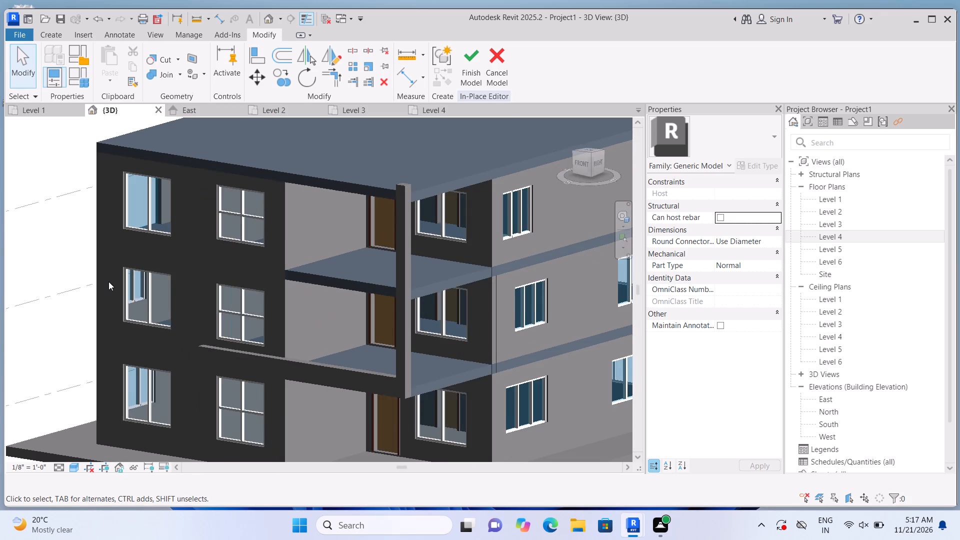
scroll(316, 269, up, 1)
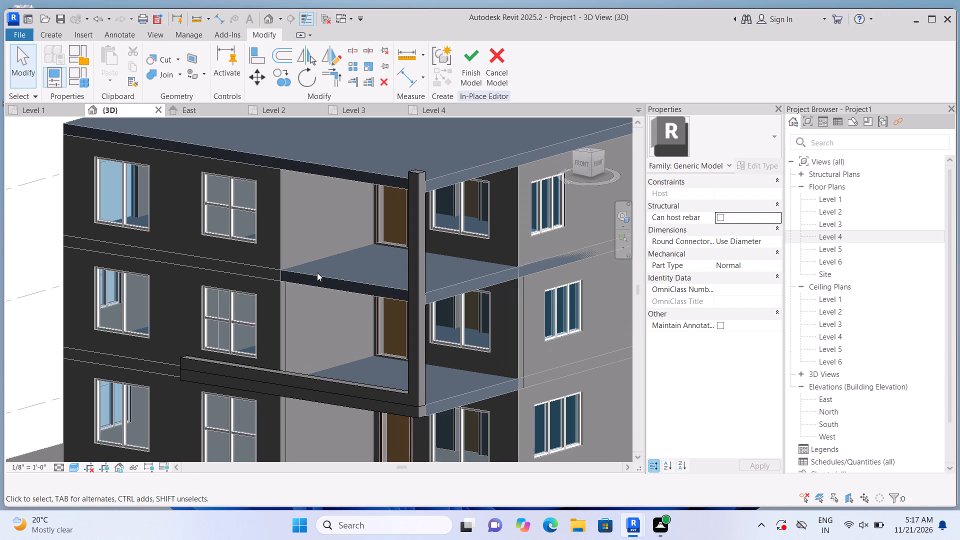
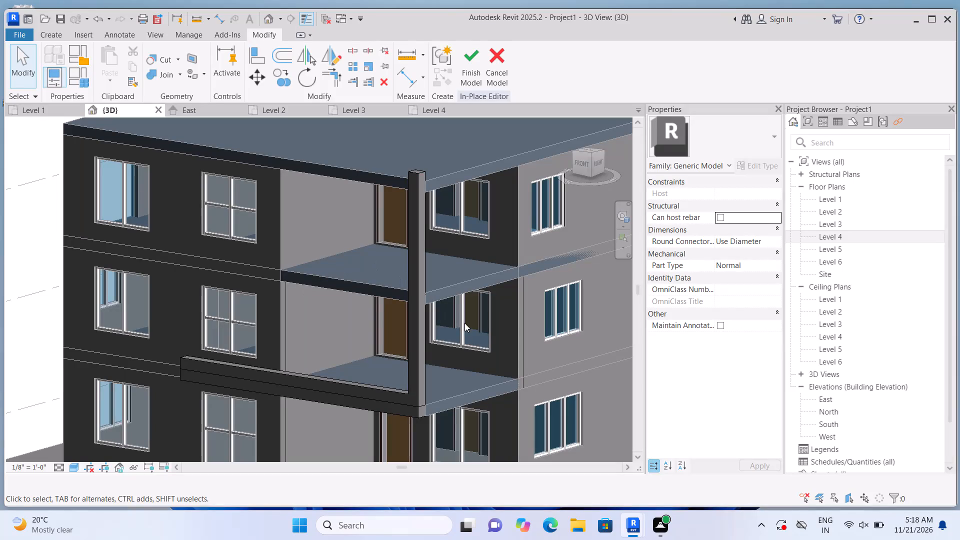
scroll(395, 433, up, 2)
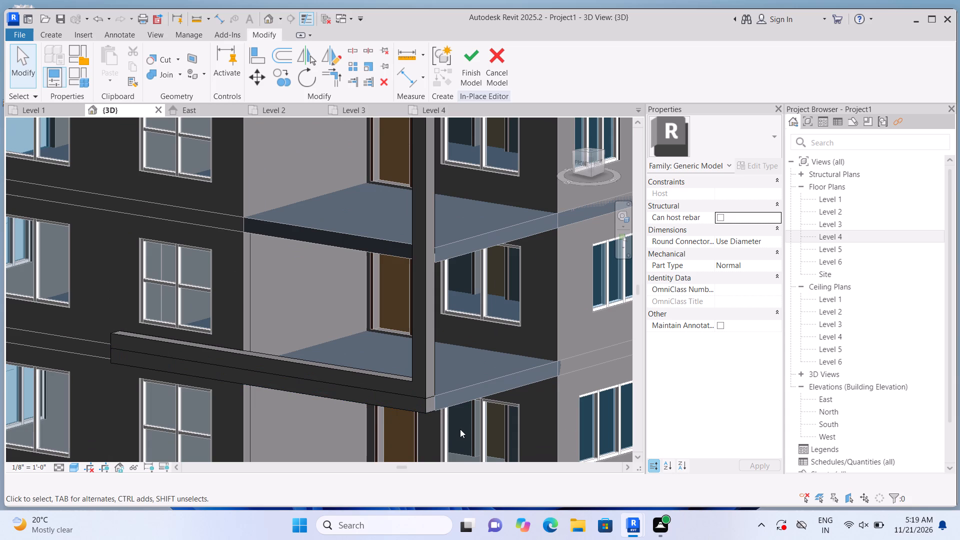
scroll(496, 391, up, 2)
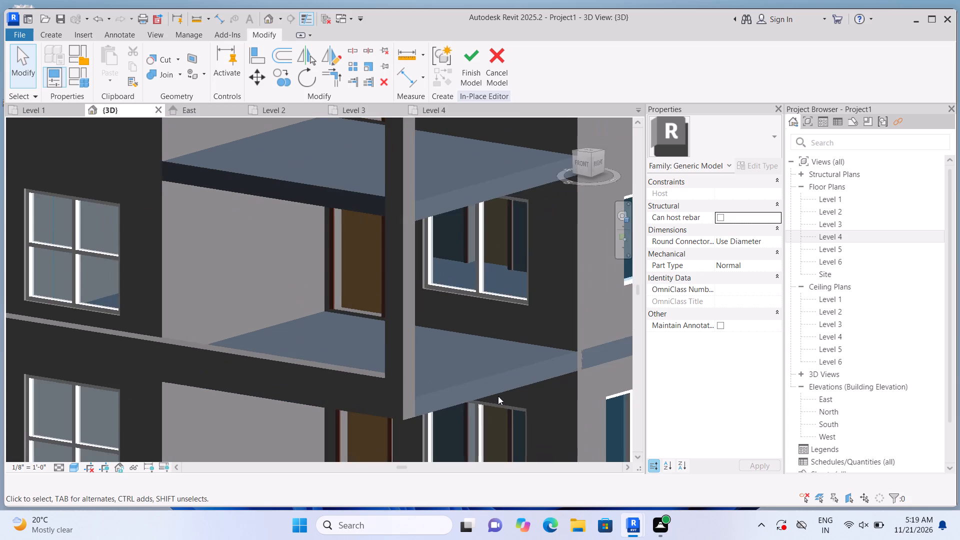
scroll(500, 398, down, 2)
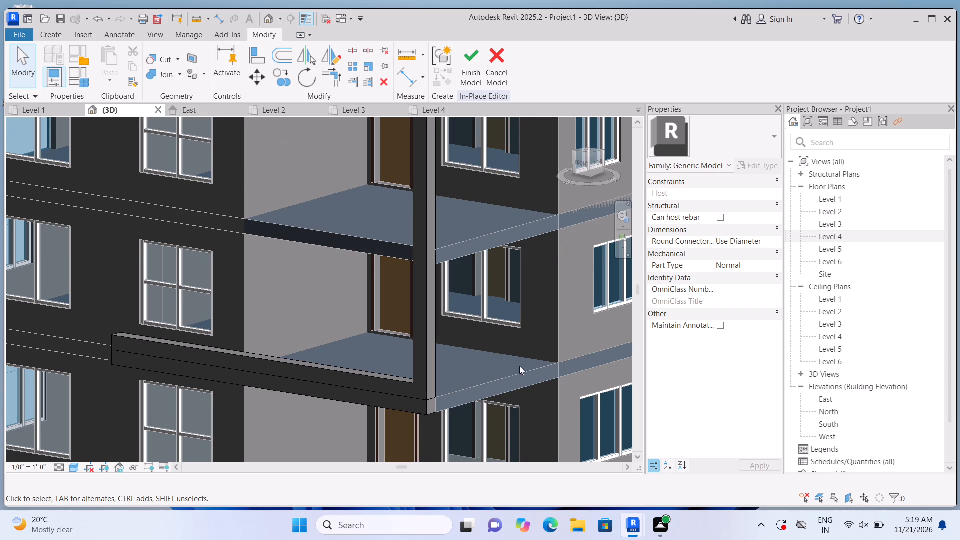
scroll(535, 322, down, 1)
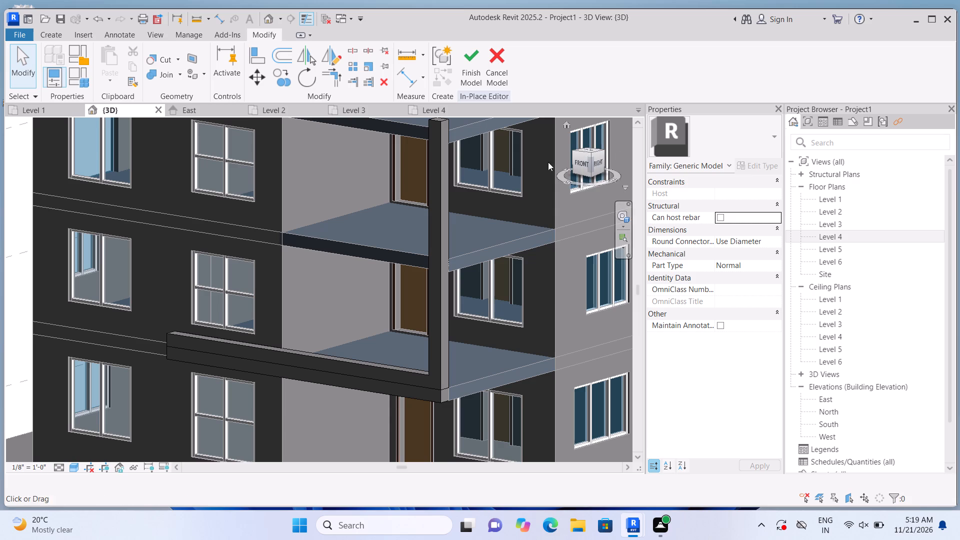
Orient the 3D view straight at the building's front and frame the balcony side with the L-shaped frame.
click(578, 166)
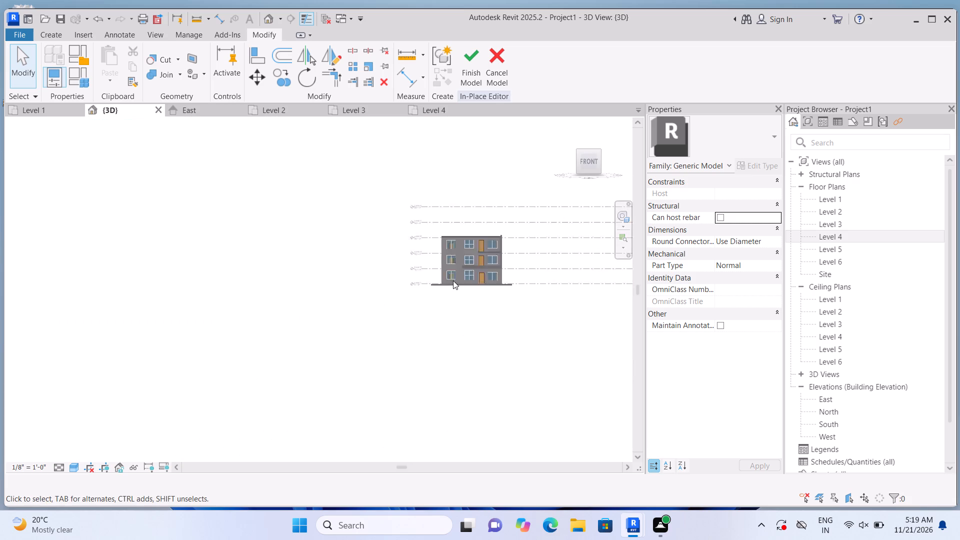
scroll(238, 330, up, 3)
scroll(279, 262, up, 2)
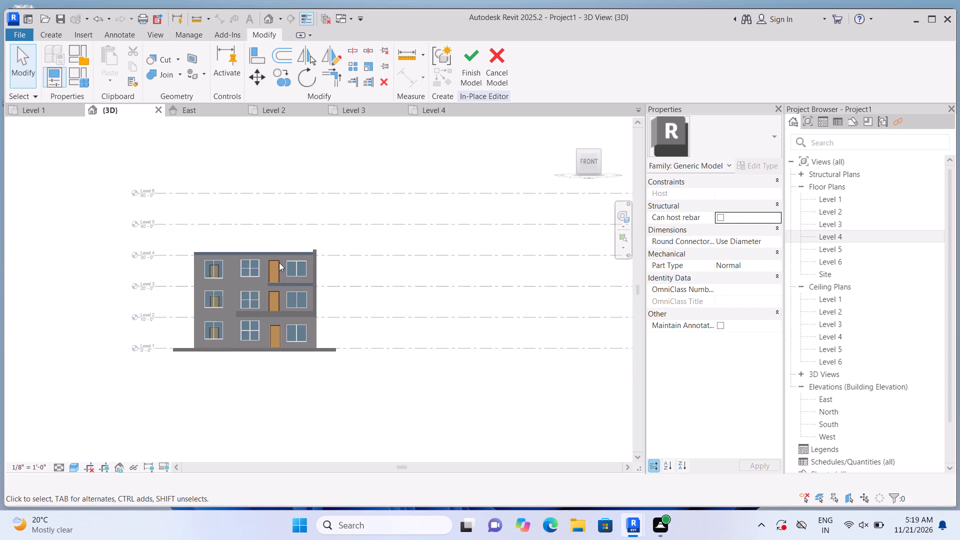
scroll(279, 262, up, 2)
scroll(275, 335, up, 4)
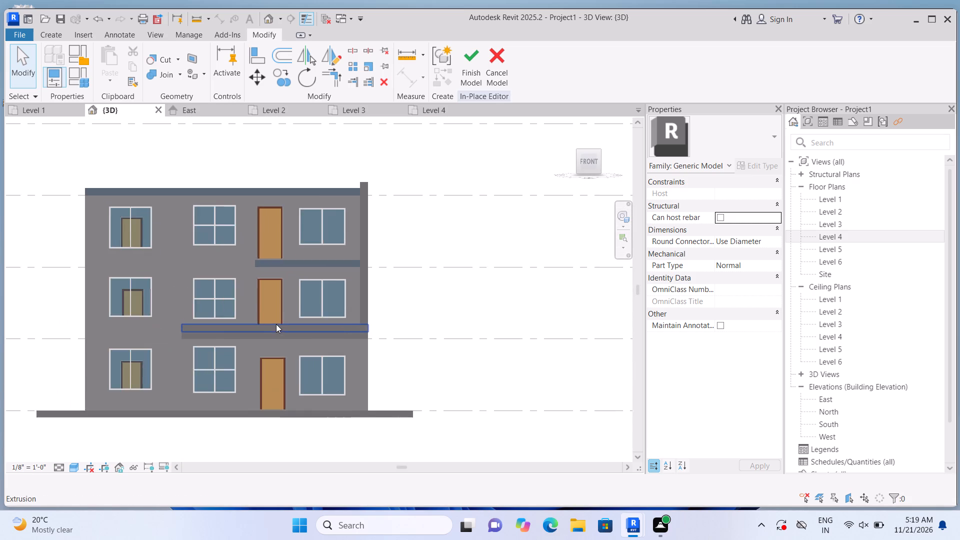
scroll(276, 324, up, 2)
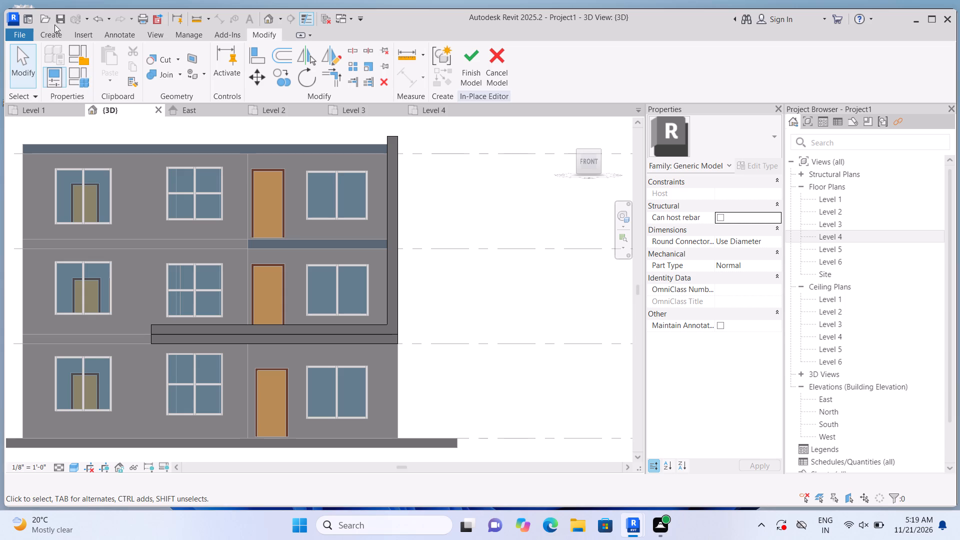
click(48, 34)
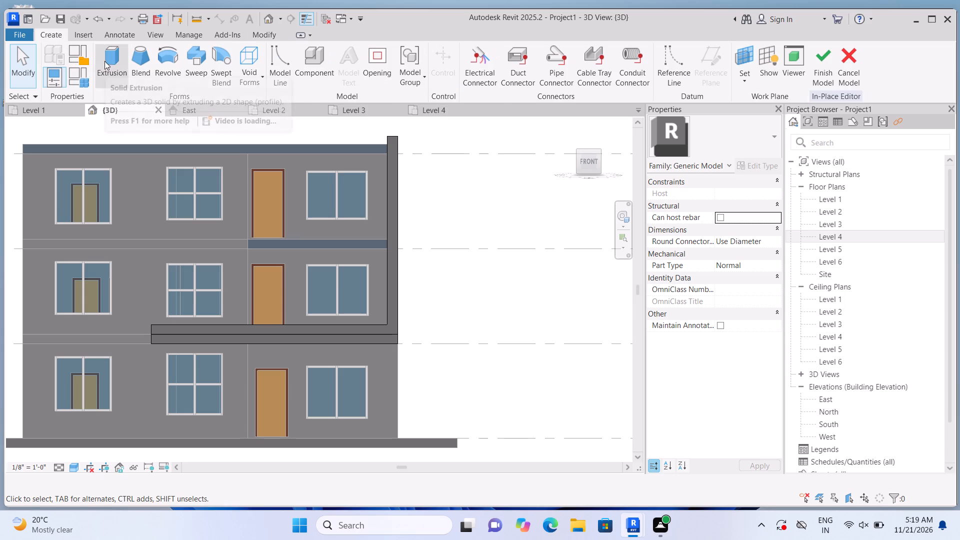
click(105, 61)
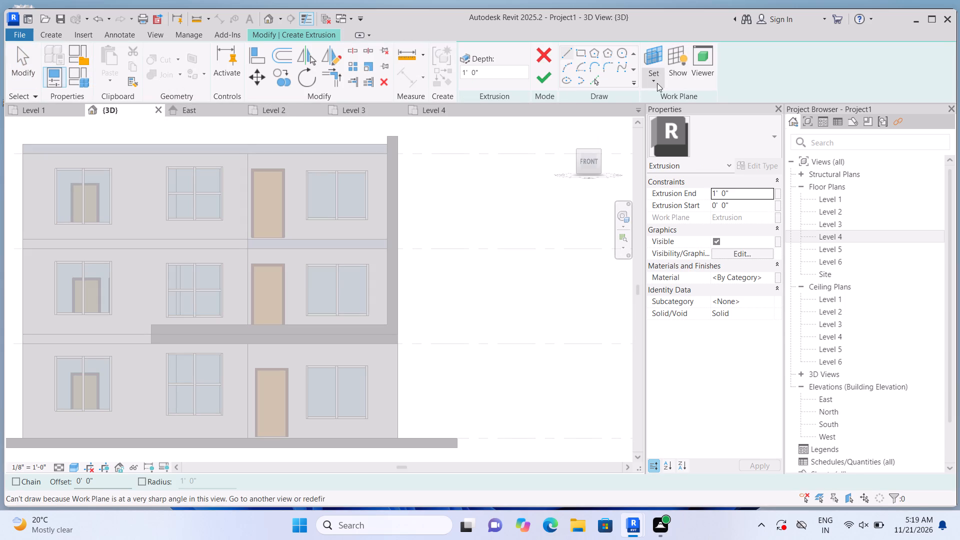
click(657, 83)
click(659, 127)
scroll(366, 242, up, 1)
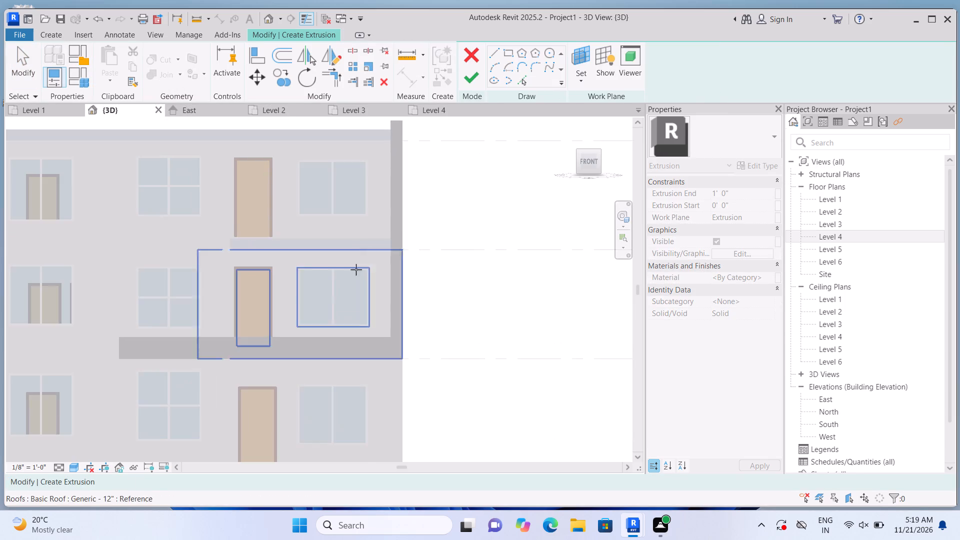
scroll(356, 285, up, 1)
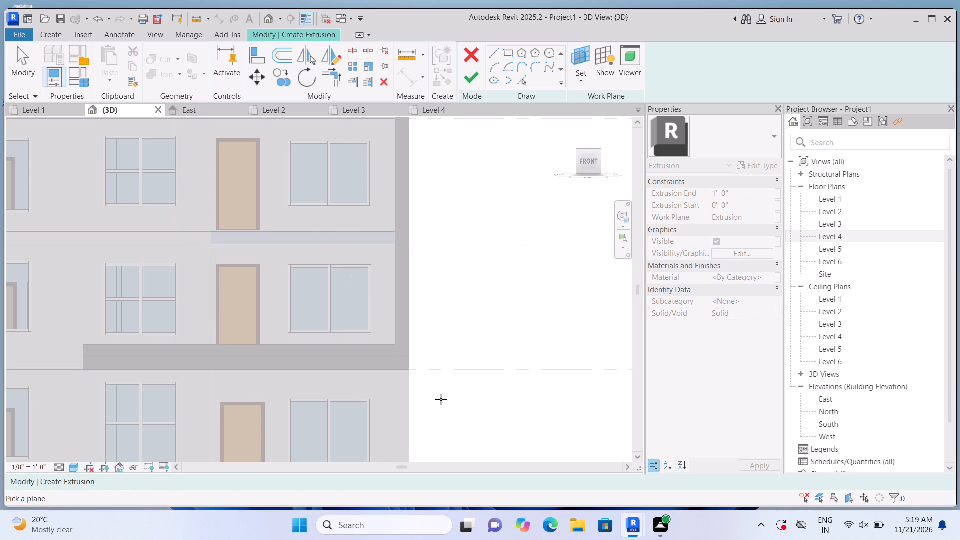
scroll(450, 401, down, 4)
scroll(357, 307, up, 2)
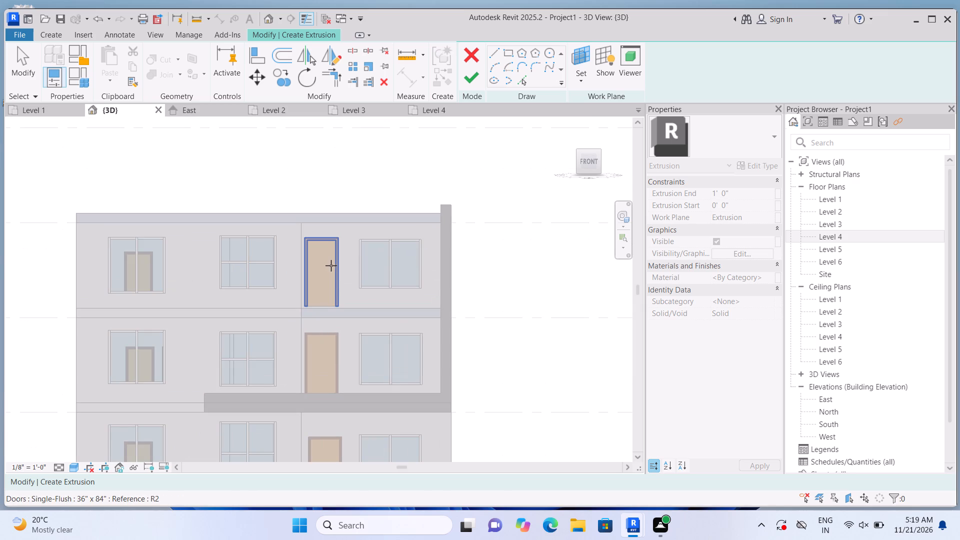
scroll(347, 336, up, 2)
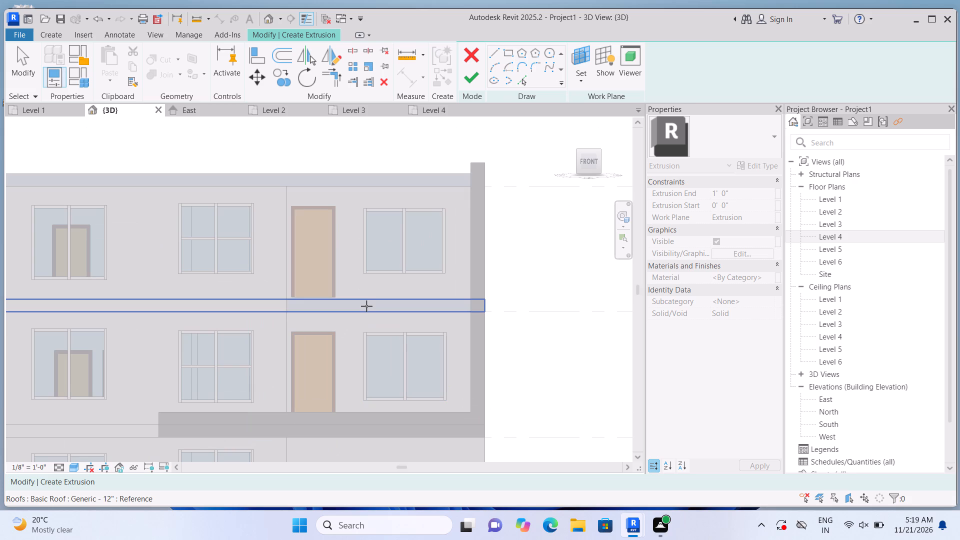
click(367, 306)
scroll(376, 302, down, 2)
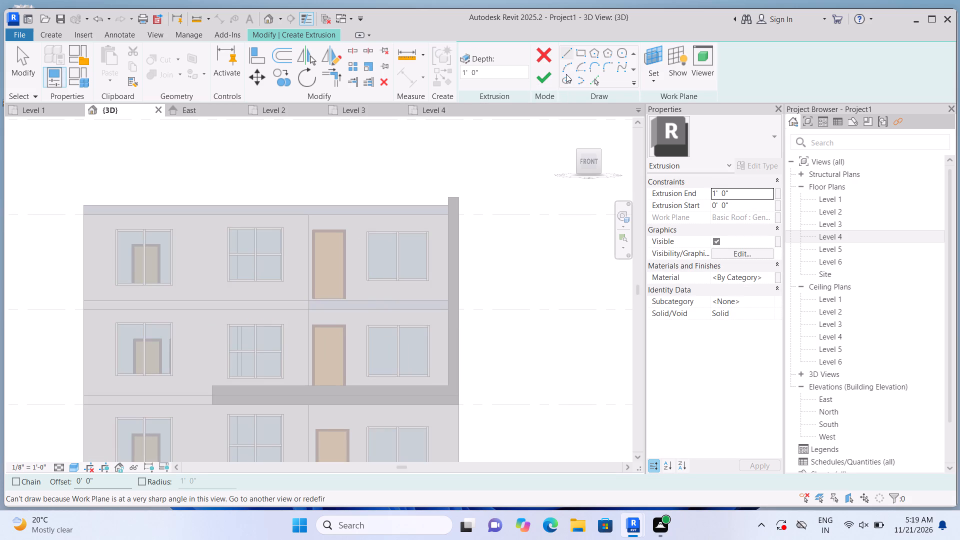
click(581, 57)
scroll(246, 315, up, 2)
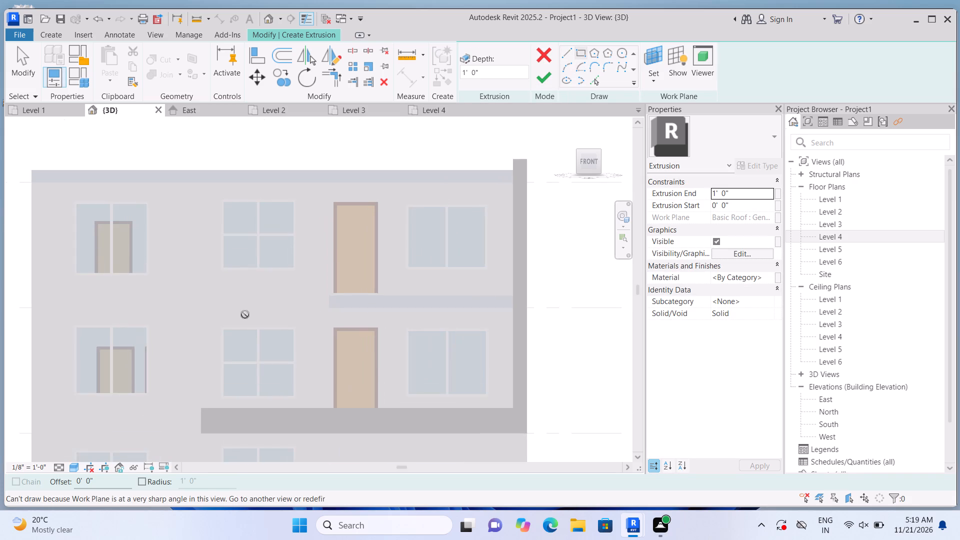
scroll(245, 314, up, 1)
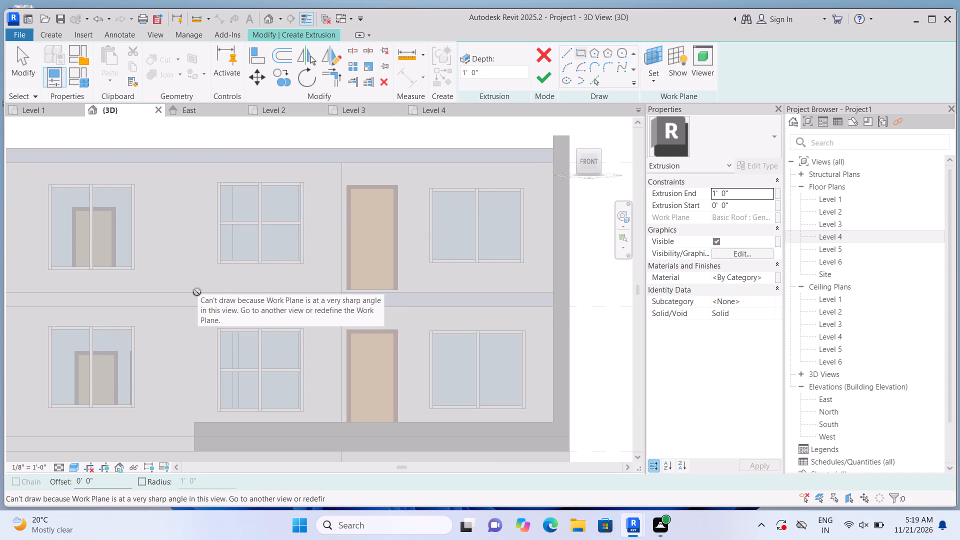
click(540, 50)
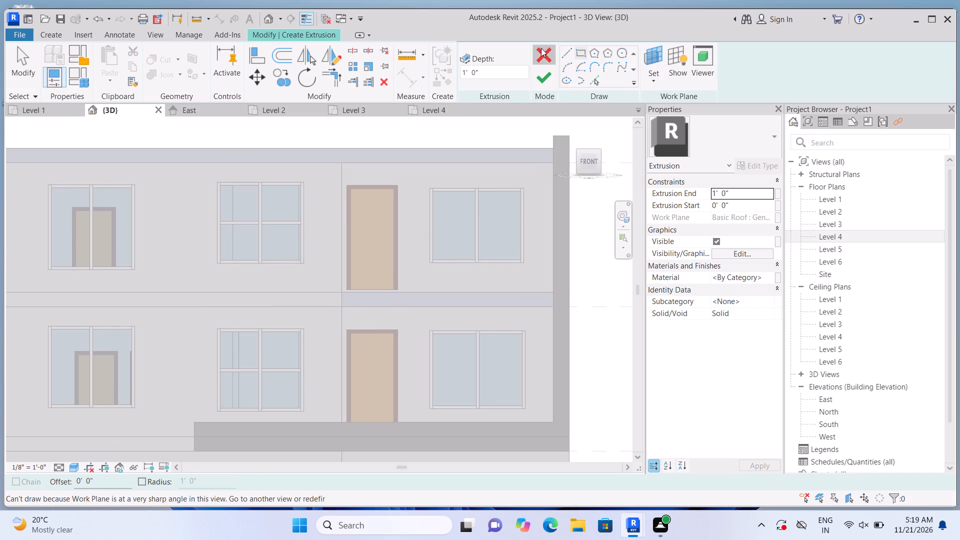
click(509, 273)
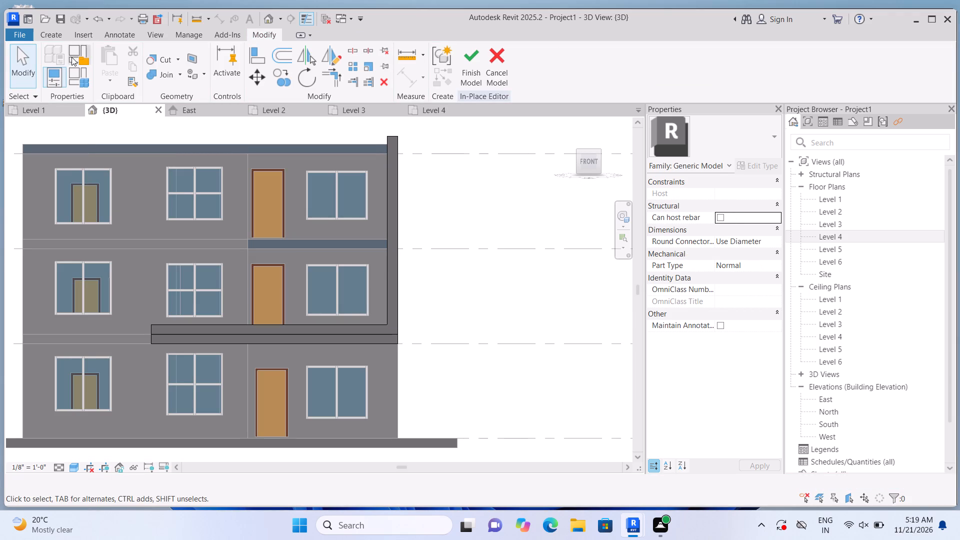
Start a solid extrusion and pick the front face of the Level 3 balcony slab (Basic Roof) as its work plane.
click(53, 31)
click(115, 75)
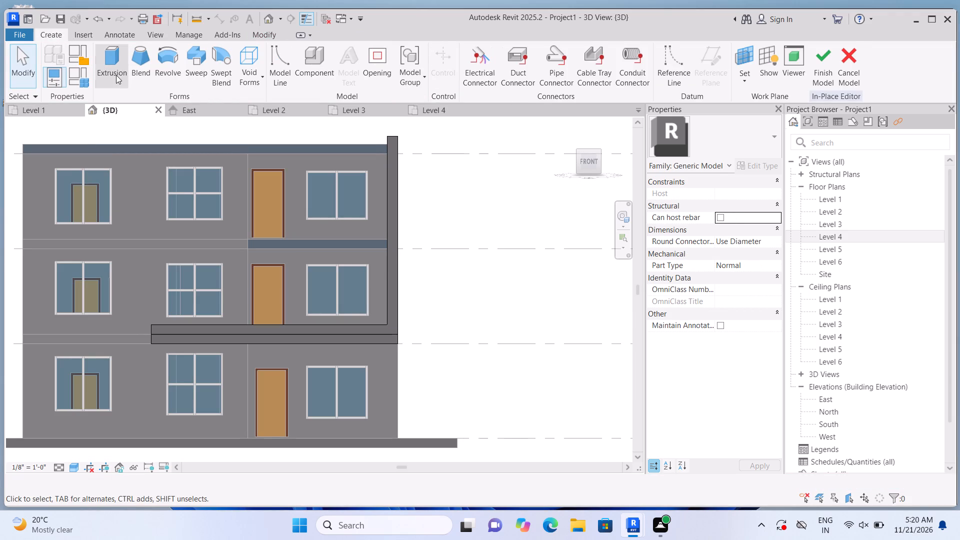
click(646, 84)
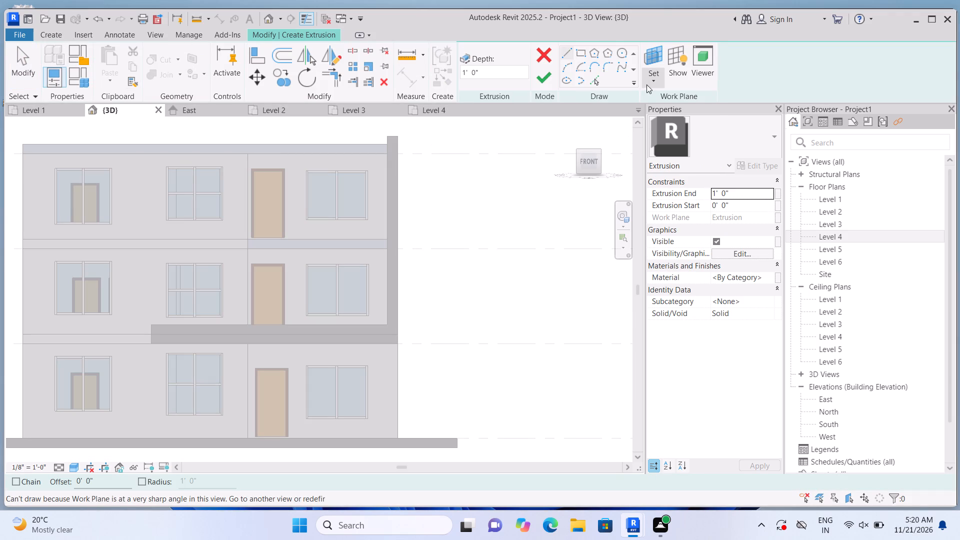
click(649, 122)
scroll(666, 143, down, 5)
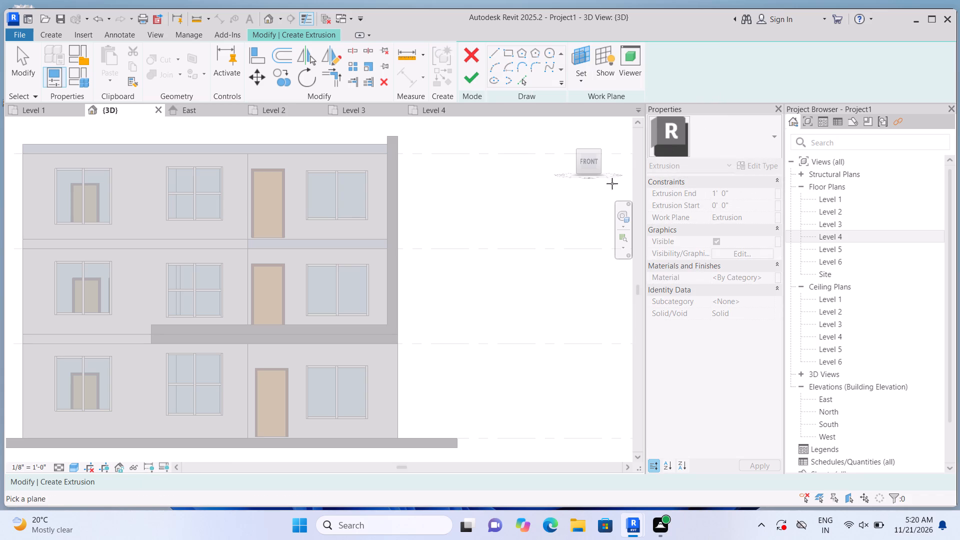
scroll(482, 202, down, 2)
scroll(388, 210, up, 1)
scroll(142, 216, up, 2)
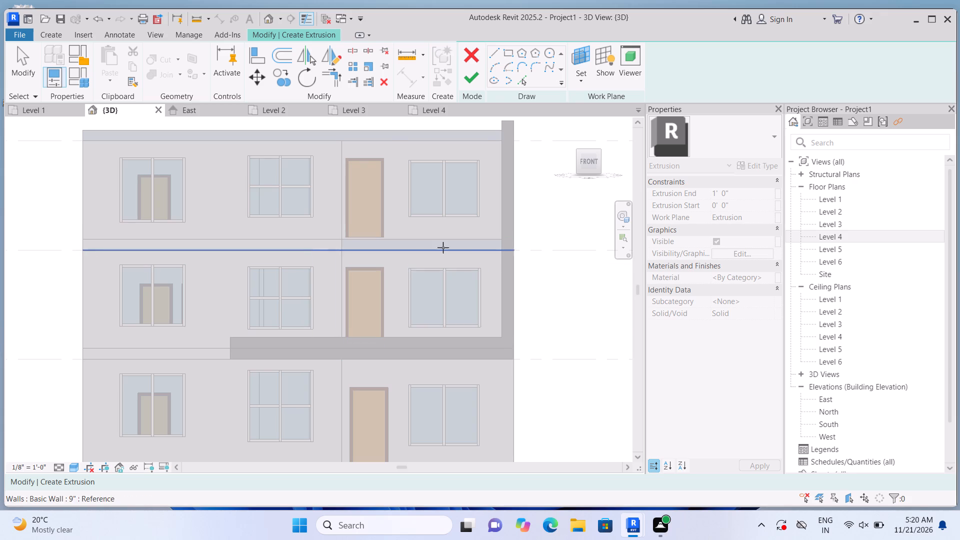
scroll(497, 250, up, 3)
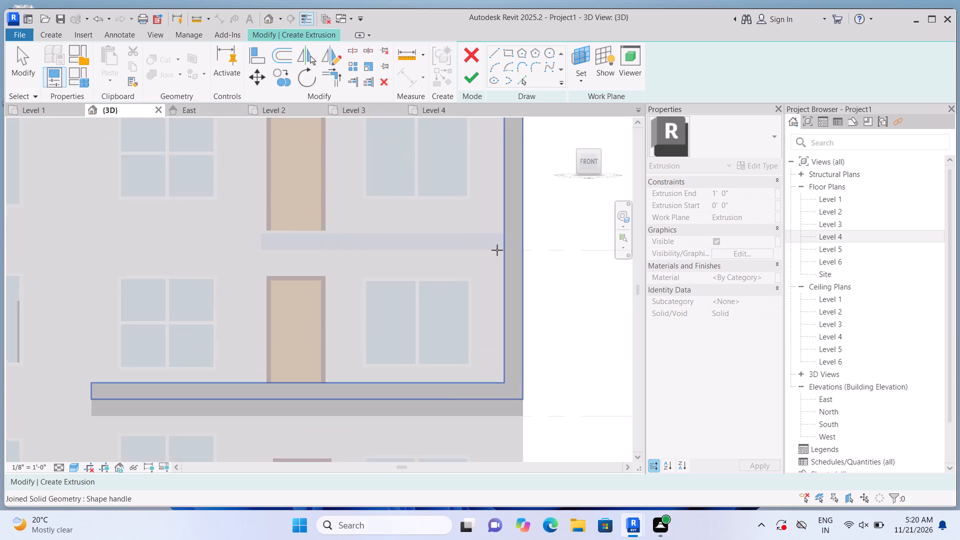
scroll(497, 250, up, 3)
click(496, 241)
scroll(499, 238, down, 2)
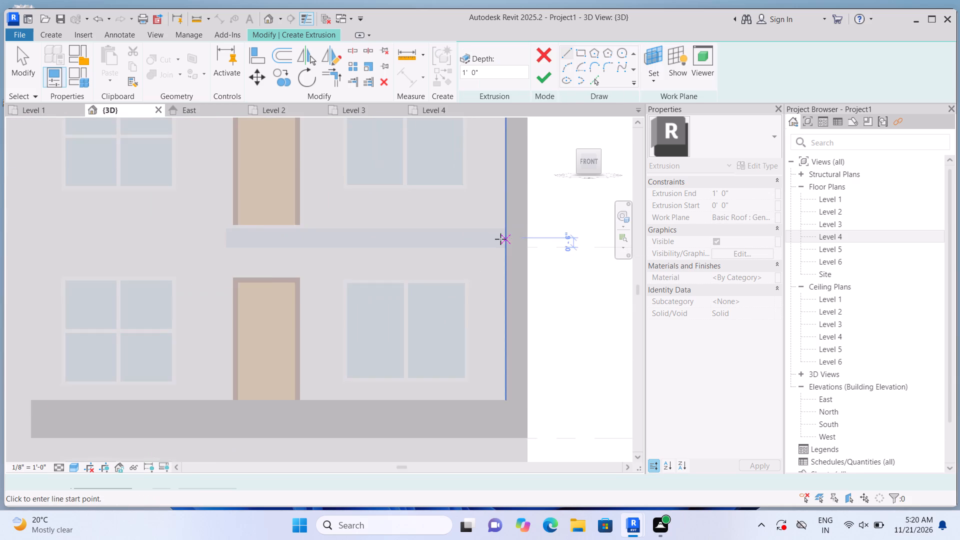
scroll(503, 240, down, 1)
Extrude a rectangle about 25' long, matching the Level 3 slab's height, up to the frame's vertical member, with 1' 0" depth.
click(583, 55)
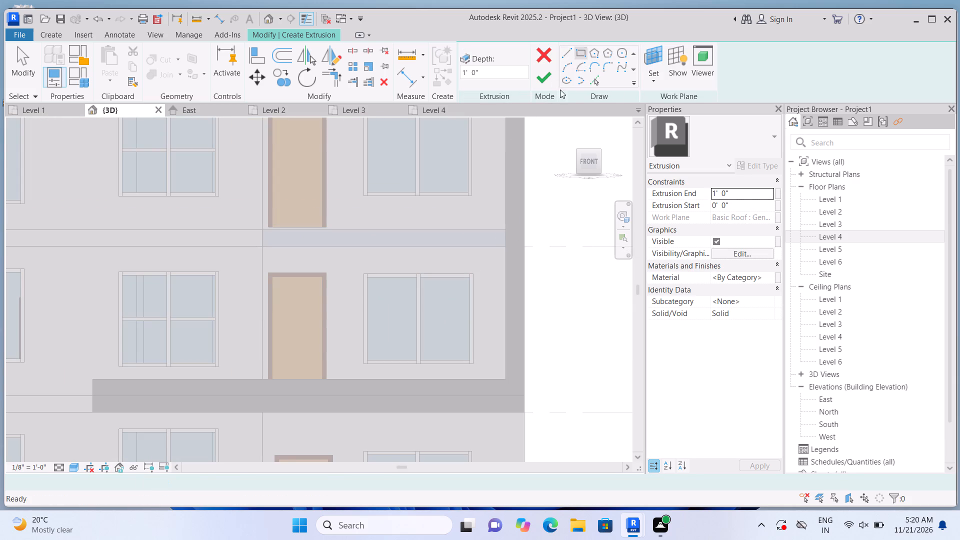
scroll(145, 238, up, 1)
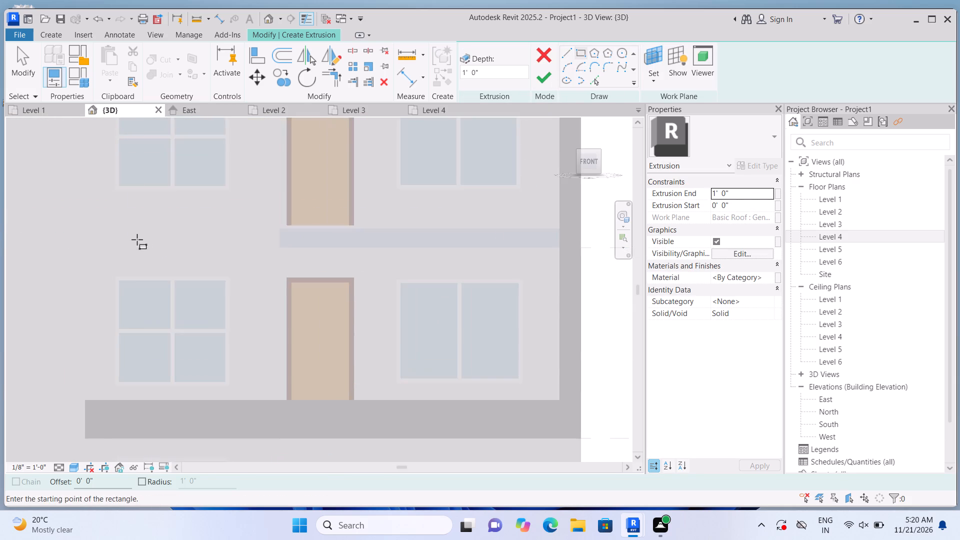
scroll(136, 240, up, 1)
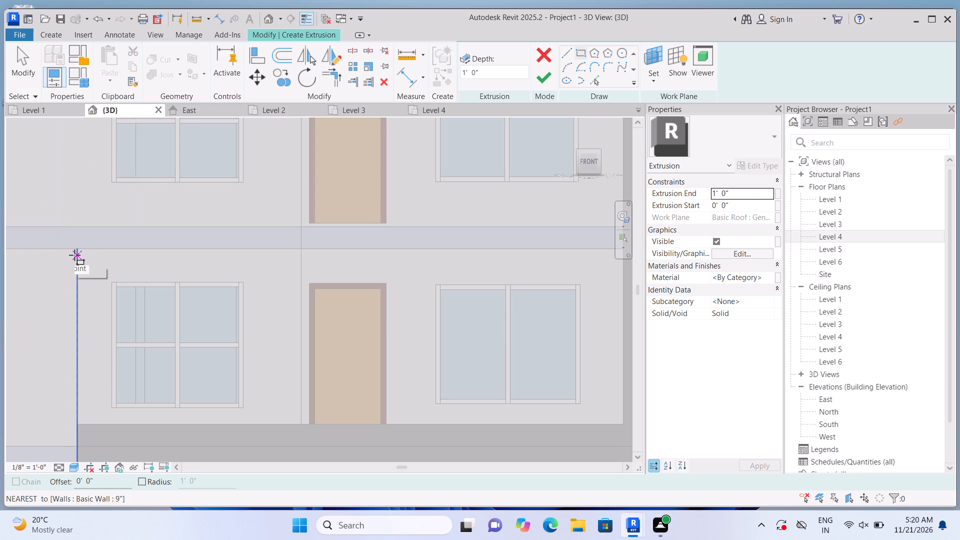
click(75, 251)
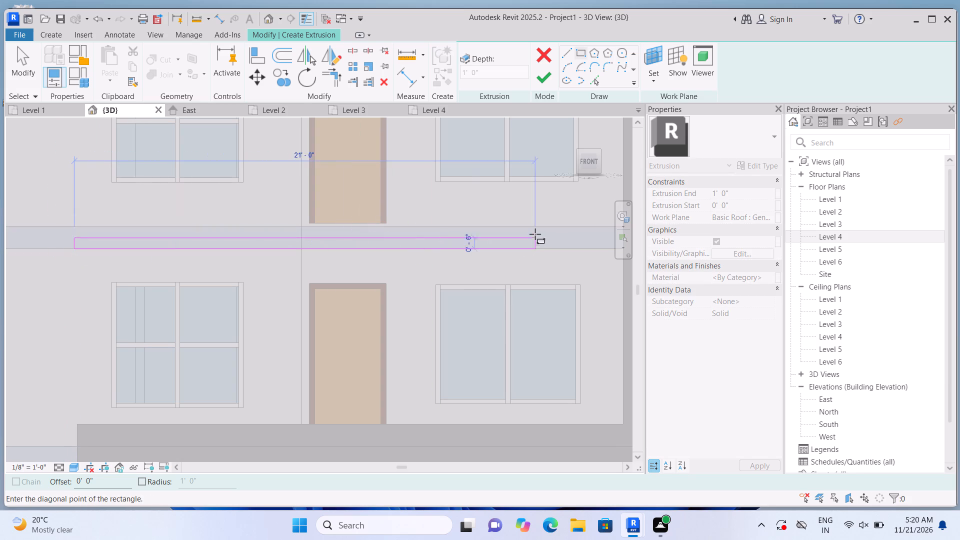
scroll(560, 218, up, 1)
scroll(560, 219, down, 5)
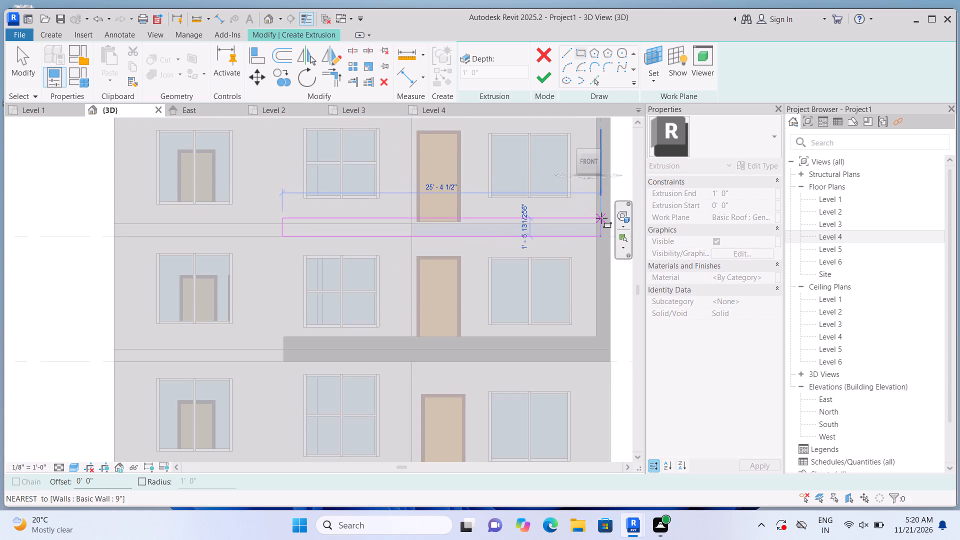
scroll(601, 218, up, 5)
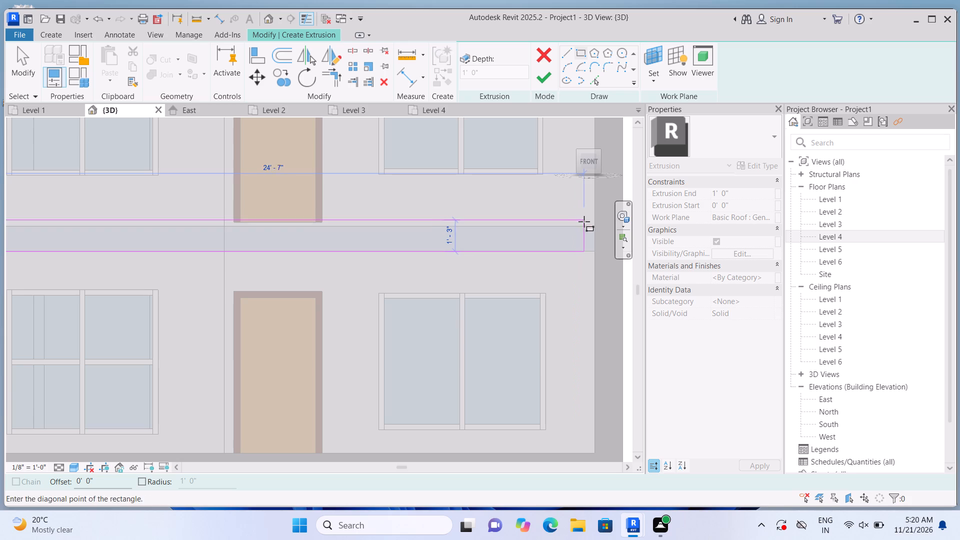
click(593, 229)
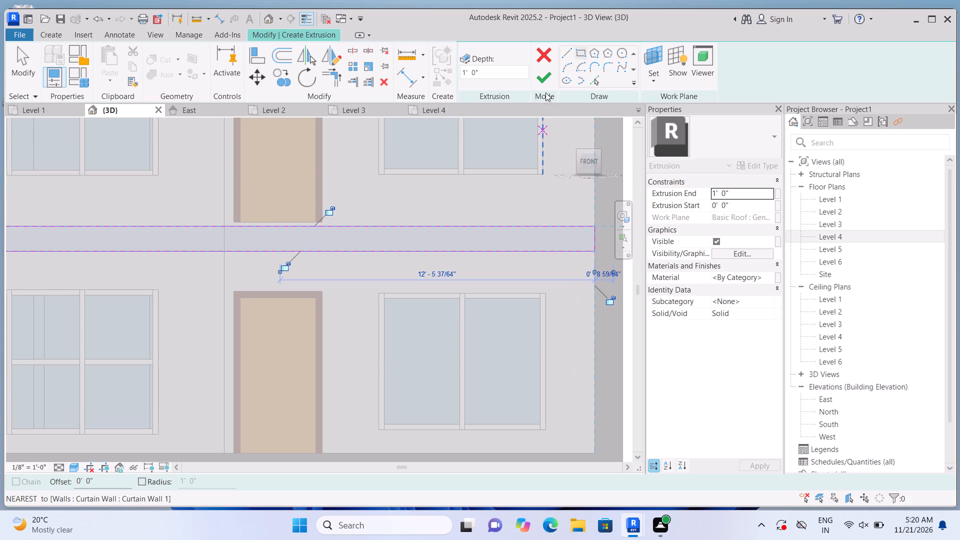
click(546, 81)
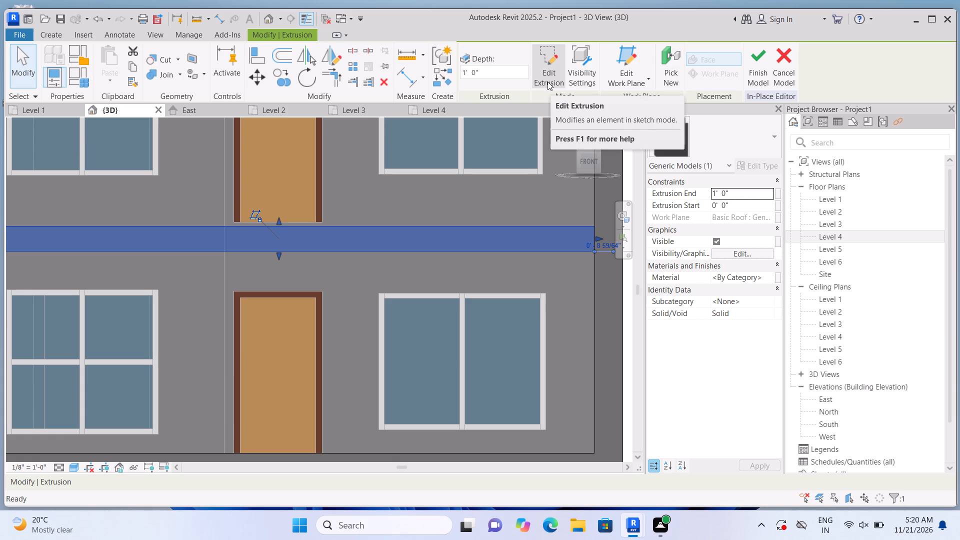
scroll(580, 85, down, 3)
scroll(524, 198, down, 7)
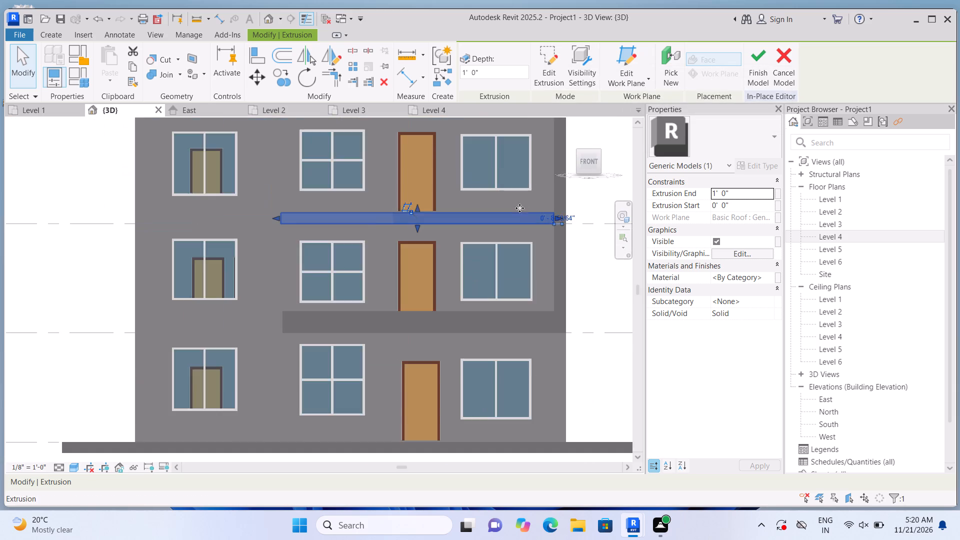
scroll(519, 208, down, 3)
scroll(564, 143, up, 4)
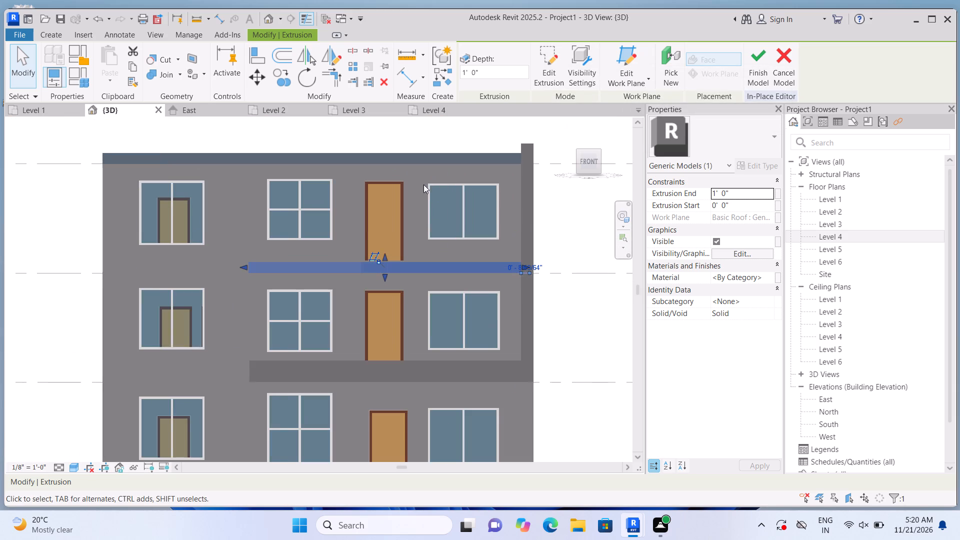
Start another solid extrusion and pick the front face of the top roof slab (Basic Roof: Generic - 12") as its work plane.
click(434, 143)
scroll(437, 141, up, 1)
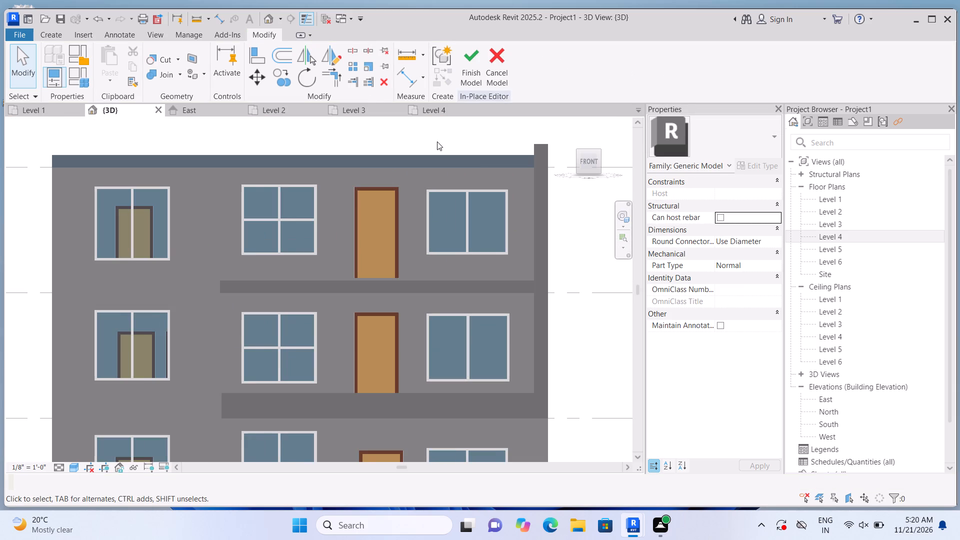
click(51, 35)
click(105, 61)
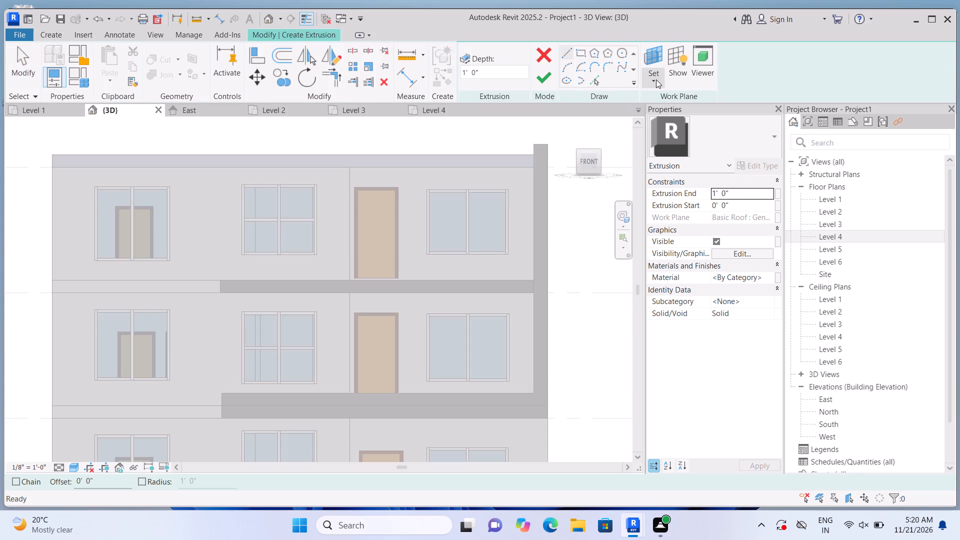
click(656, 79)
click(668, 119)
scroll(522, 158, up, 1)
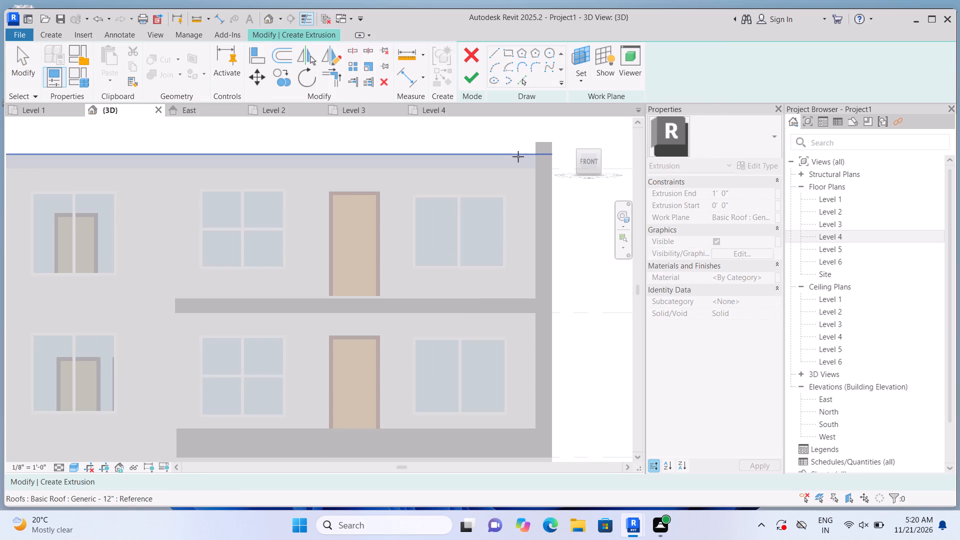
click(516, 160)
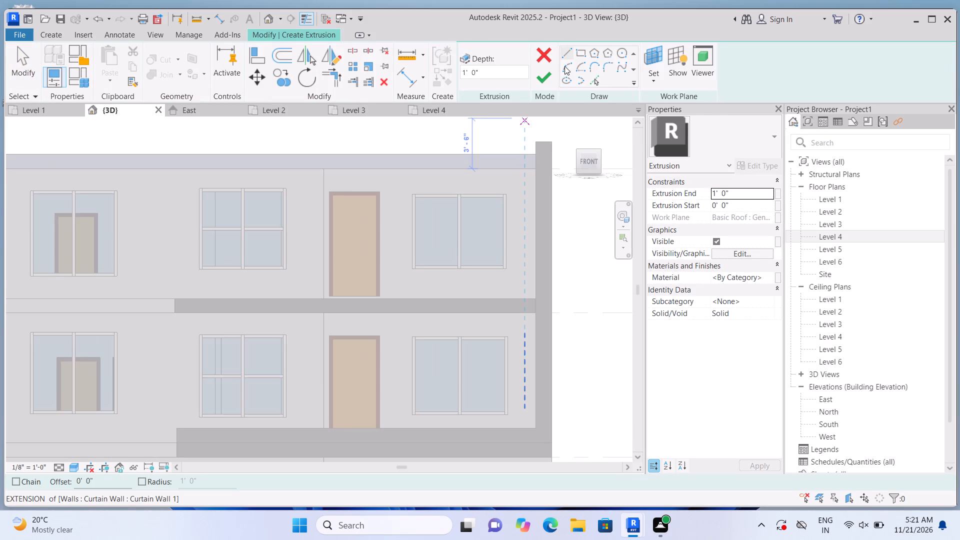
Extrude a rectangle about 24' 10" long and 1' 0" high along the top roof edge to the vertical member, with 1' 0" depth.
click(585, 54)
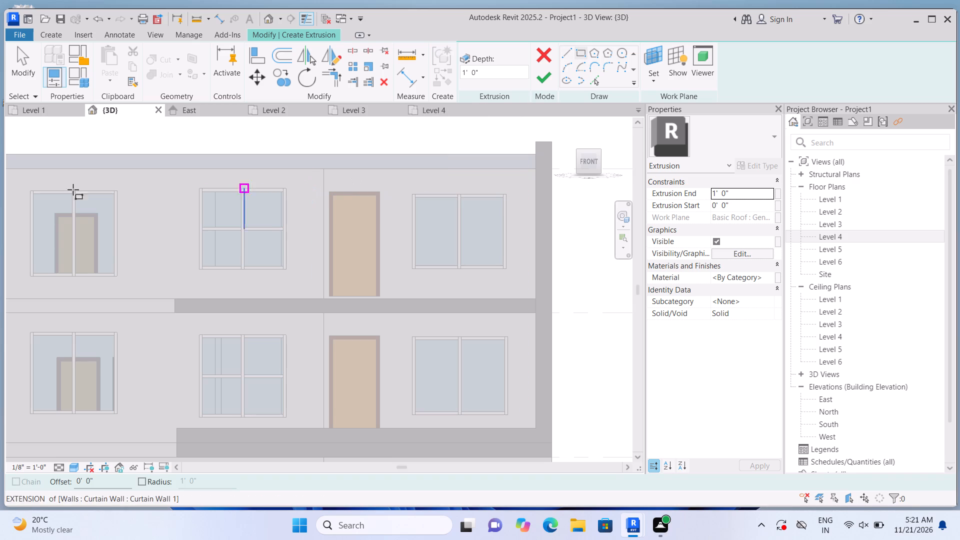
click(180, 170)
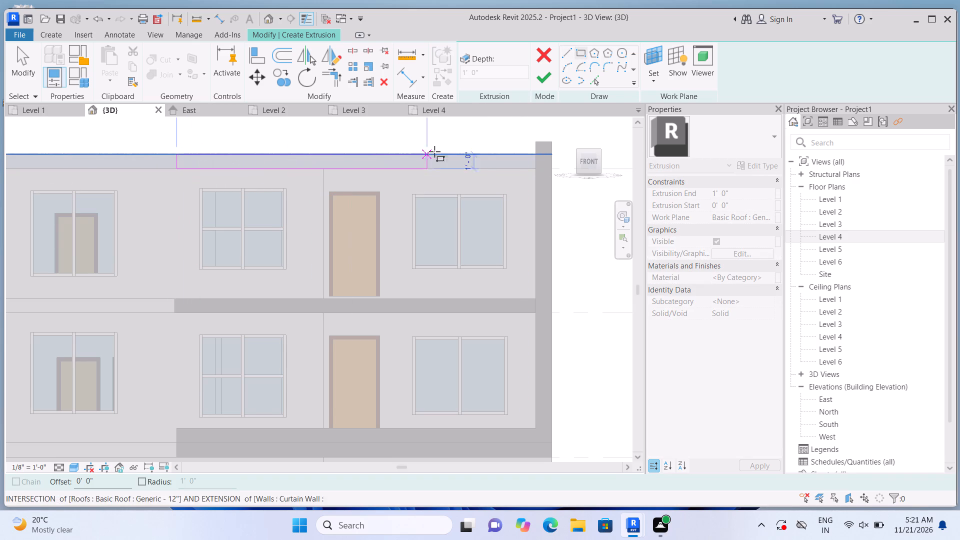
click(535, 153)
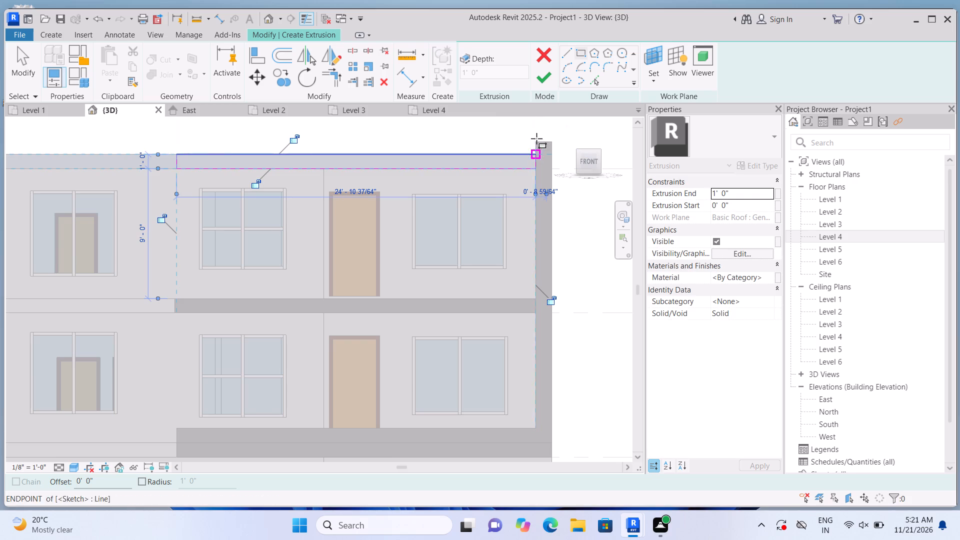
click(540, 64)
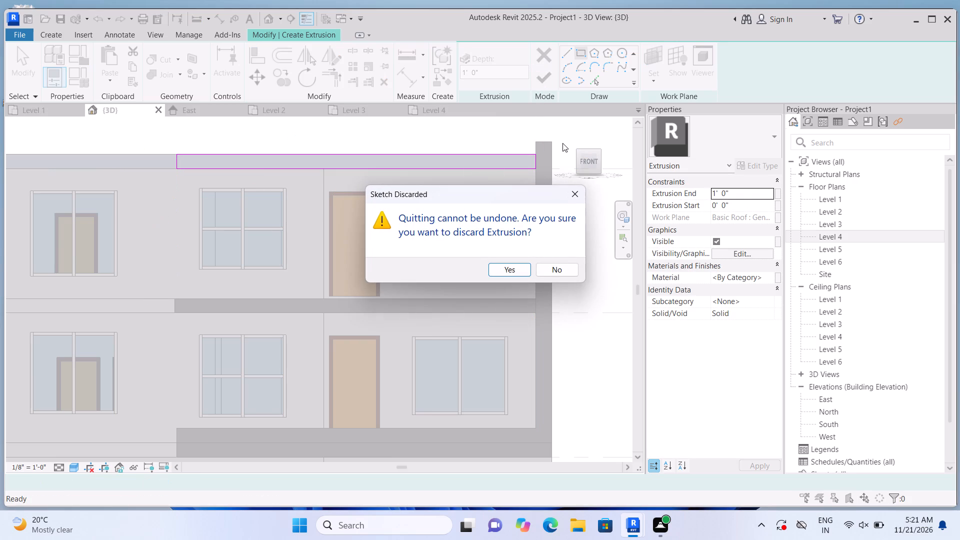
click(573, 186)
click(548, 85)
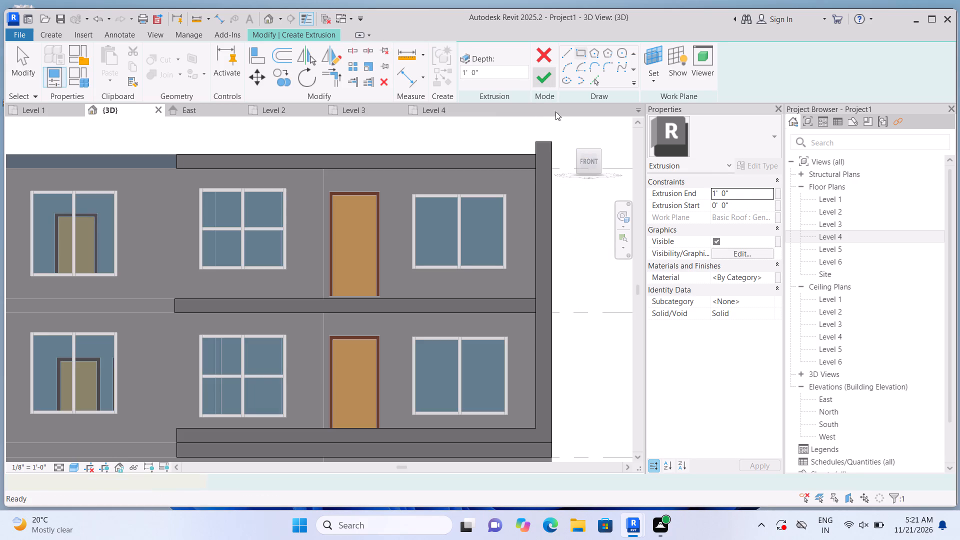
click(572, 205)
Examine from the front how the horizontal members at the roof and balcony levels meet the vertical member.
scroll(563, 192, up, 1)
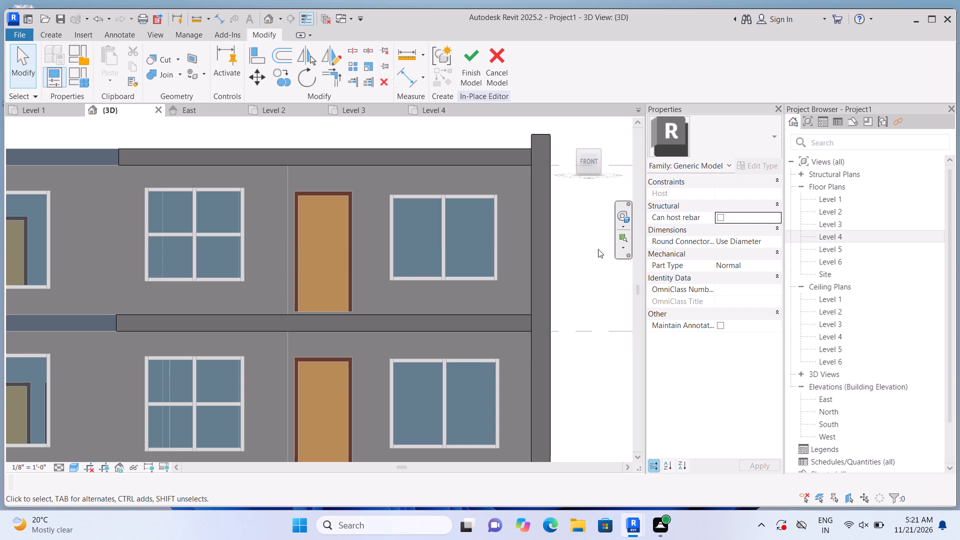
scroll(598, 249, down, 2)
scroll(470, 161, up, 1)
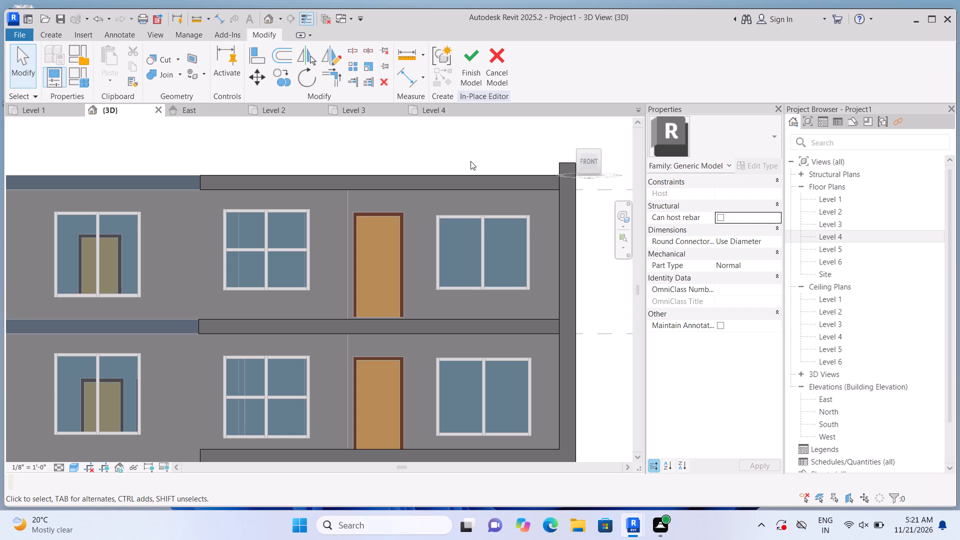
scroll(425, 179, down, 2)
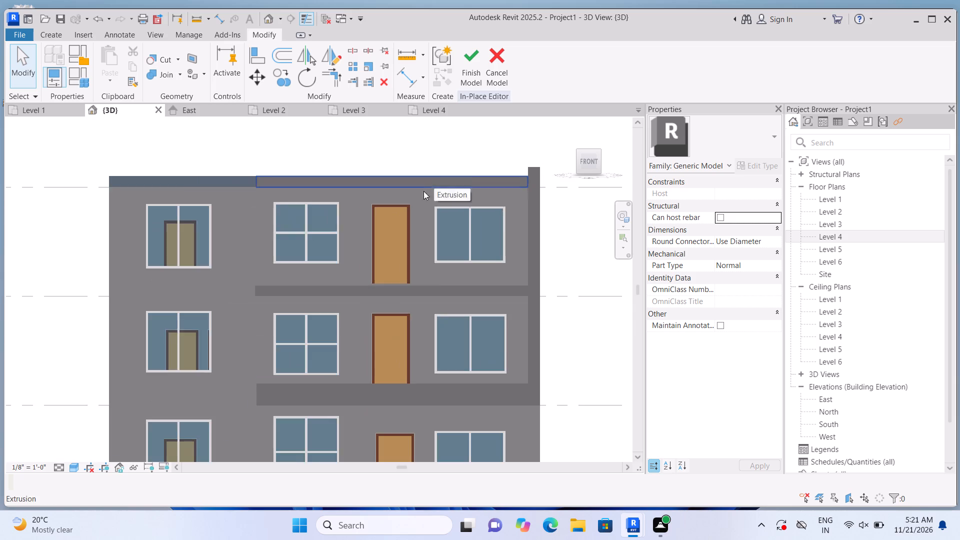
scroll(268, 216, up, 3)
scroll(288, 143, up, 1)
scroll(288, 146, down, 2)
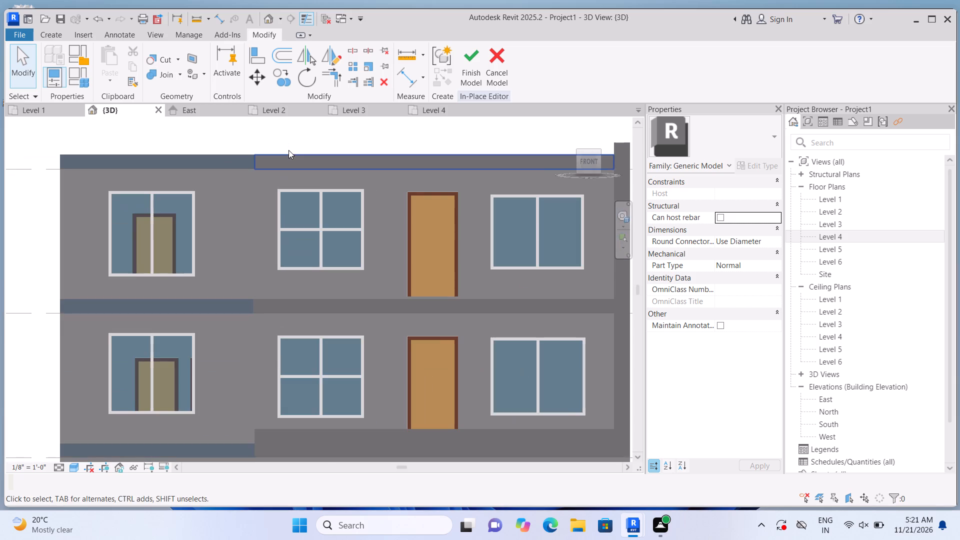
scroll(289, 149, down, 1)
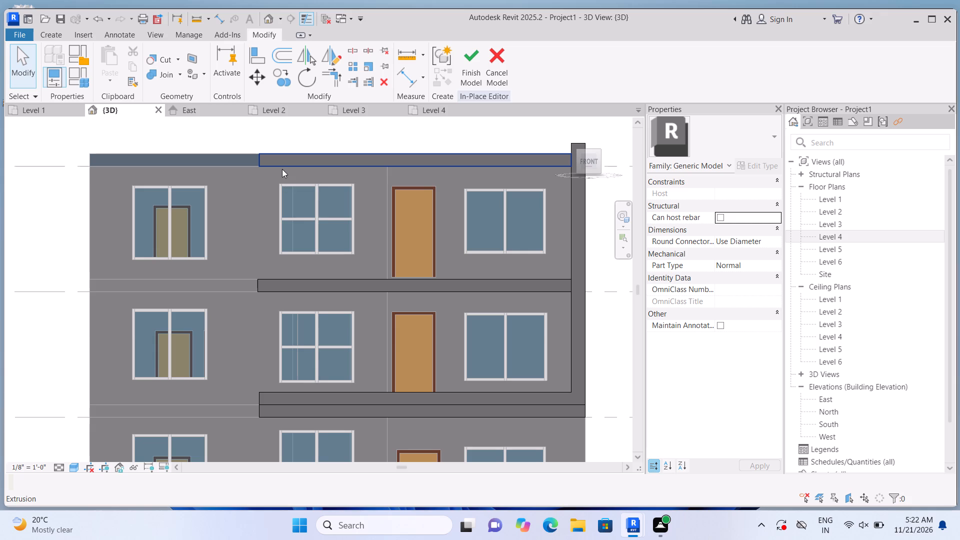
scroll(336, 208, up, 1)
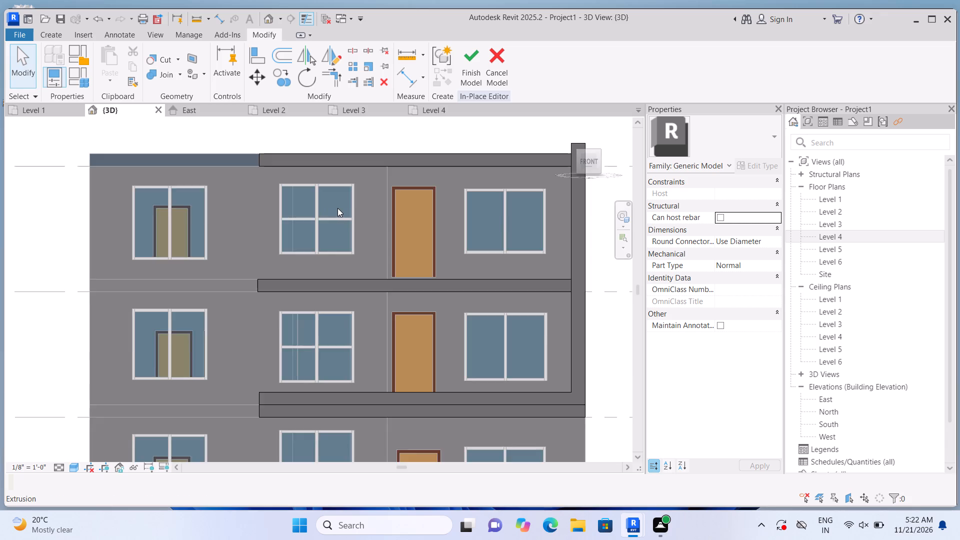
scroll(340, 208, down, 2)
scroll(573, 216, down, 1)
scroll(574, 216, up, 1)
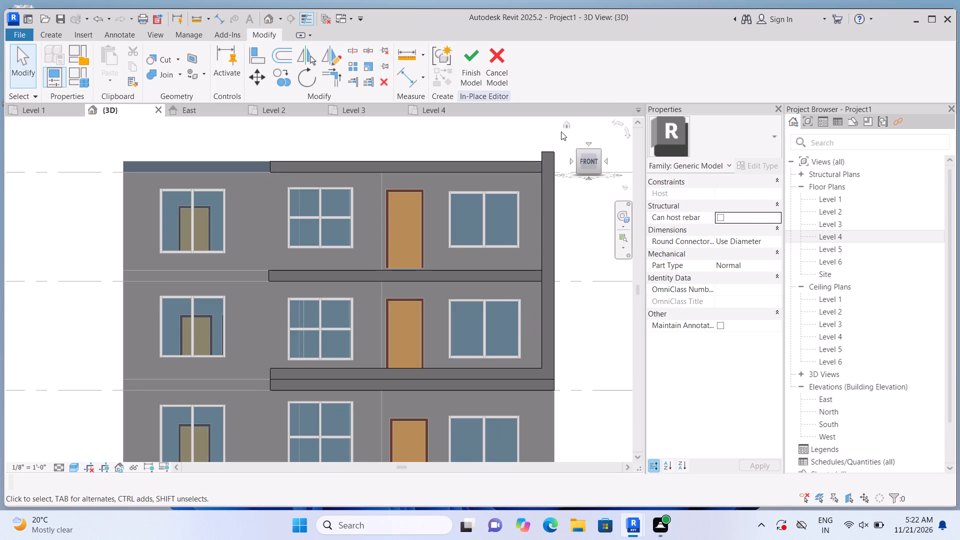
Examine the frame's horizontal members in the home isometric 3D view, closing in on their free ends at the front wall.
click(568, 121)
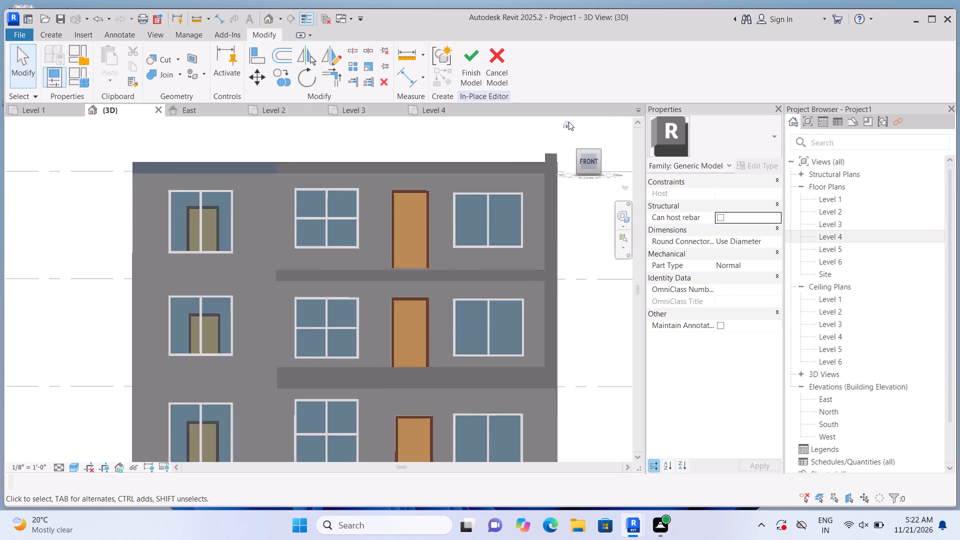
scroll(231, 305, up, 1)
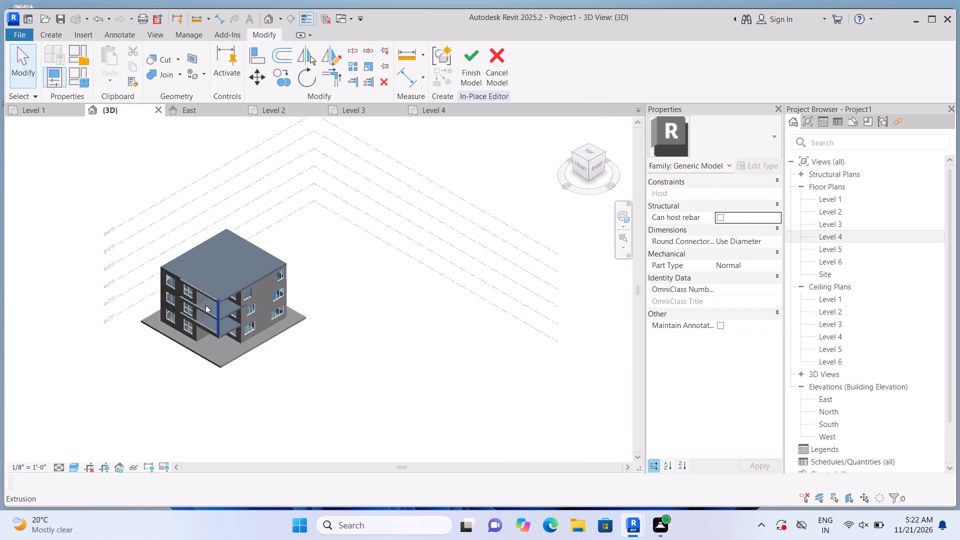
scroll(195, 304, up, 13)
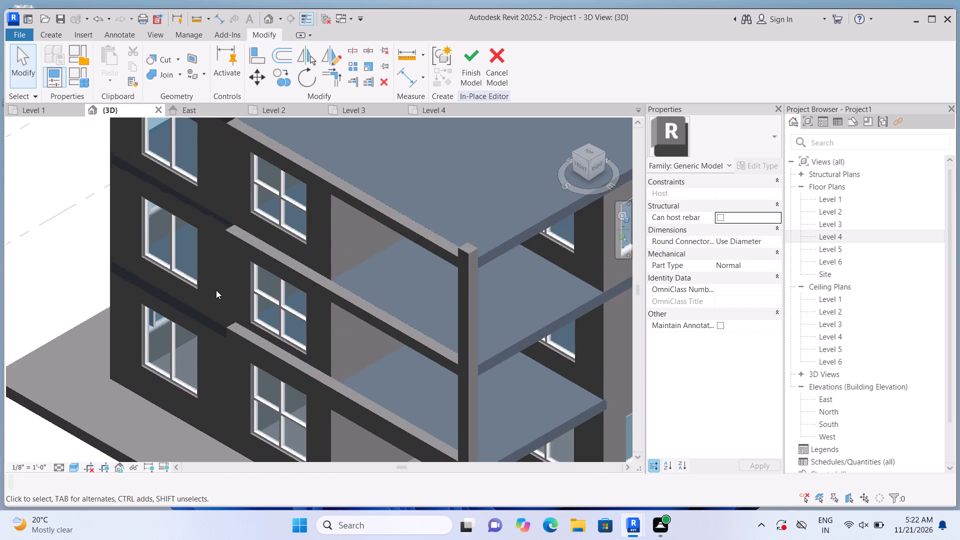
scroll(216, 290, up, 2)
scroll(216, 419, up, 1)
scroll(223, 412, down, 6)
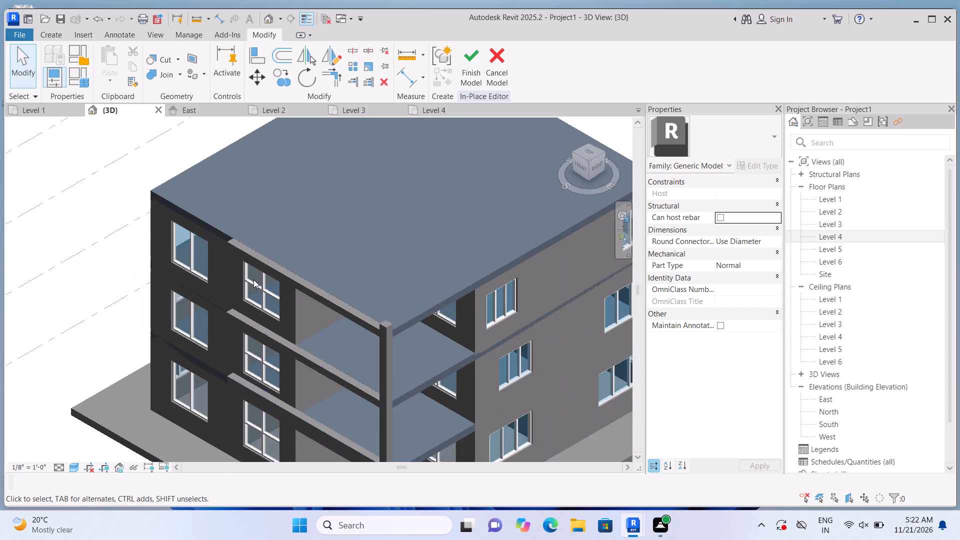
scroll(252, 277, up, 7)
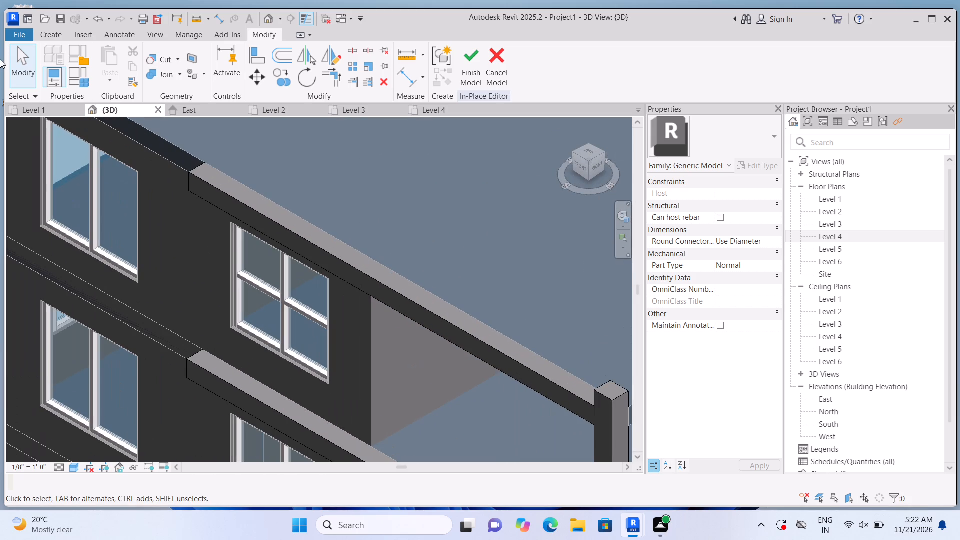
Start a new solid extrusion and pick the top face of the Level 3 horizontal frame member as its work plane.
click(66, 38)
click(112, 72)
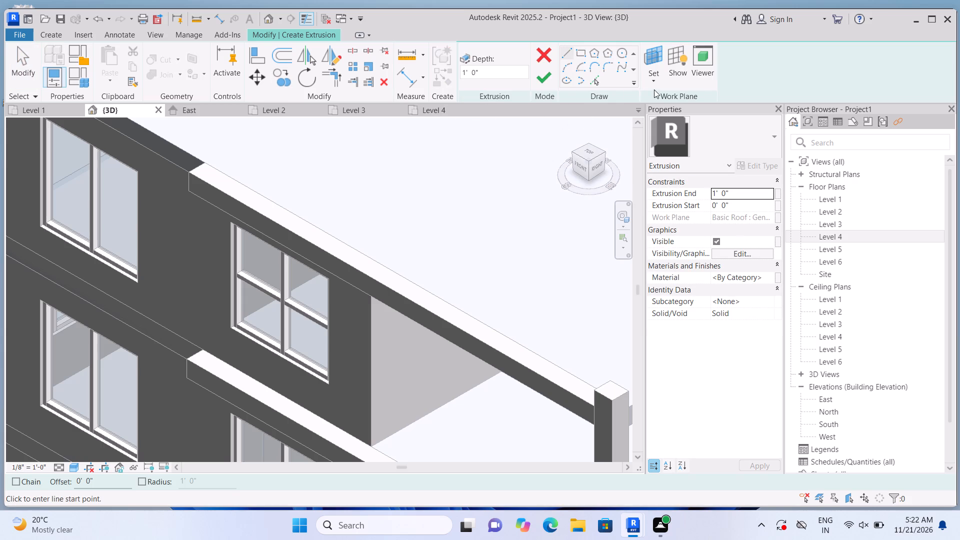
click(654, 79)
click(667, 123)
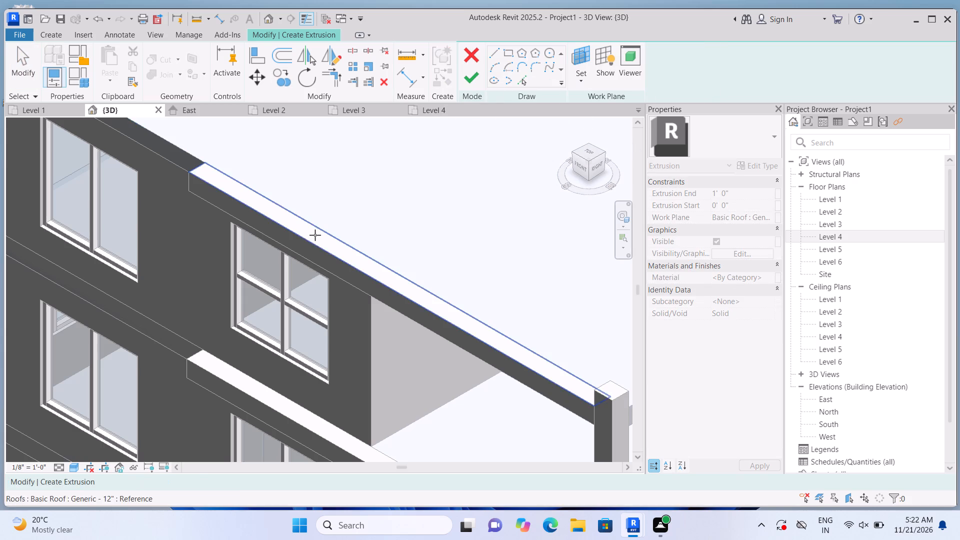
scroll(193, 388, up, 8)
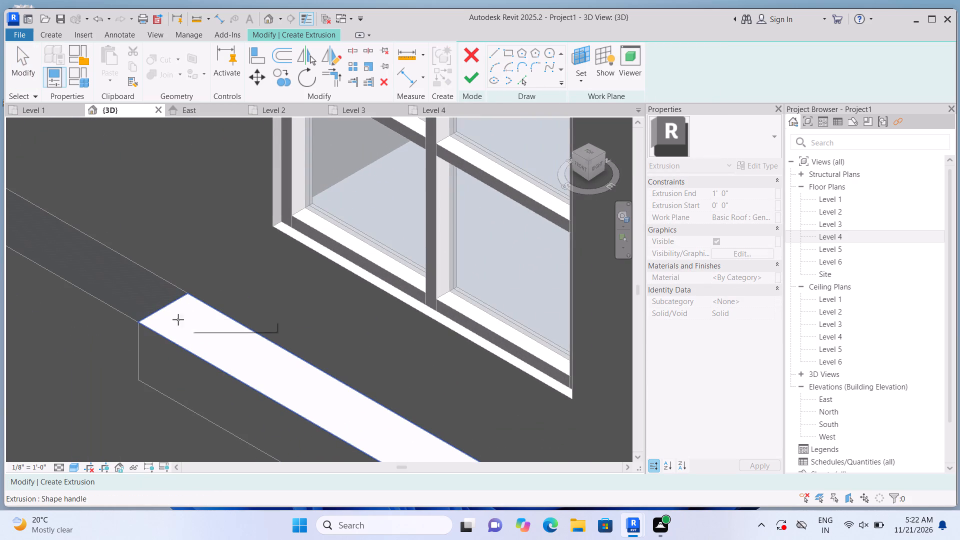
scroll(161, 326, up, 7)
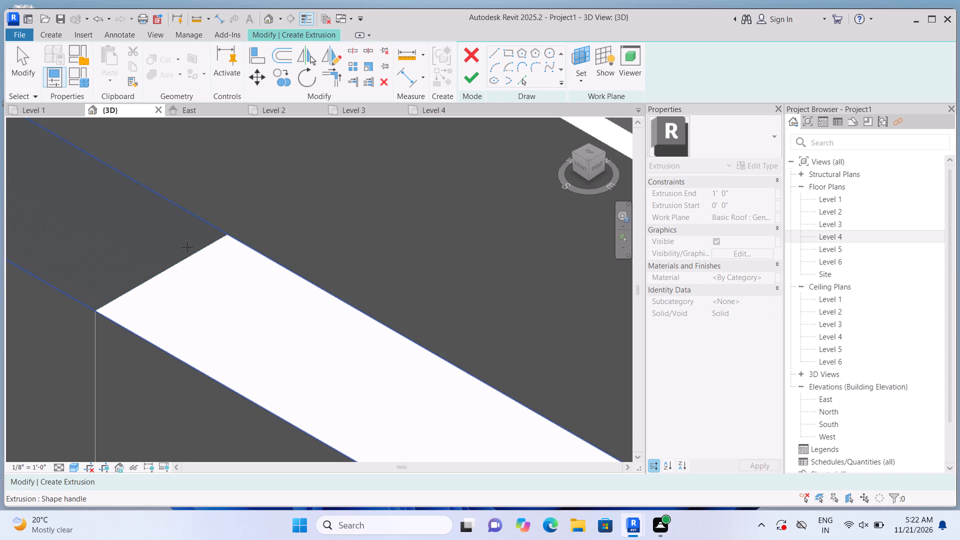
scroll(216, 291, down, 6)
scroll(256, 364, up, 1)
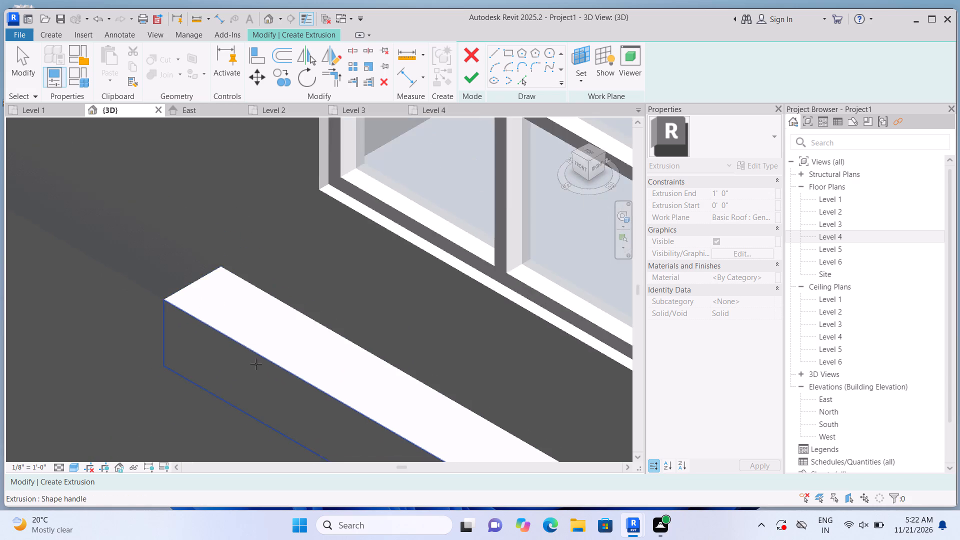
scroll(256, 364, up, 5)
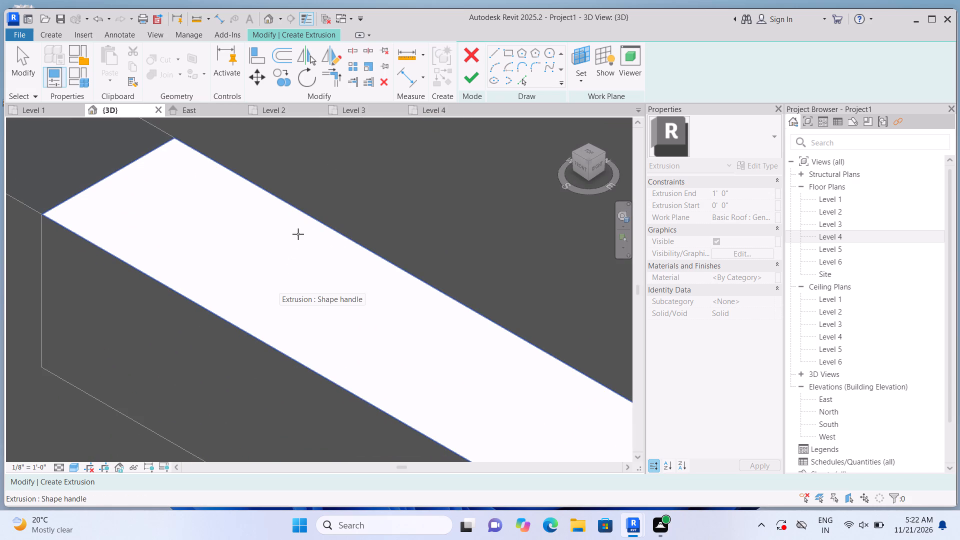
scroll(298, 234, down, 14)
scroll(405, 300, up, 6)
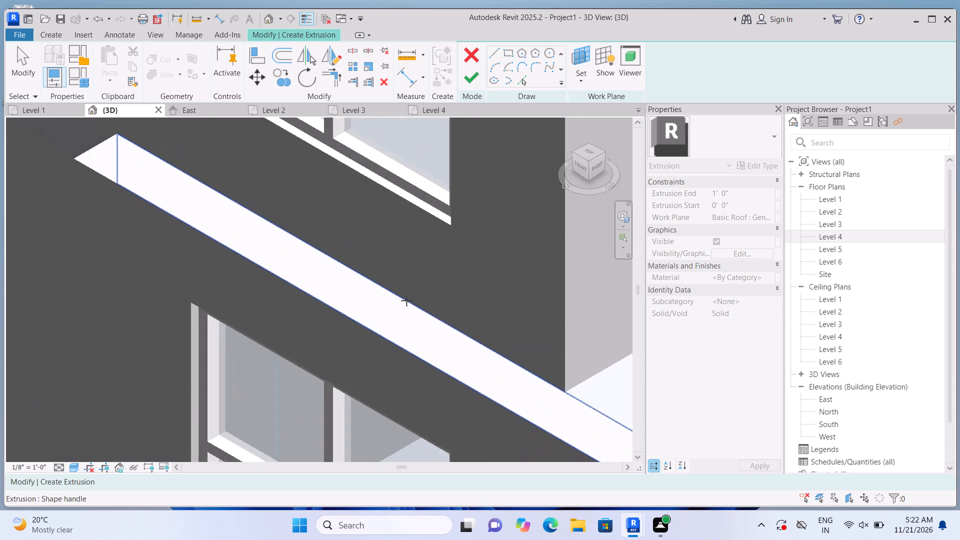
scroll(406, 300, up, 6)
scroll(406, 300, down, 5)
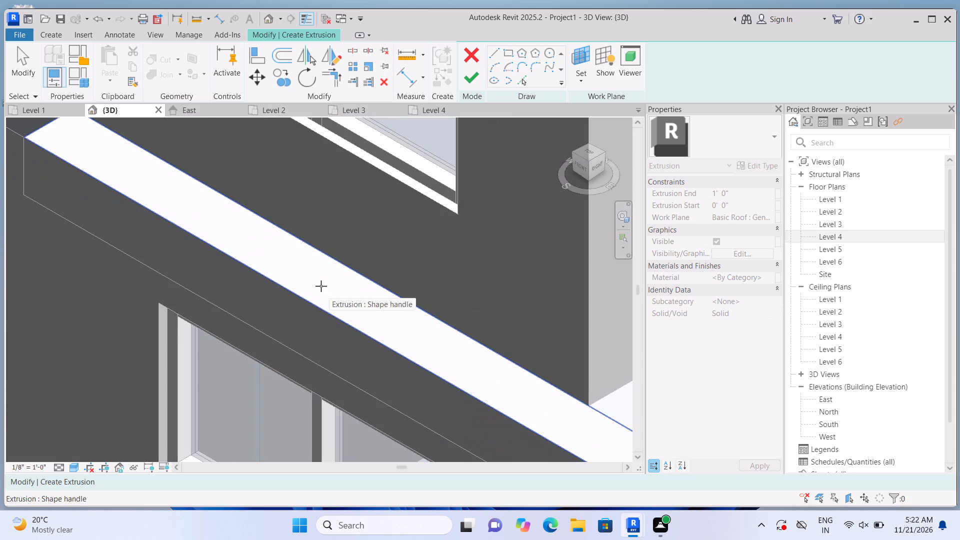
scroll(321, 286, down, 5)
scroll(233, 220, up, 8)
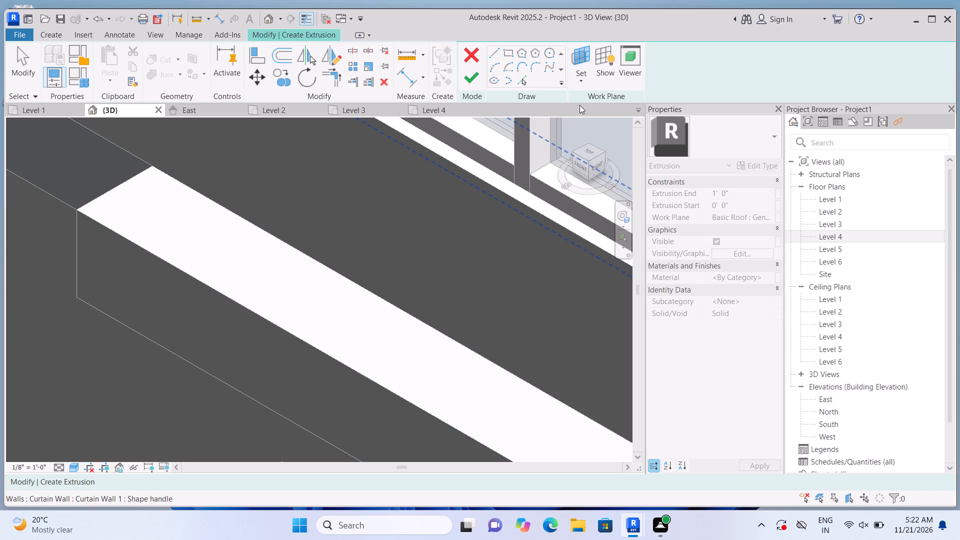
click(579, 86)
click(585, 127)
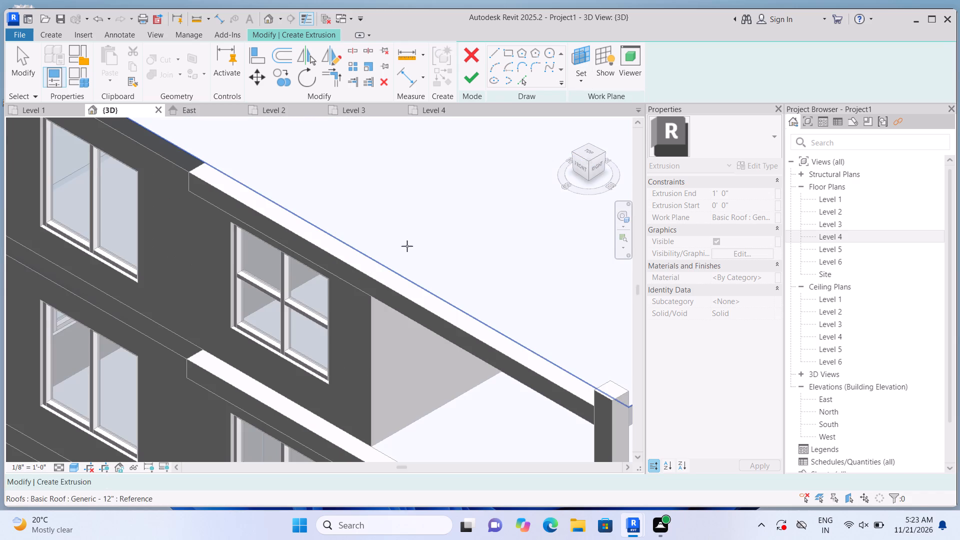
scroll(303, 388, up, 6)
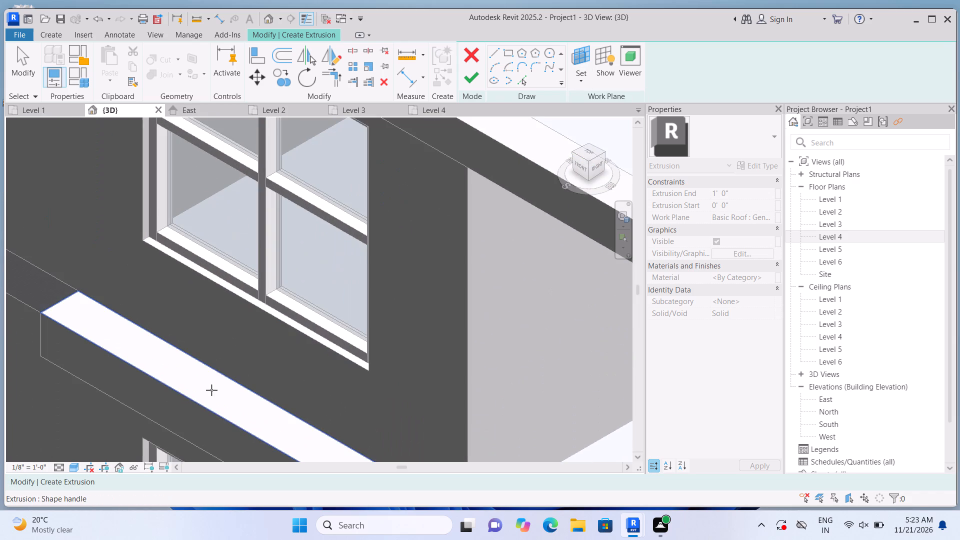
scroll(209, 372, down, 10)
scroll(281, 419, up, 2)
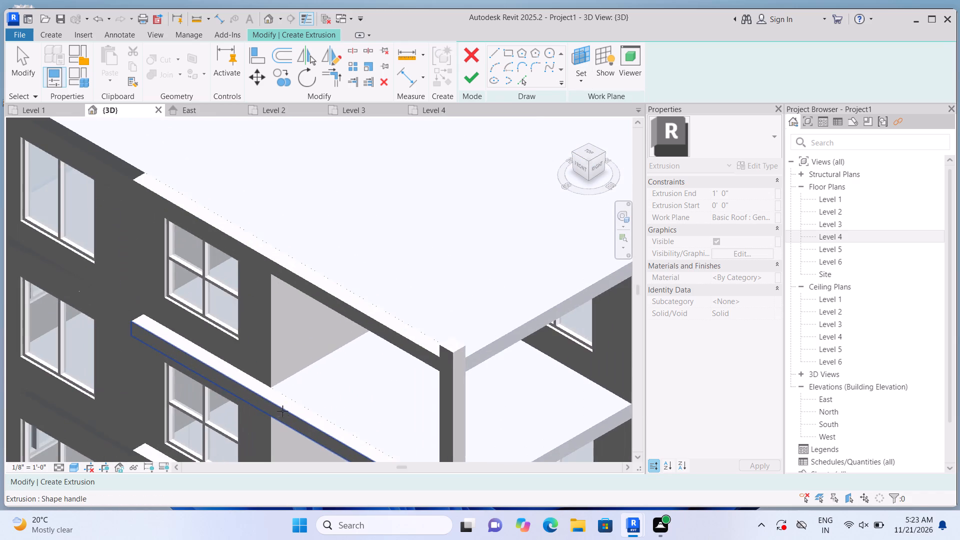
scroll(282, 407, up, 5)
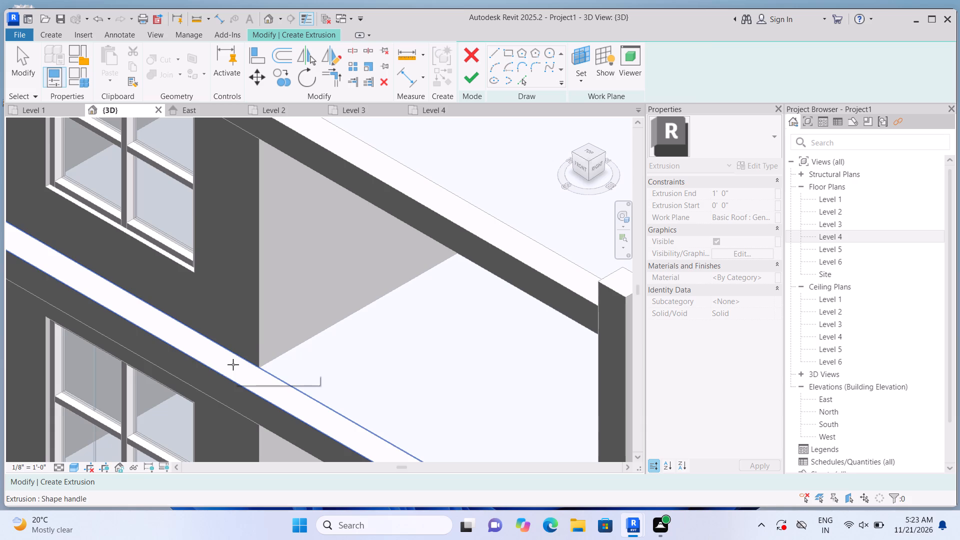
click(233, 364)
scroll(238, 360, down, 5)
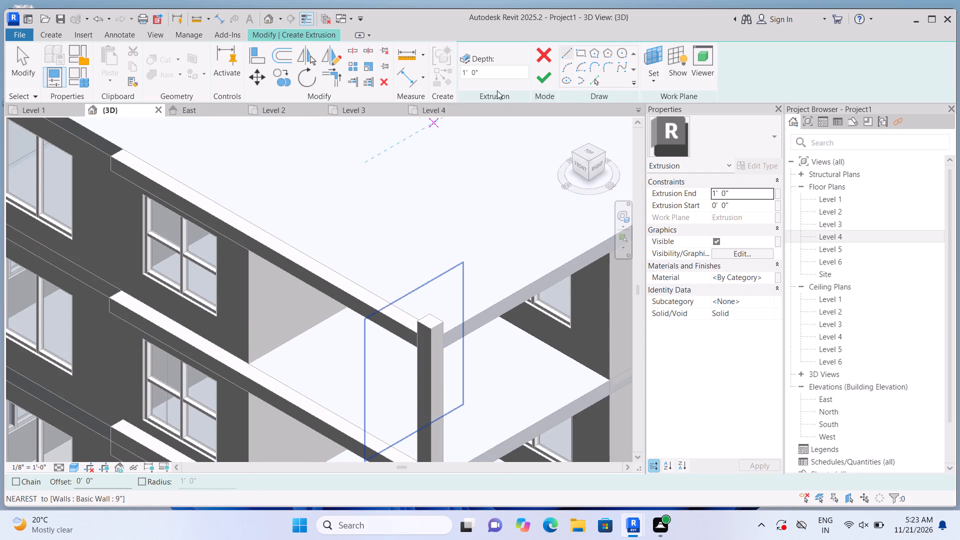
Extrude a rectangle about 11" by 1' 0" at the free end of the Level 3 member's top face, with 1' 0" depth.
click(581, 53)
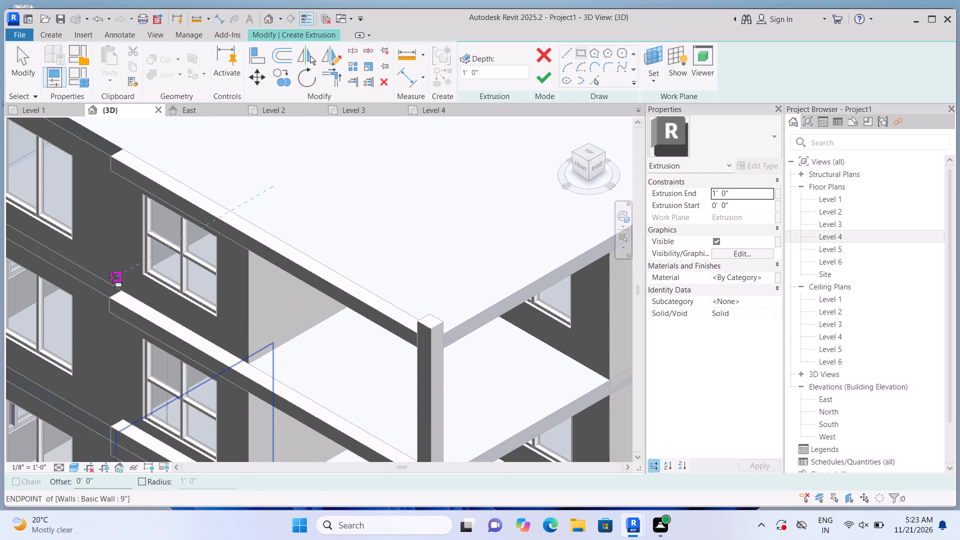
scroll(160, 343, up, 2)
scroll(110, 335, up, 7)
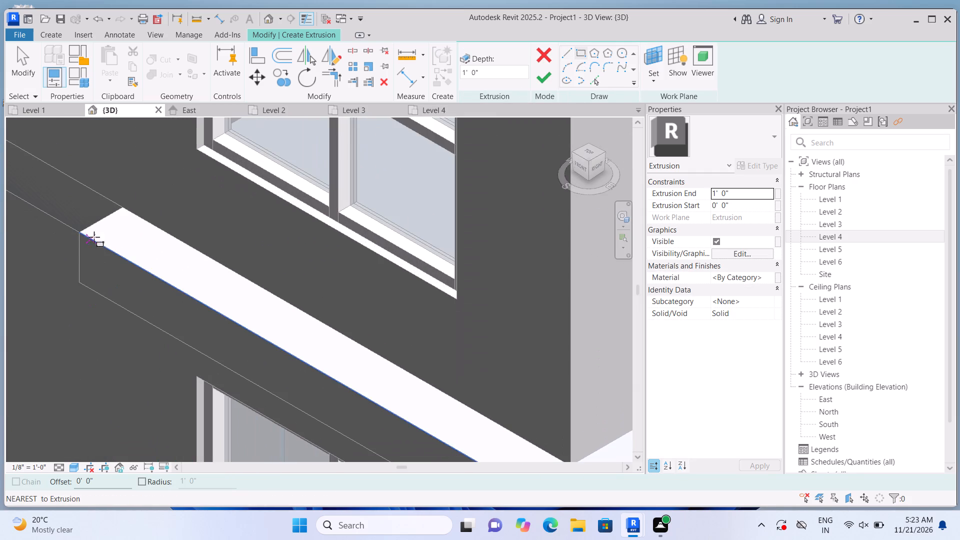
click(79, 230)
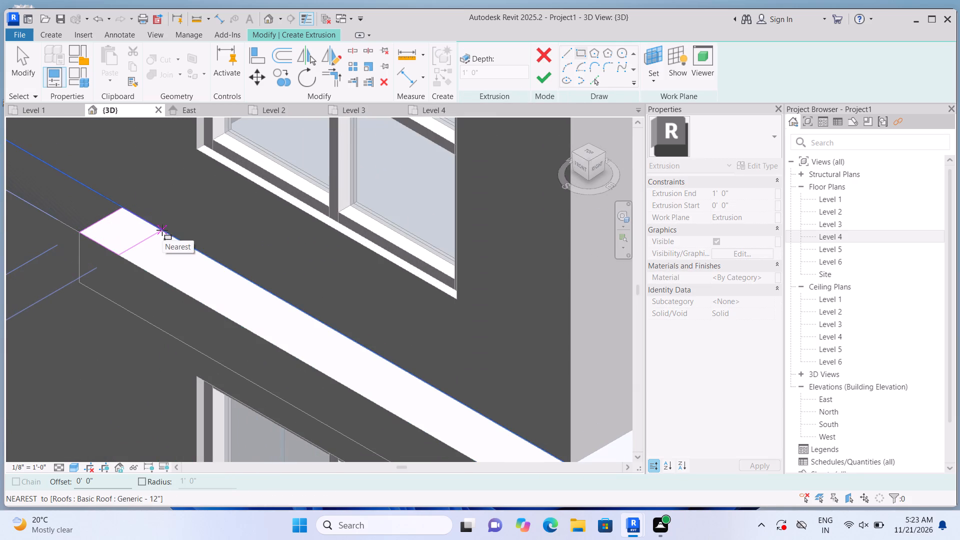
click(162, 230)
click(546, 80)
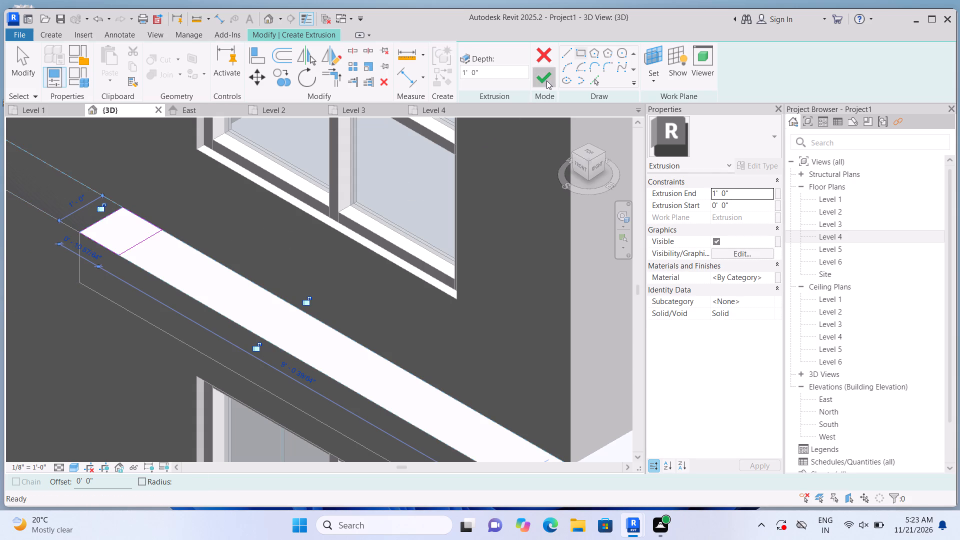
Stretch the new block at the Level 3 member's free end upward to meet the roof-edge member.
scroll(419, 340, down, 9)
scroll(326, 267, up, 3)
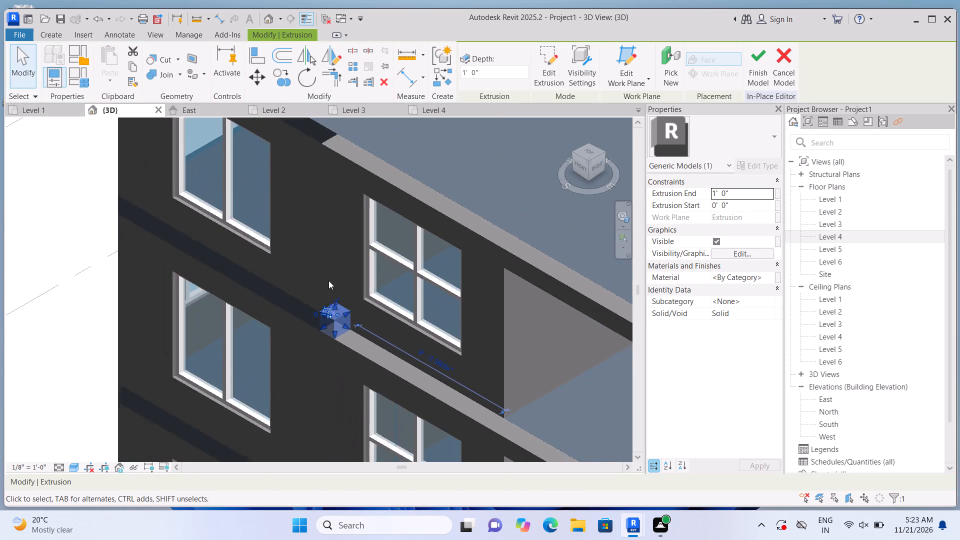
scroll(334, 303, up, 1)
drag(336, 289, 343, 216)
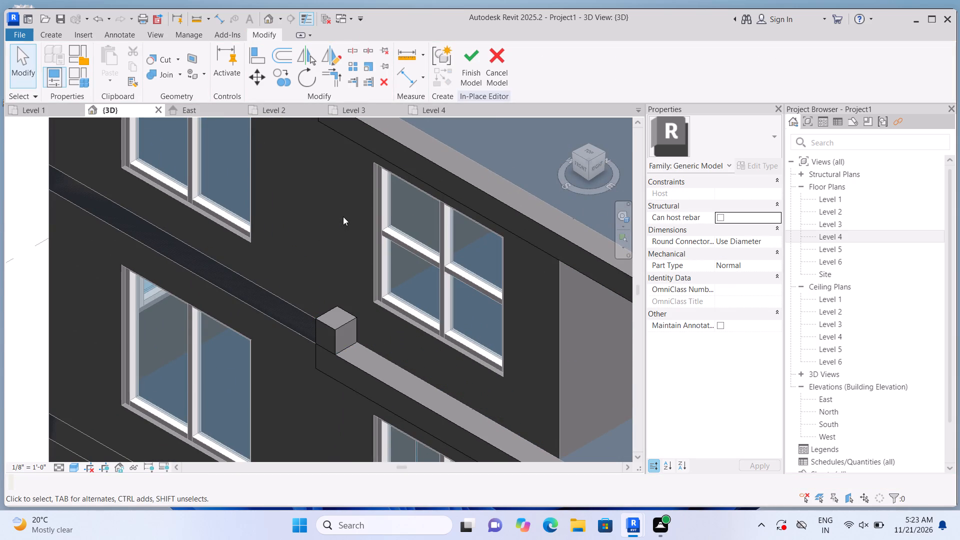
click(342, 333)
scroll(340, 327, up, 2)
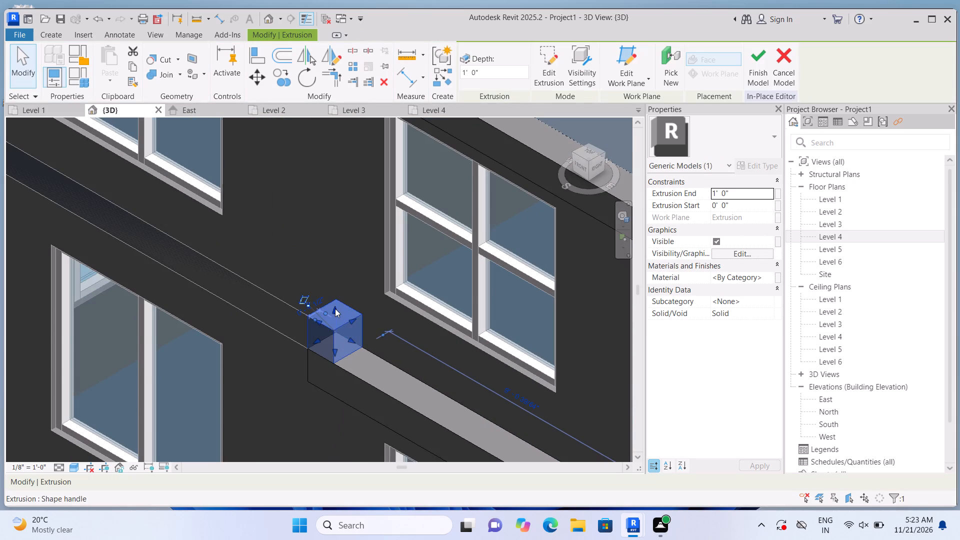
drag(334, 306, 356, 194)
scroll(358, 263, down, 7)
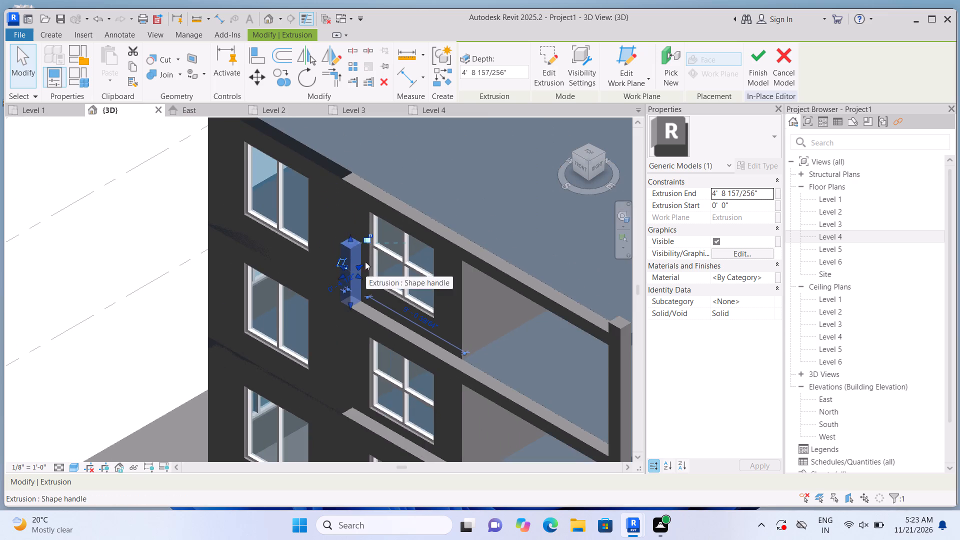
scroll(355, 234, up, 2)
drag(349, 239, 348, 179)
scroll(349, 215, down, 3)
click(155, 222)
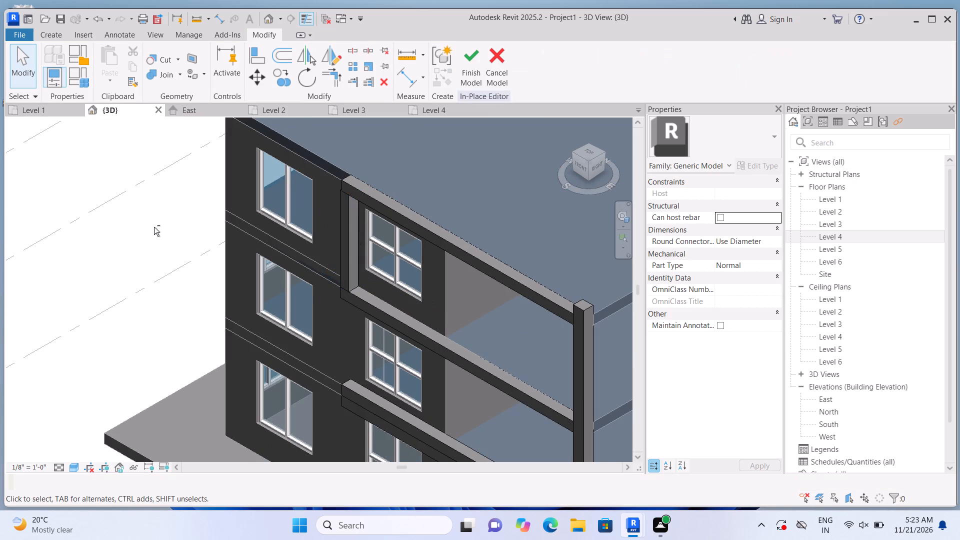
Examine the new post between the Level 3 and roof-edge members, viewing the frame from both sides of the building.
shift+middle_drag(251, 272, 290, 290)
scroll(365, 272, down, 4)
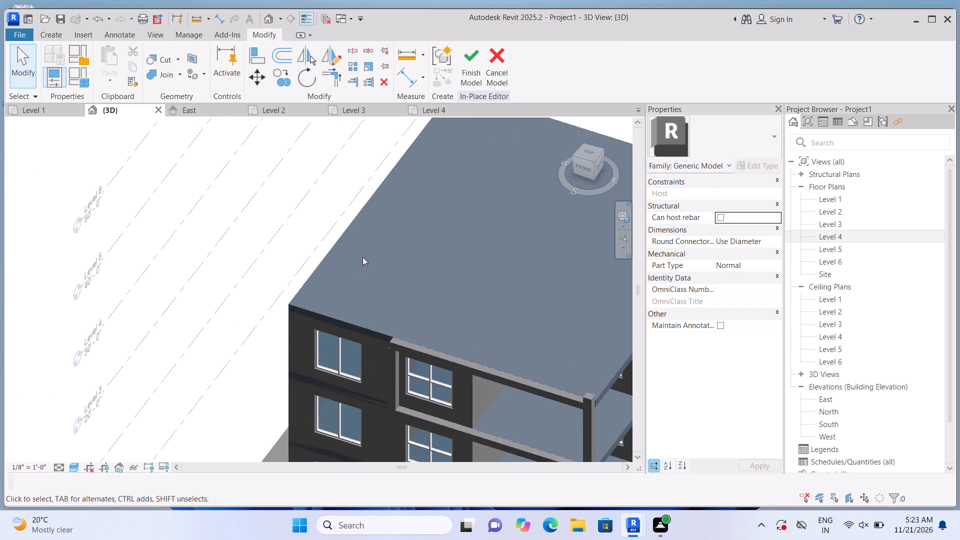
scroll(362, 257, down, 3)
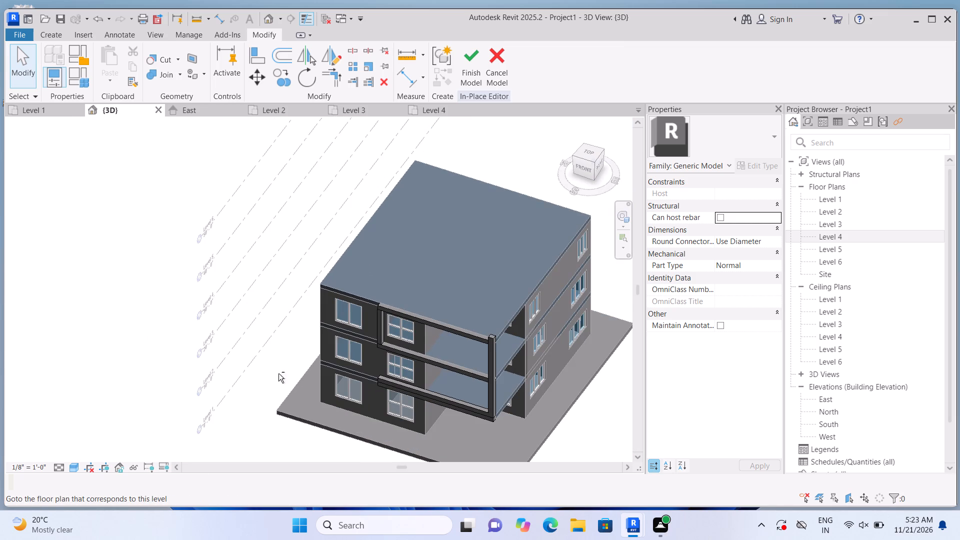
scroll(535, 371, up, 1)
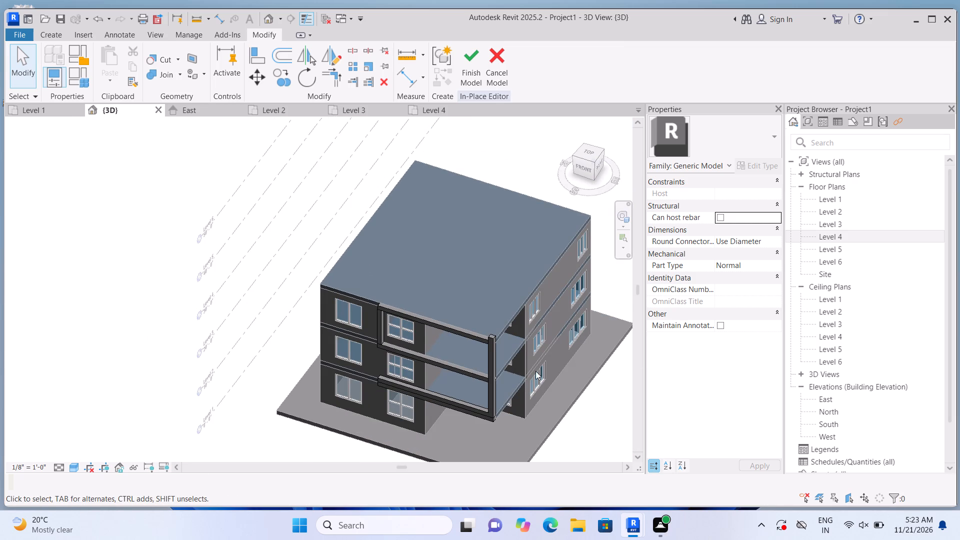
scroll(535, 371, up, 7)
scroll(352, 267, up, 6)
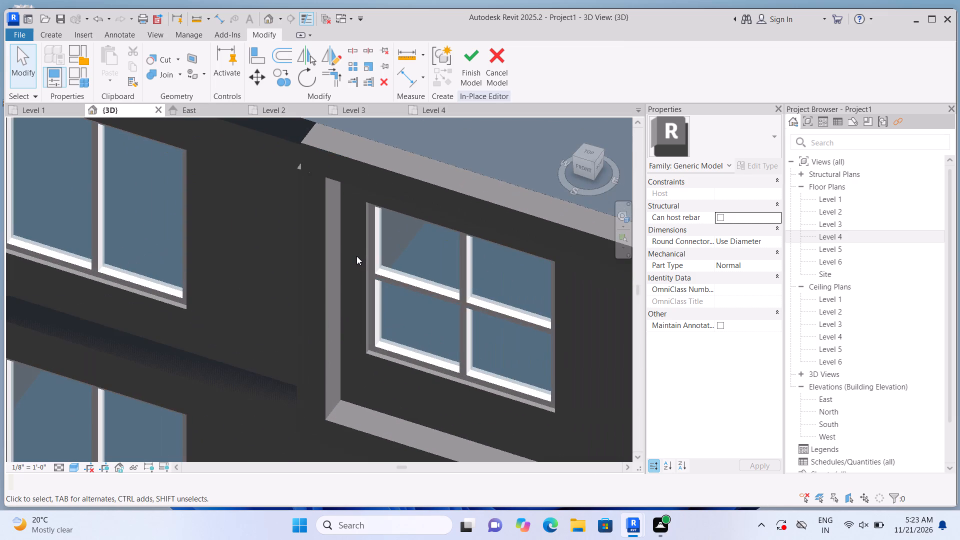
click(335, 248)
scroll(255, 254, down, 9)
click(119, 285)
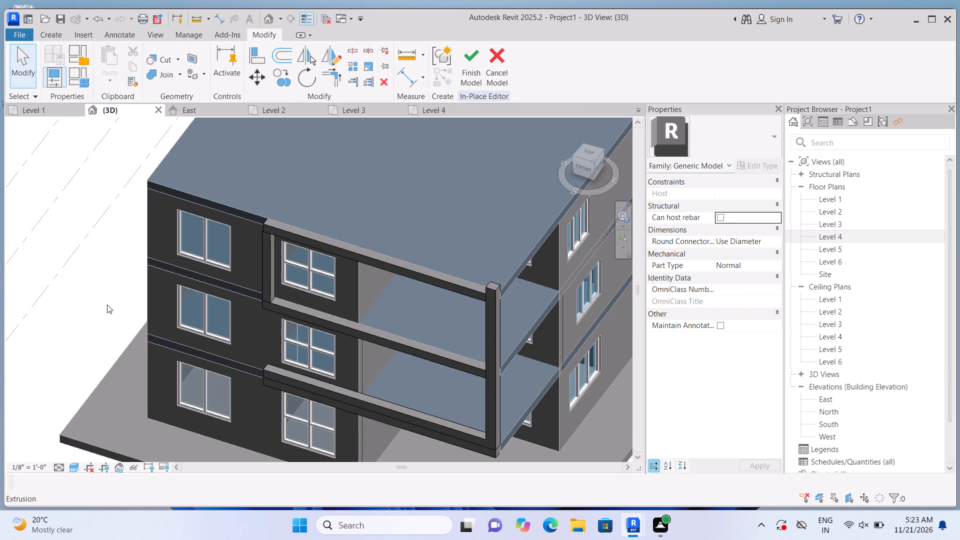
shift+drag(193, 335, 204, 338)
shift+middle_drag(147, 302, 252, 320)
shift+drag(151, 305, 252, 320)
scroll(258, 319, down, 2)
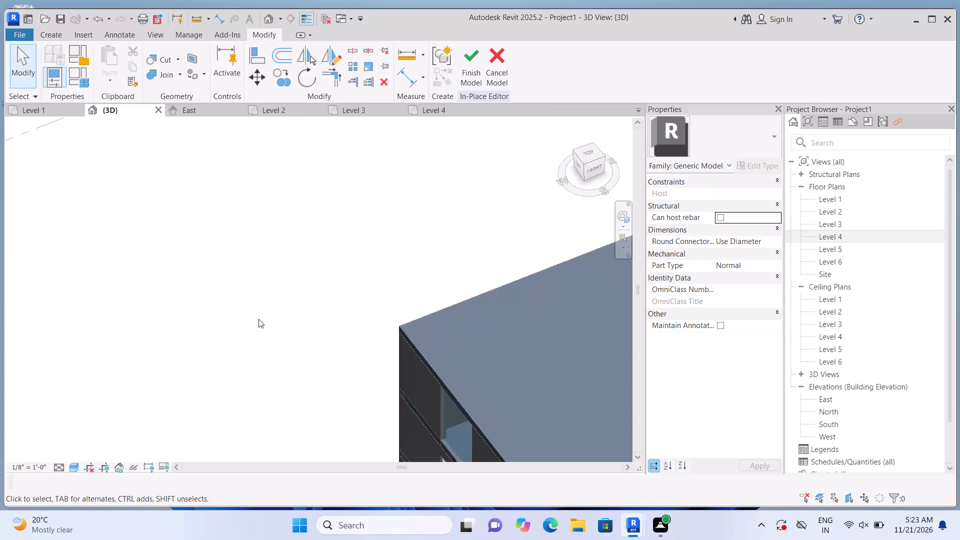
scroll(258, 319, down, 9)
scroll(412, 394, up, 6)
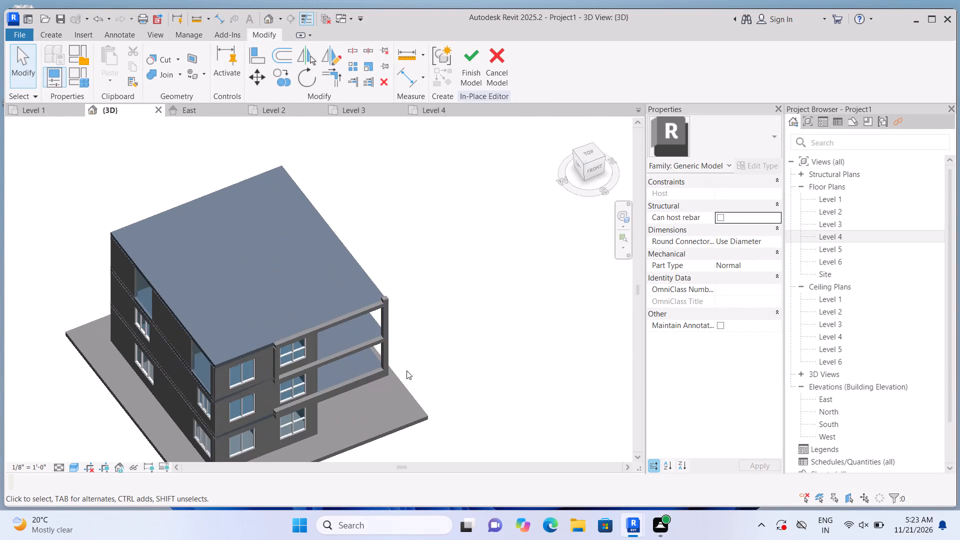
Extrude a rectangle about 10" by 1' 0" on the Level 3 member's top face beside the corner vertical member, with 1' 0" depth.
scroll(406, 370, up, 12)
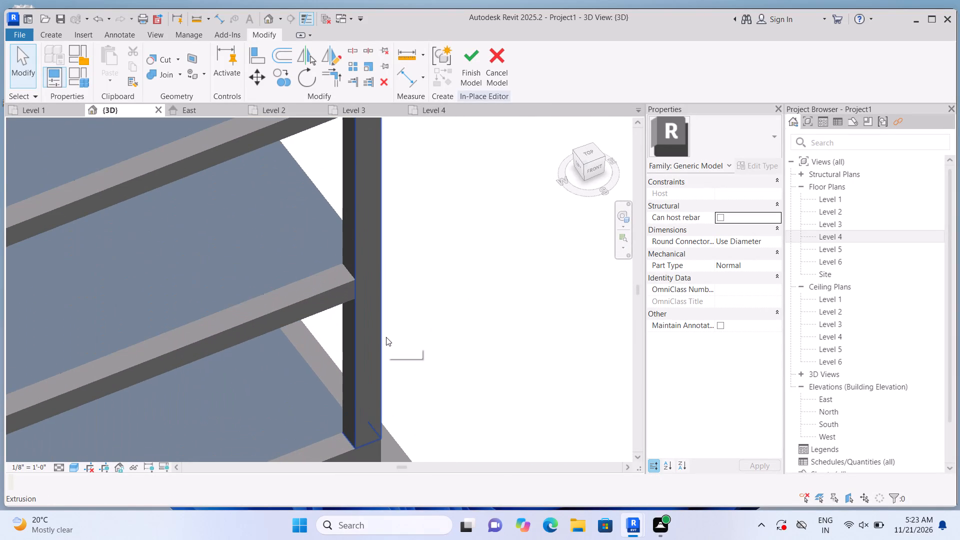
click(49, 35)
click(123, 75)
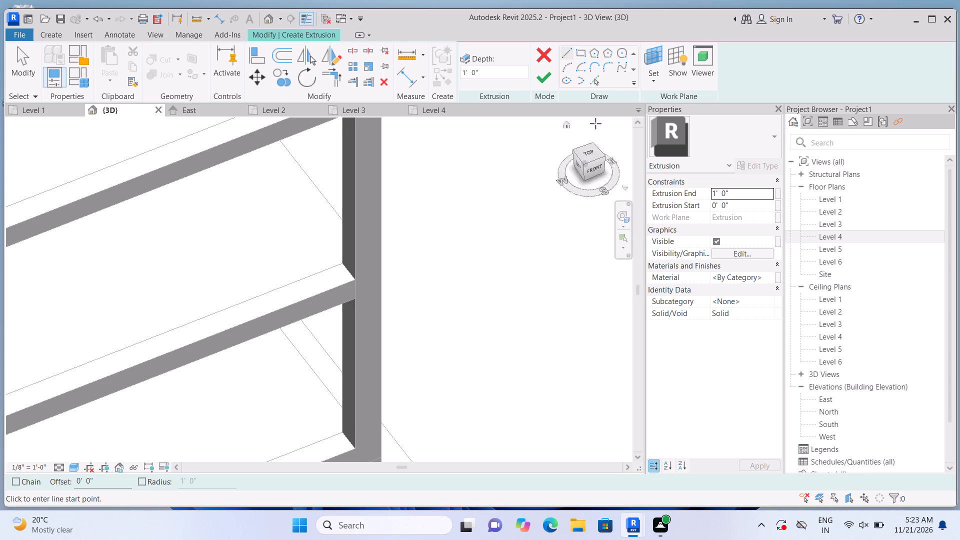
click(655, 81)
click(671, 125)
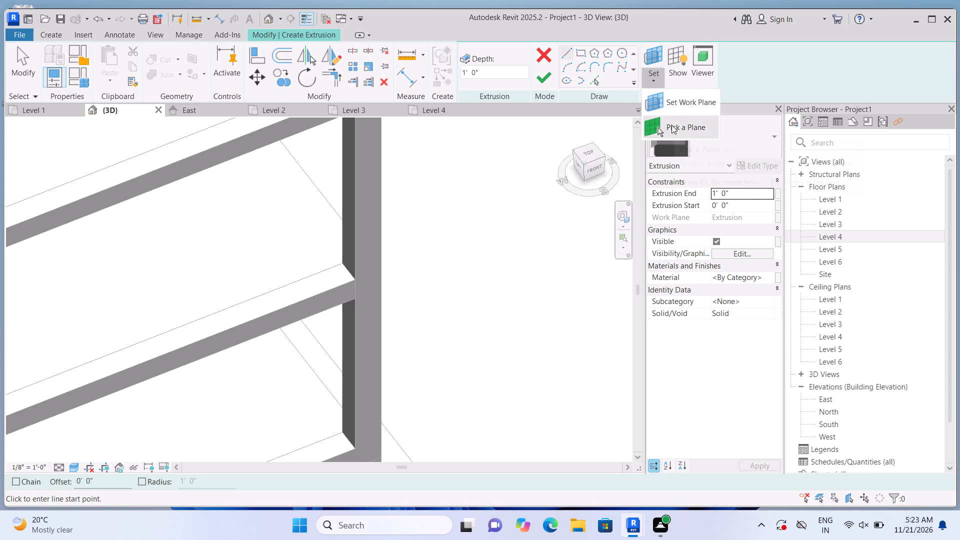
scroll(425, 295, up, 4)
click(274, 267)
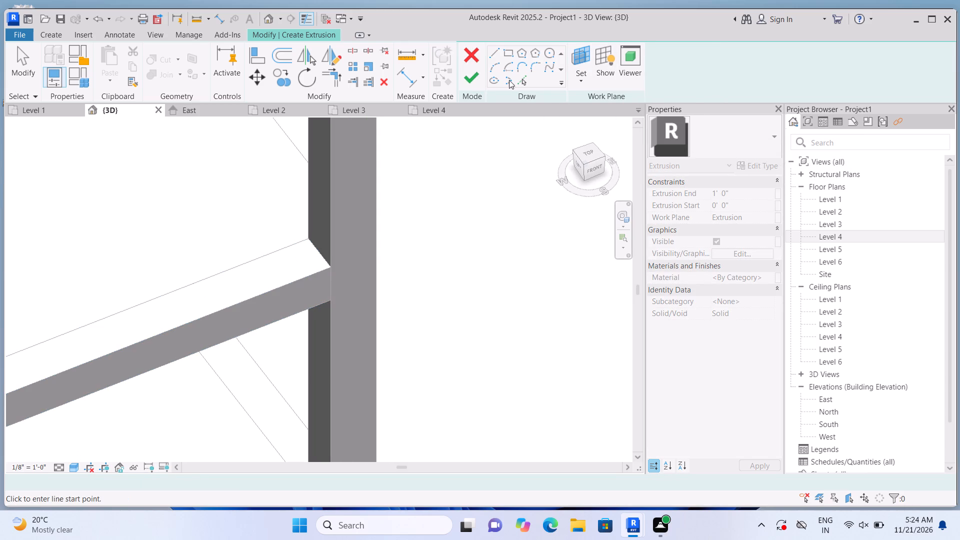
click(582, 51)
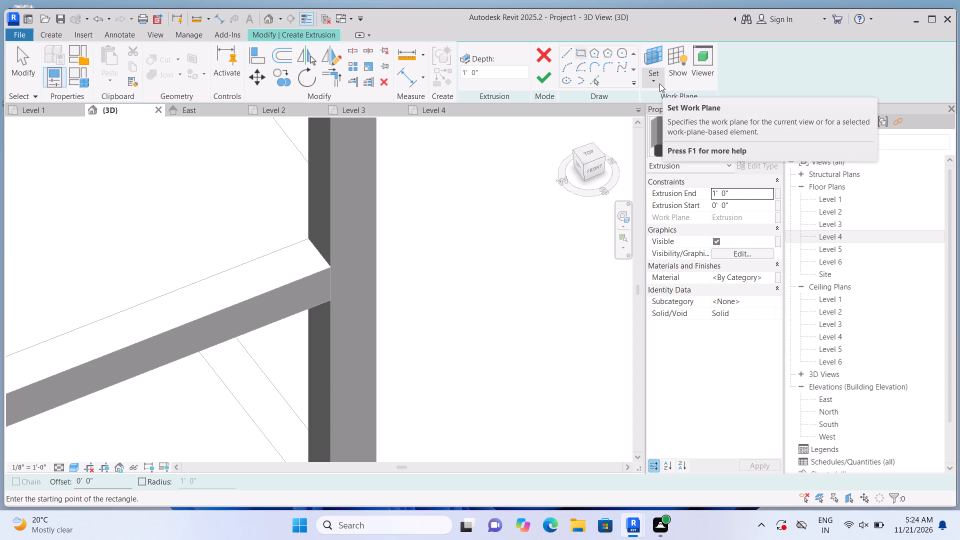
click(577, 56)
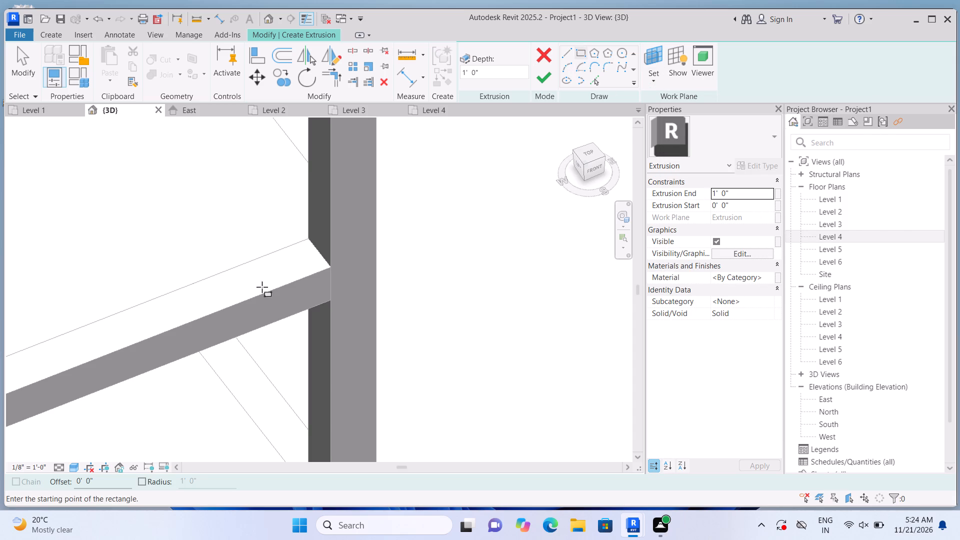
click(308, 239)
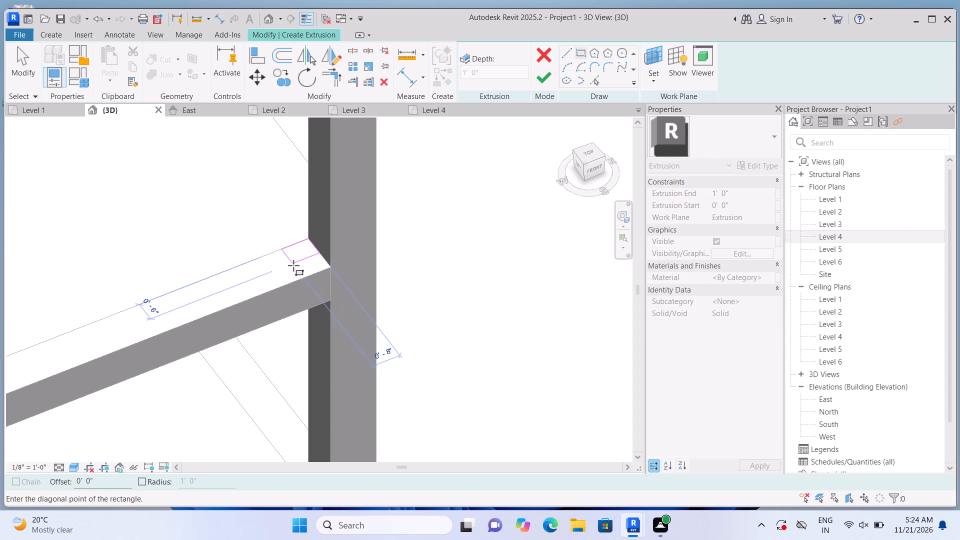
click(295, 280)
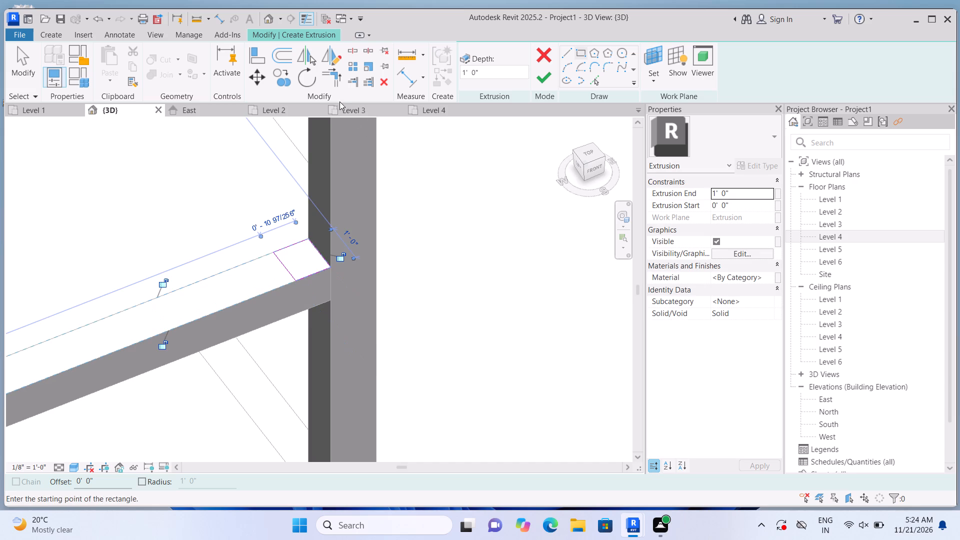
click(538, 77)
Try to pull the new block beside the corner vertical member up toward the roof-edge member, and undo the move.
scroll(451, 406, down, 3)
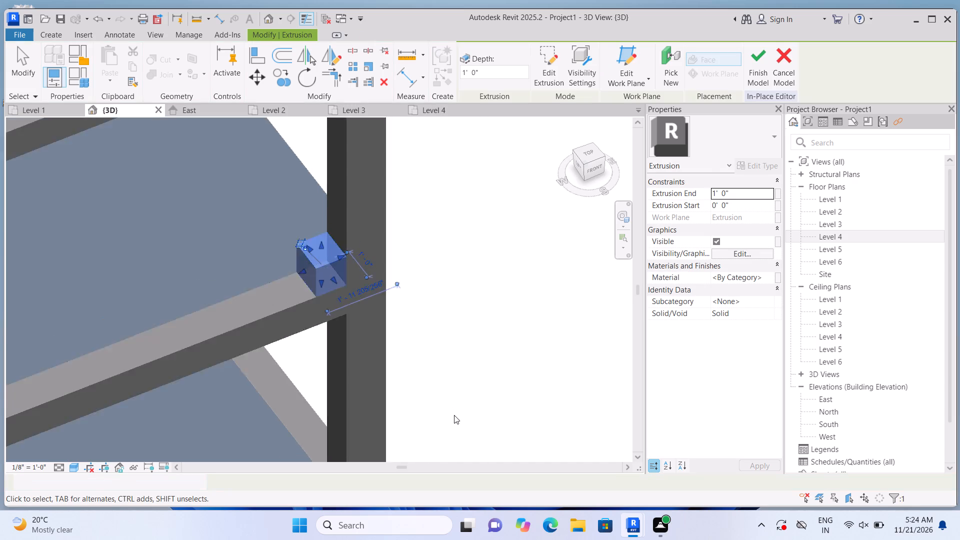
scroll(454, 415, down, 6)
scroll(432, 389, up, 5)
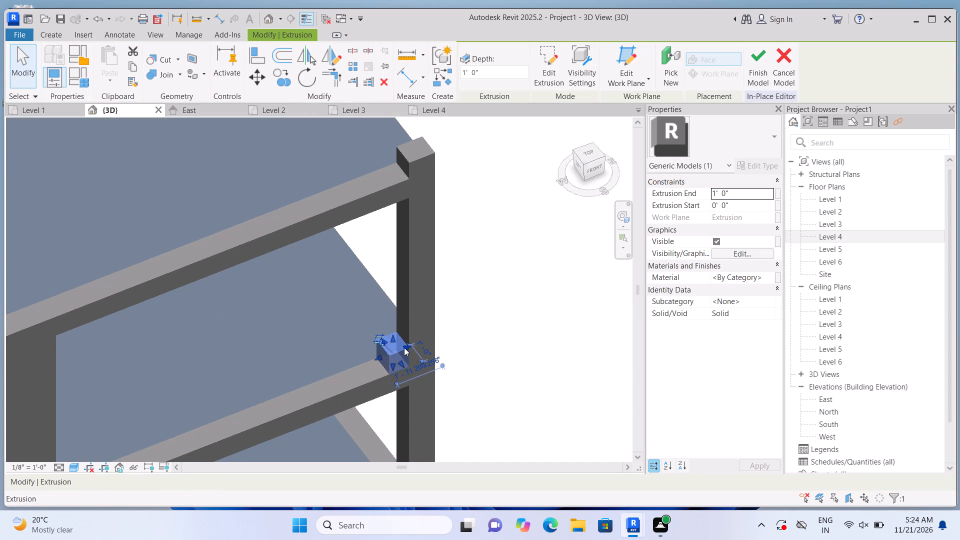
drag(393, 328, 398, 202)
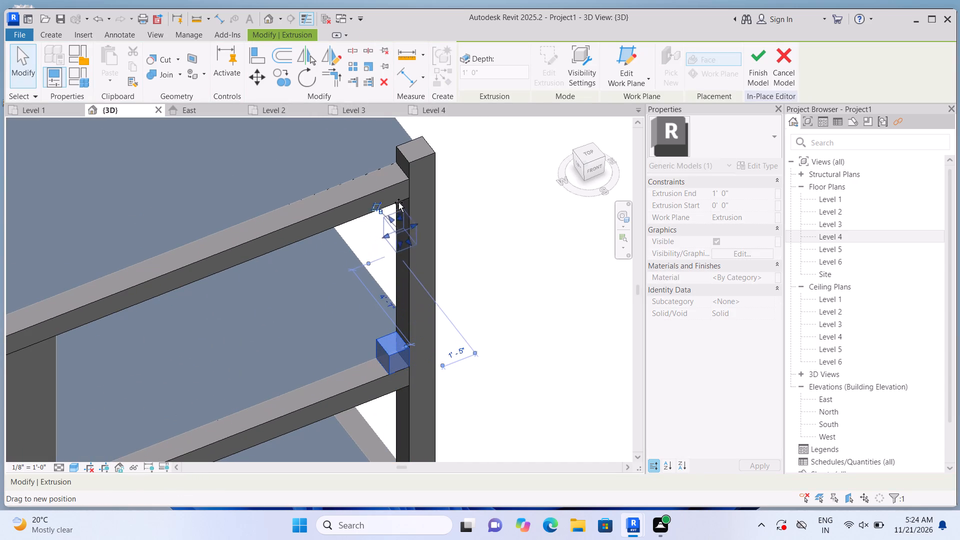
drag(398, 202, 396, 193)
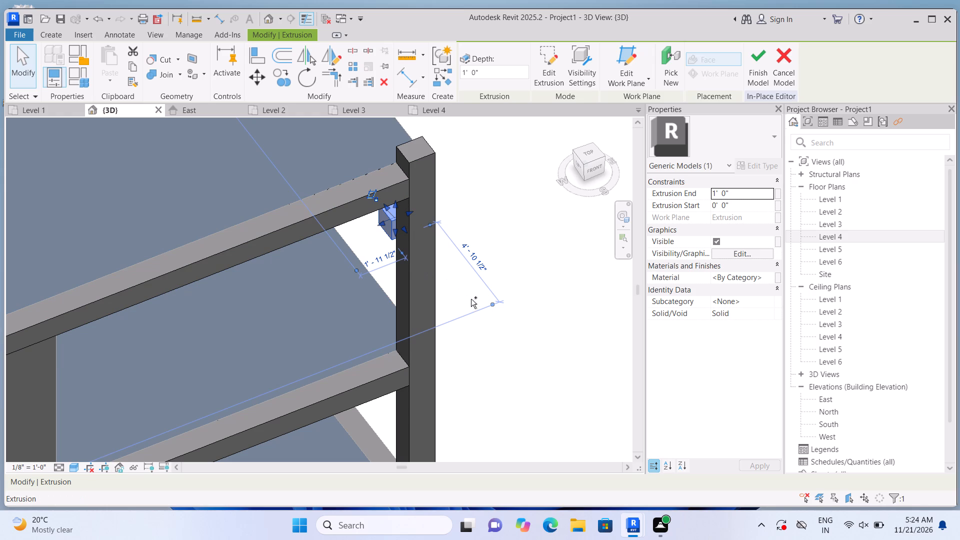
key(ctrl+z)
Stretch the block beside the corner vertical member up to the underside of the roof-edge member, for a 9' 0" extrusion depth.
click(383, 352)
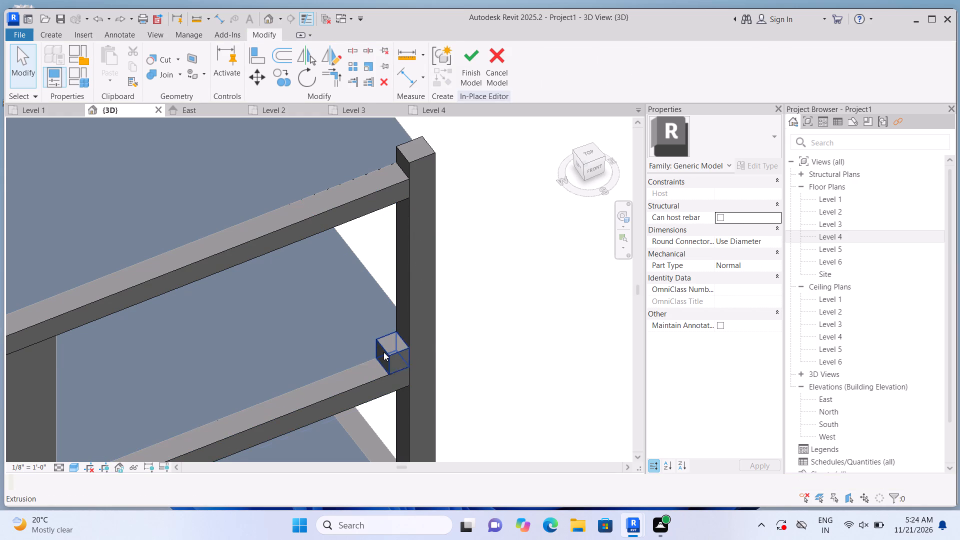
scroll(385, 344, up, 2)
drag(394, 335, 402, 265)
drag(393, 254, 385, 128)
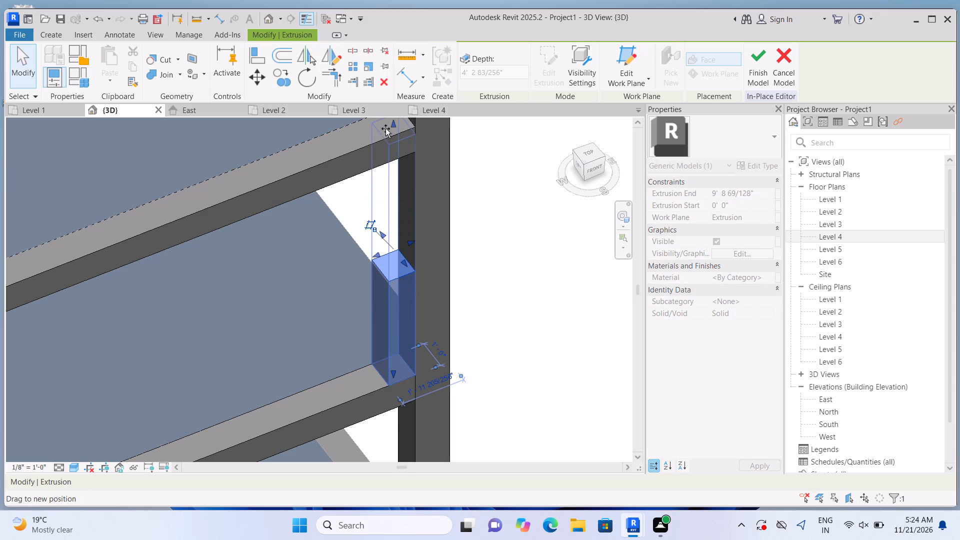
drag(385, 128, 391, 143)
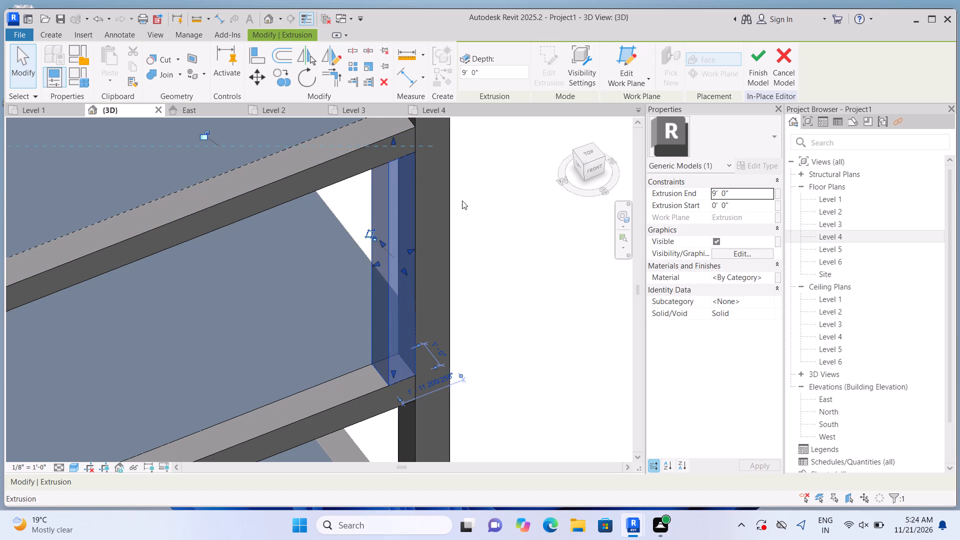
click(462, 201)
scroll(469, 217, down, 4)
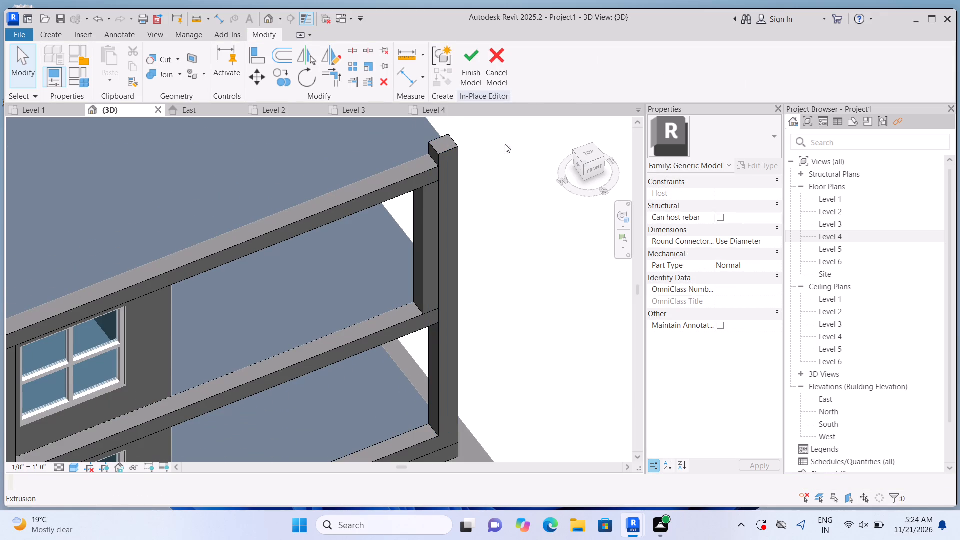
In the front view, extend the roof-edge member to the outer face of the post at the end away from the corner.
click(592, 170)
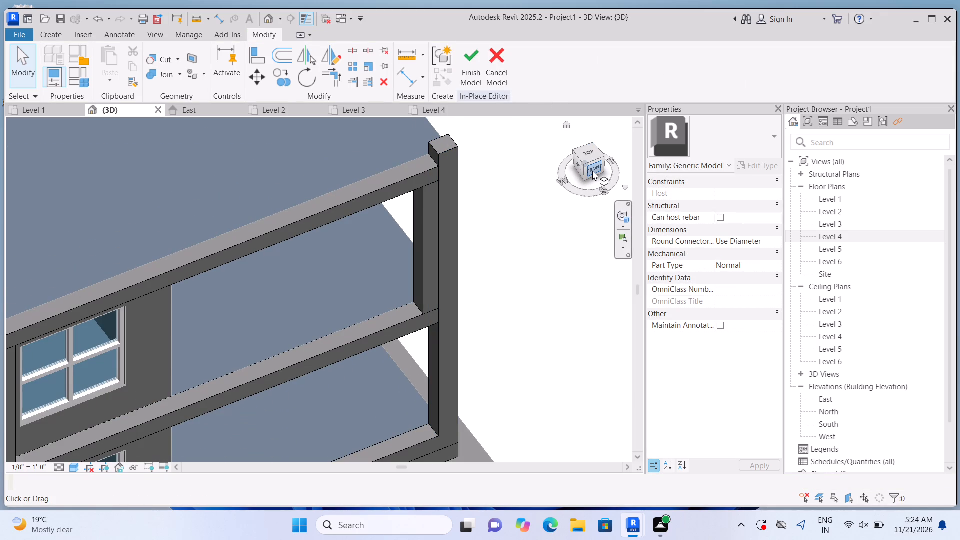
scroll(238, 280, up, 6)
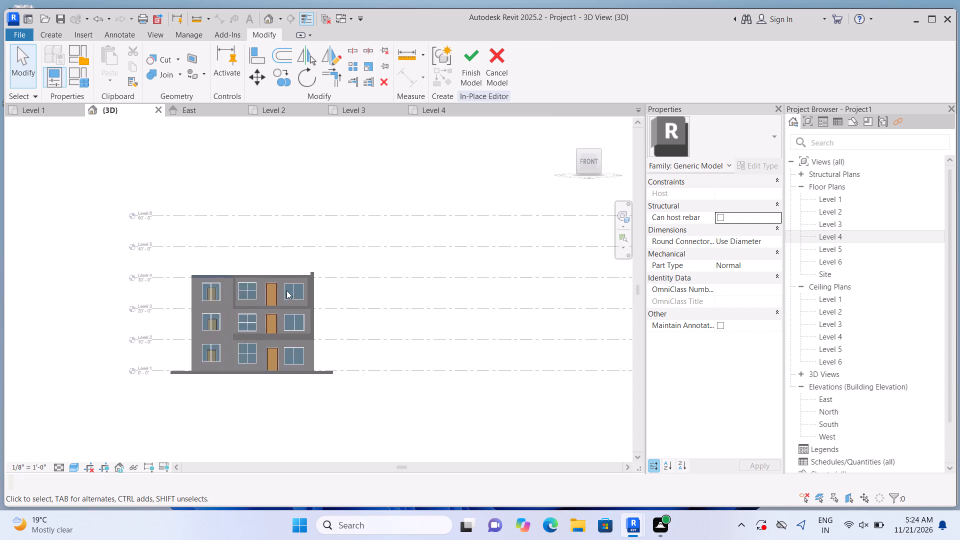
scroll(286, 290, up, 15)
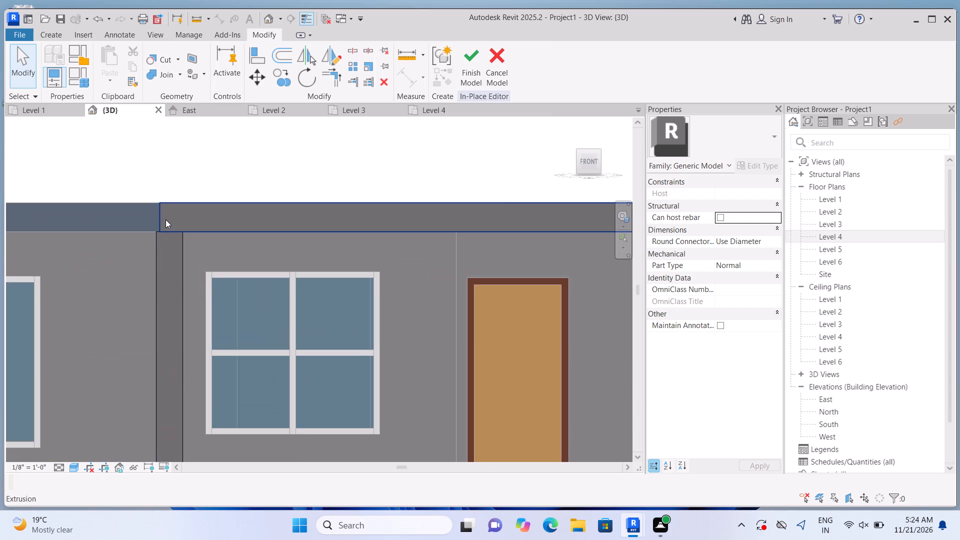
click(165, 219)
scroll(161, 222, up, 2)
click(154, 213)
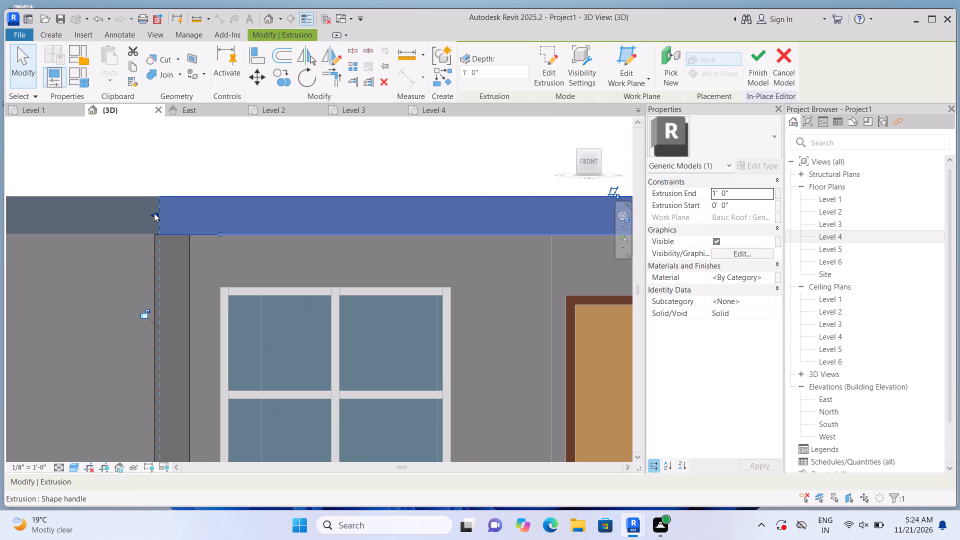
click(152, 212)
click(161, 186)
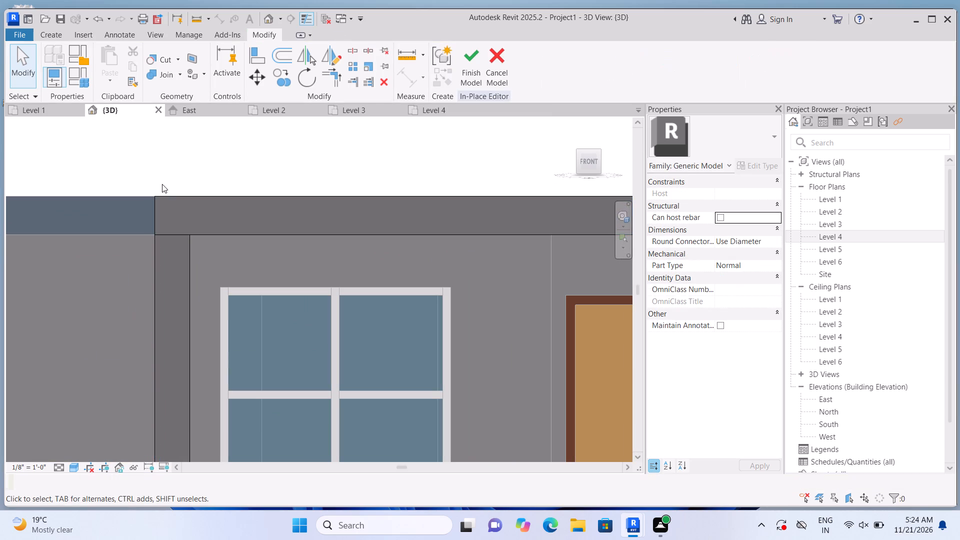
Examine the junctions between the corner vertical member, its adjacent post and the roof-edge member in the front view.
scroll(162, 184, down, 7)
scroll(229, 370, up, 1)
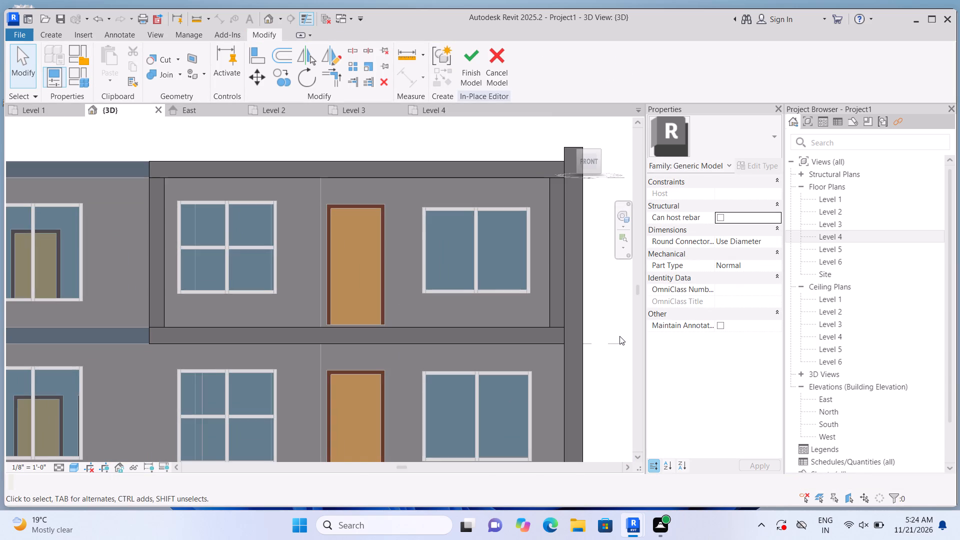
scroll(616, 326, up, 1)
click(551, 275)
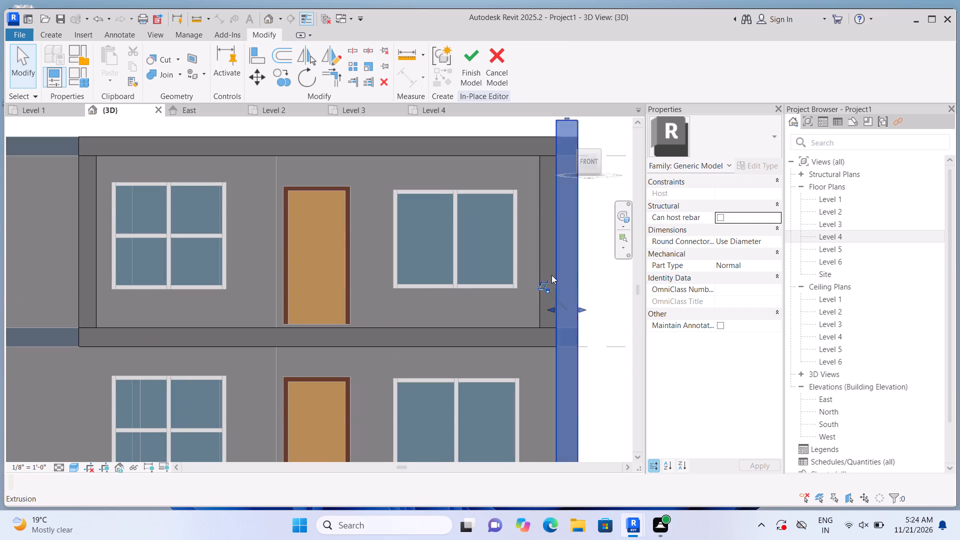
scroll(551, 275, up, 3)
scroll(547, 273, down, 4)
scroll(525, 172, up, 2)
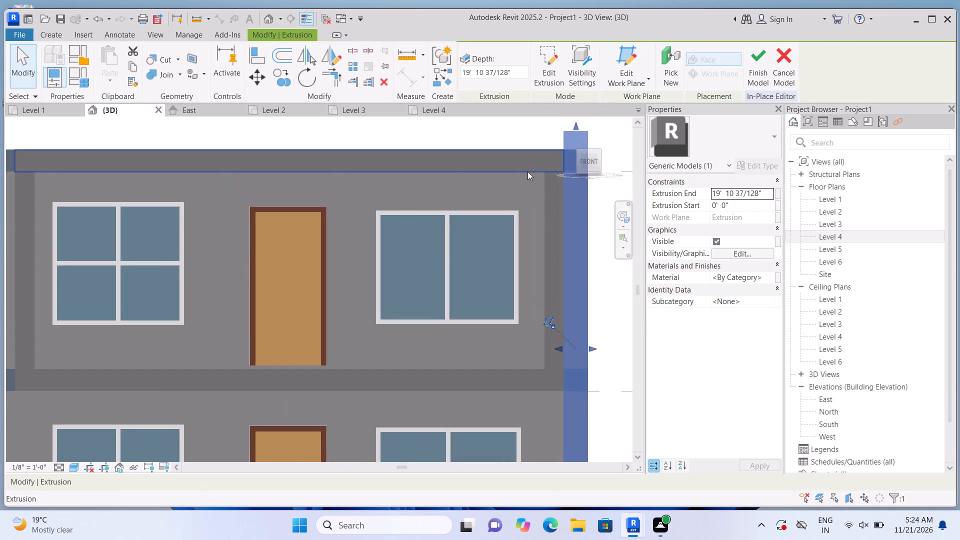
scroll(540, 166, up, 8)
middle_drag(498, 261, 463, 303)
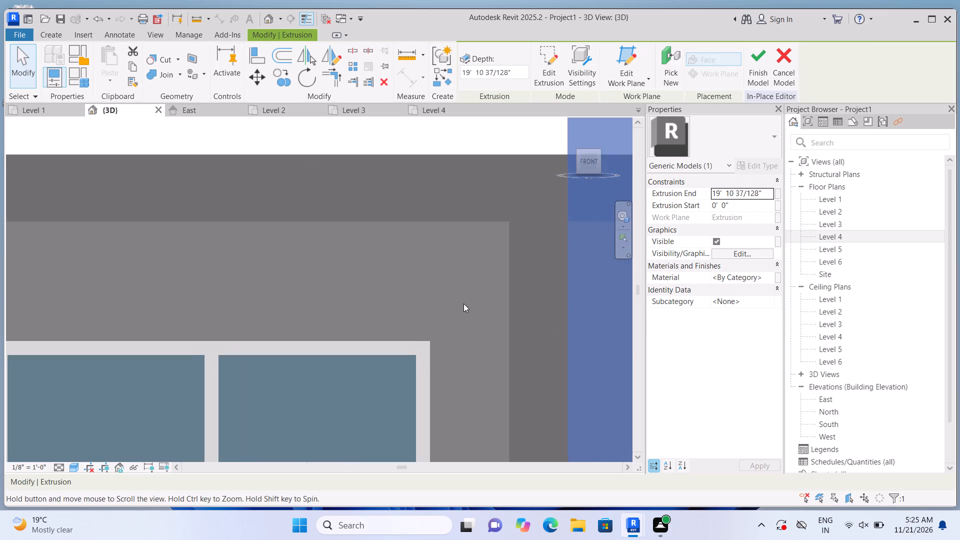
scroll(463, 303, up, 1)
scroll(500, 281, down, 15)
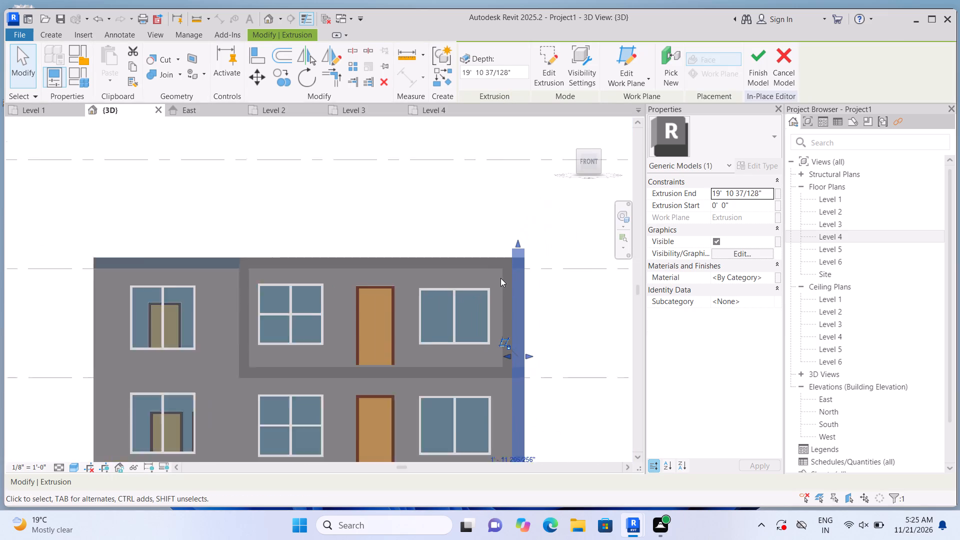
scroll(500, 278, down, 1)
scroll(493, 353, up, 4)
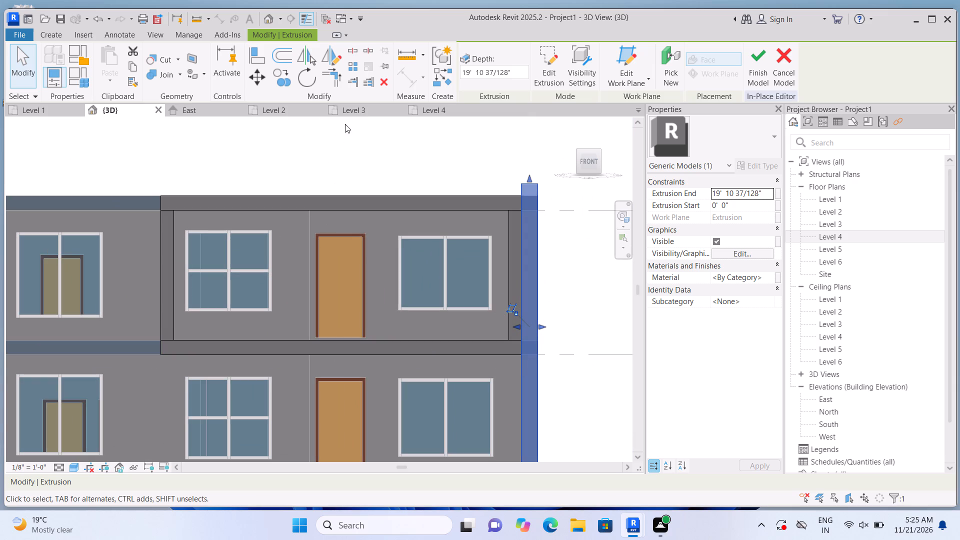
Join the top-storey post farthest from the corner with the roof-edge member and the Level 3 member.
click(178, 73)
click(180, 88)
scroll(156, 288, up, 1)
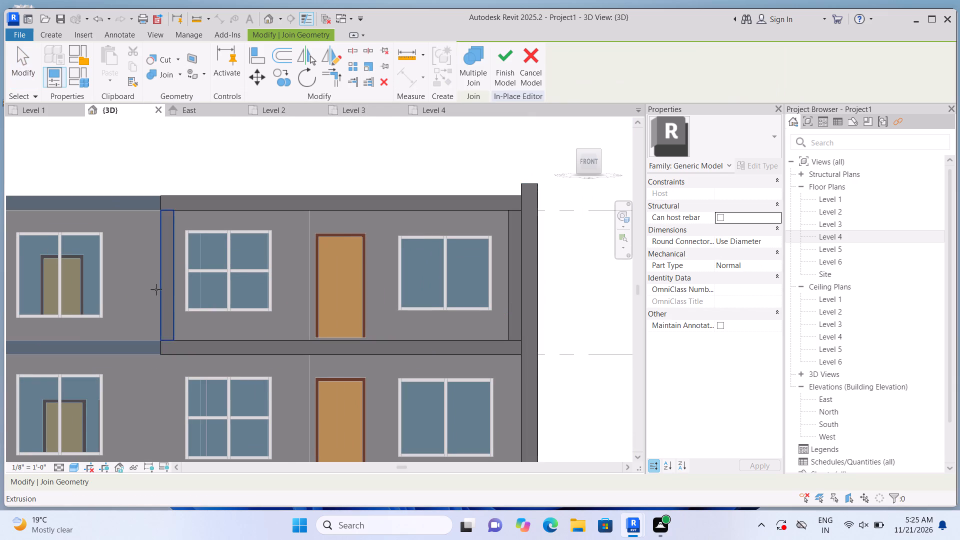
click(163, 291)
click(211, 194)
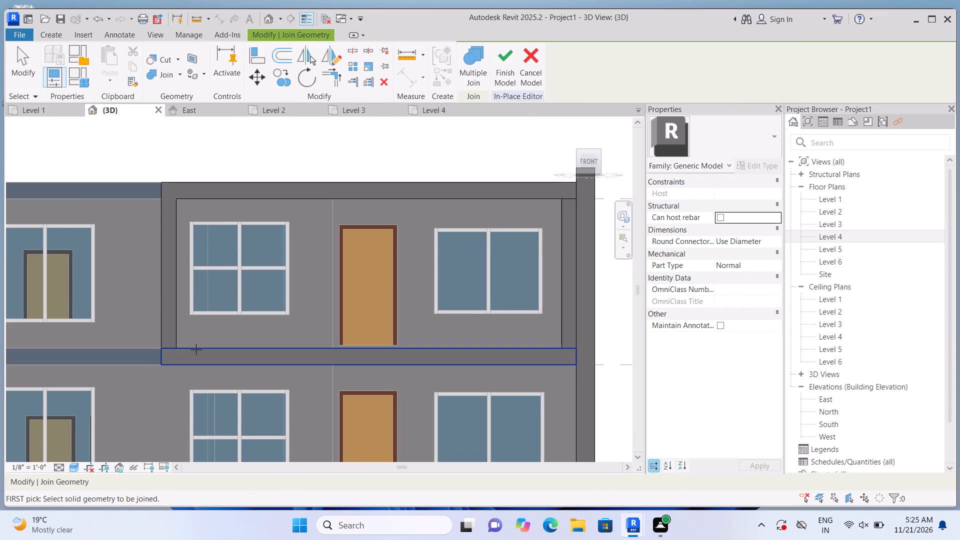
click(196, 349)
click(173, 318)
scroll(194, 332, down, 2)
scroll(536, 371, up, 1)
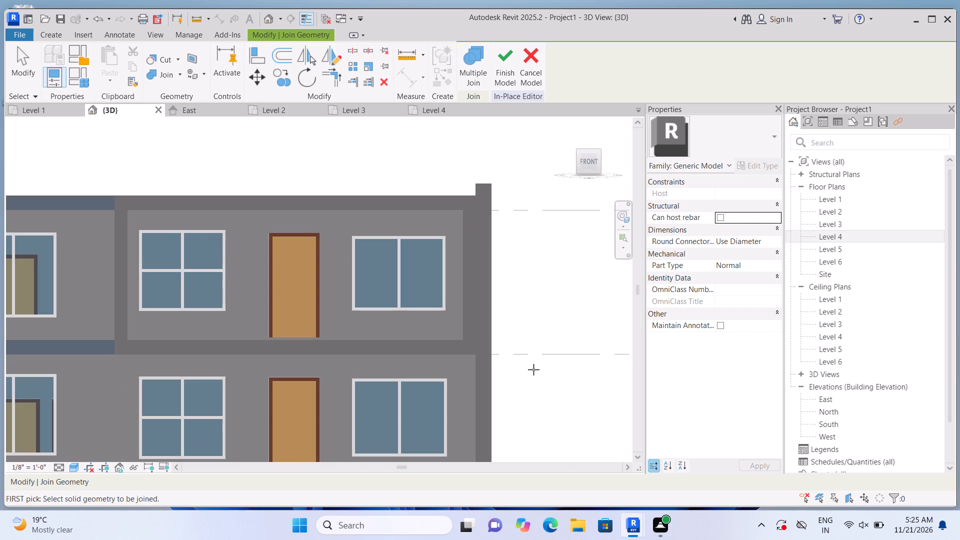
Join the Level 3 member with the top-storey post beside the corner vertical member.
scroll(475, 350, up, 1)
click(447, 346)
click(470, 309)
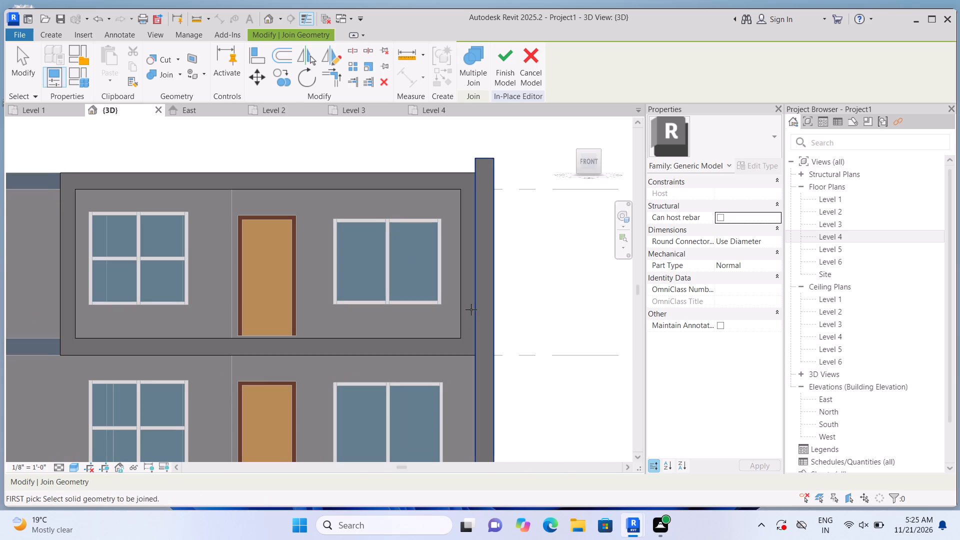
scroll(519, 323, down, 4)
key(Escape)
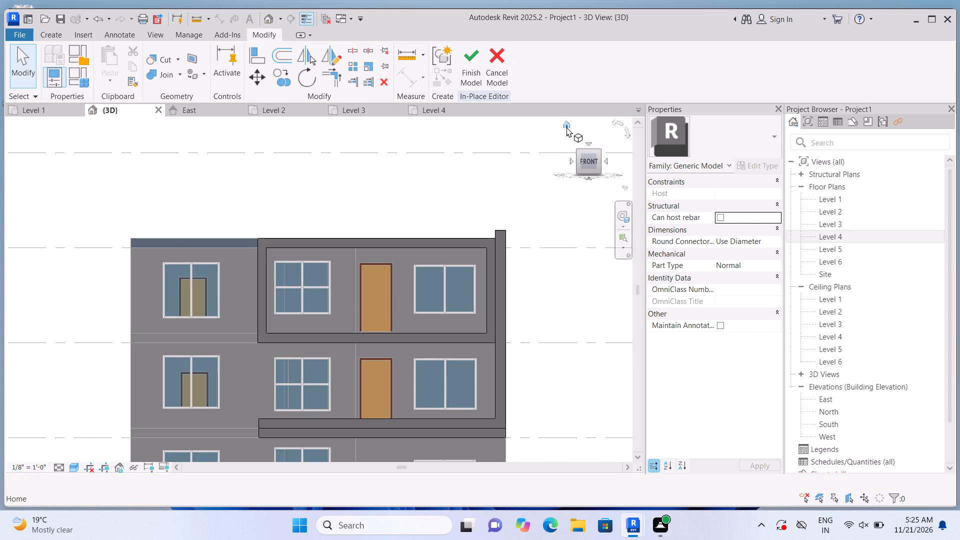
Extrude a full-width rectangle on the Level 3 member's top face, from the far post to just past the wall corner, with 1' 0" depth.
click(566, 127)
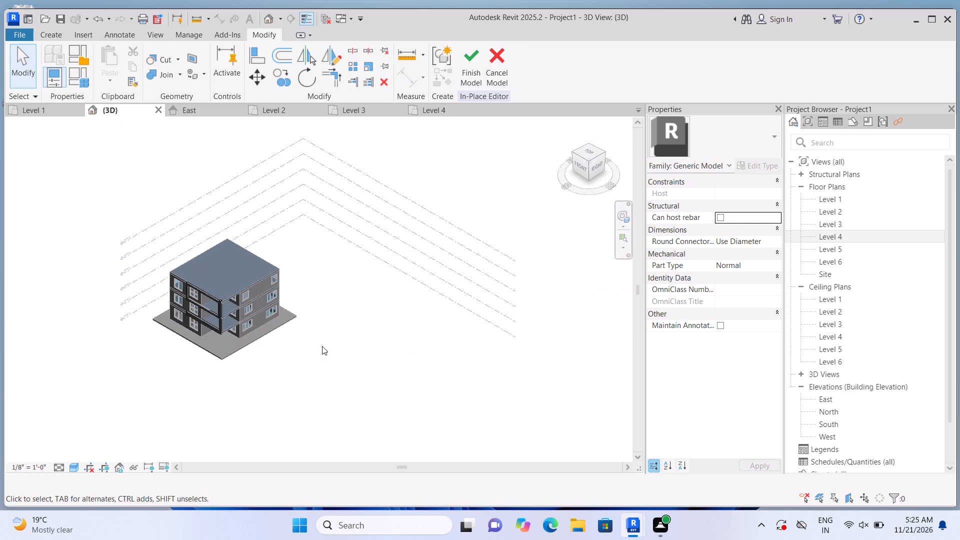
scroll(213, 313, up, 16)
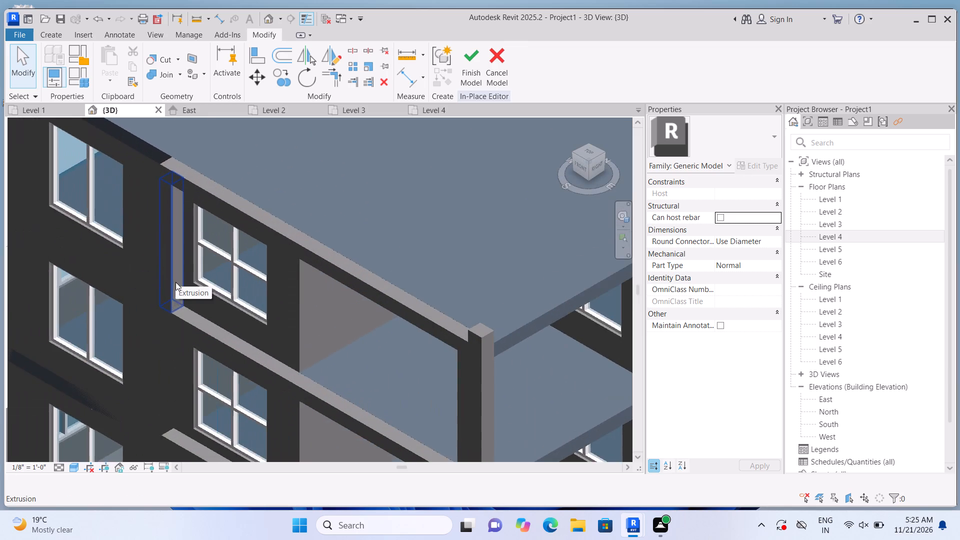
scroll(174, 305, up, 4)
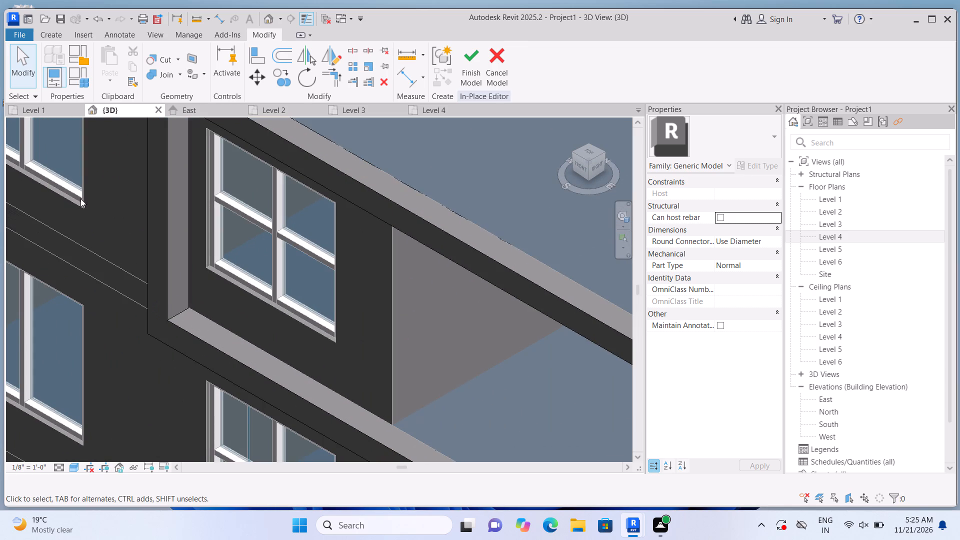
click(56, 29)
click(50, 32)
click(115, 75)
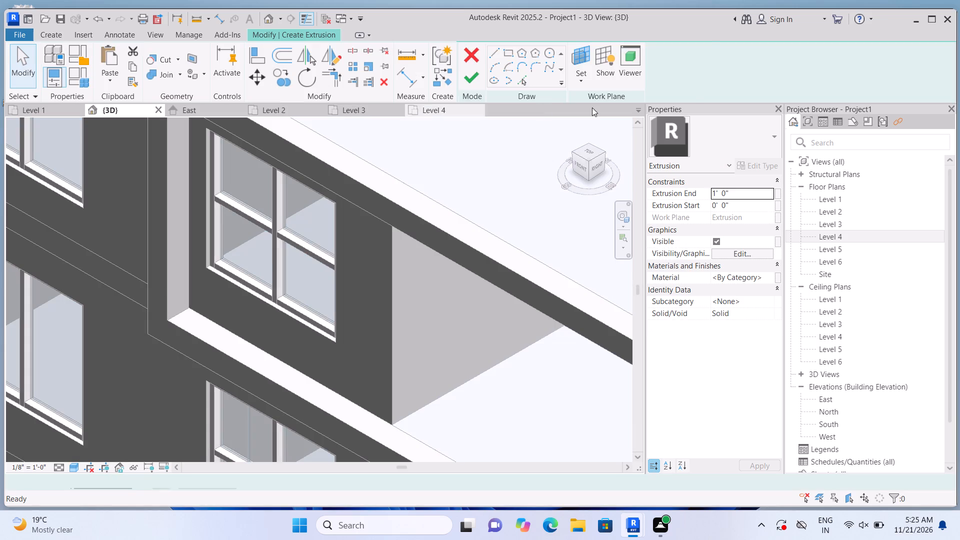
click(657, 82)
click(684, 119)
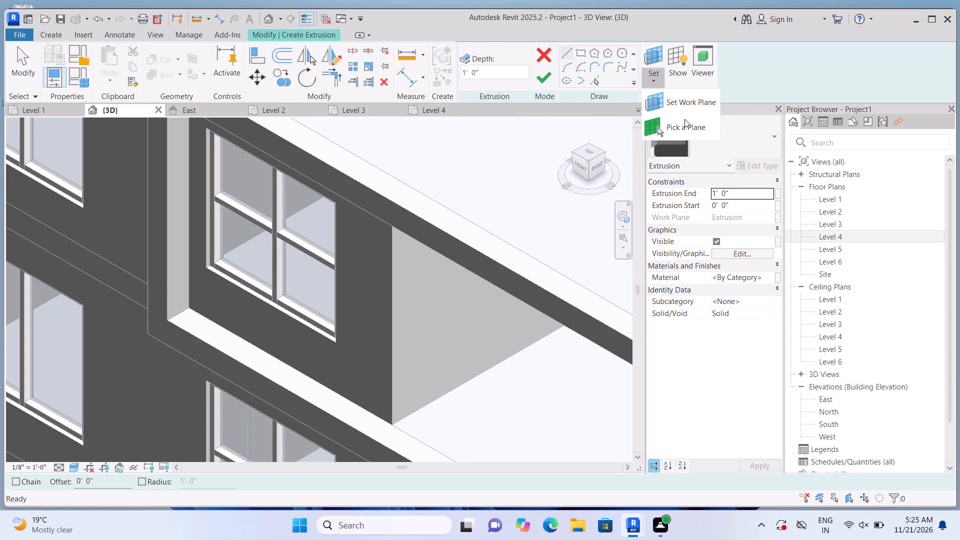
scroll(272, 289, up, 1)
scroll(226, 322, up, 2)
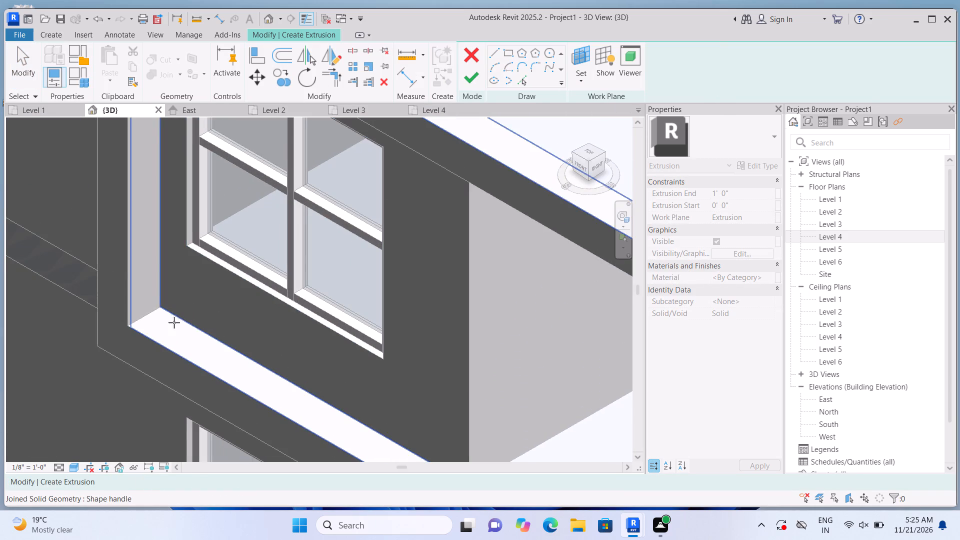
scroll(165, 323, up, 7)
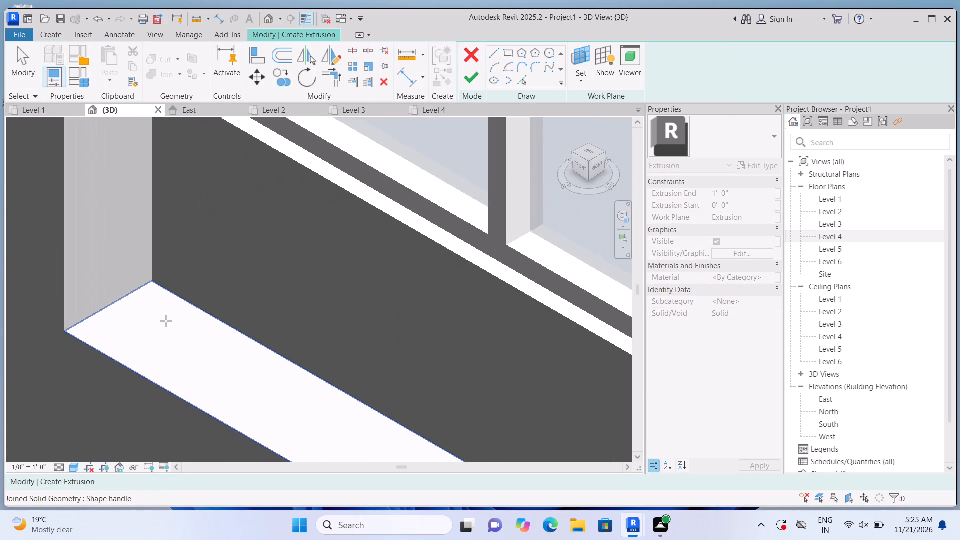
click(160, 316)
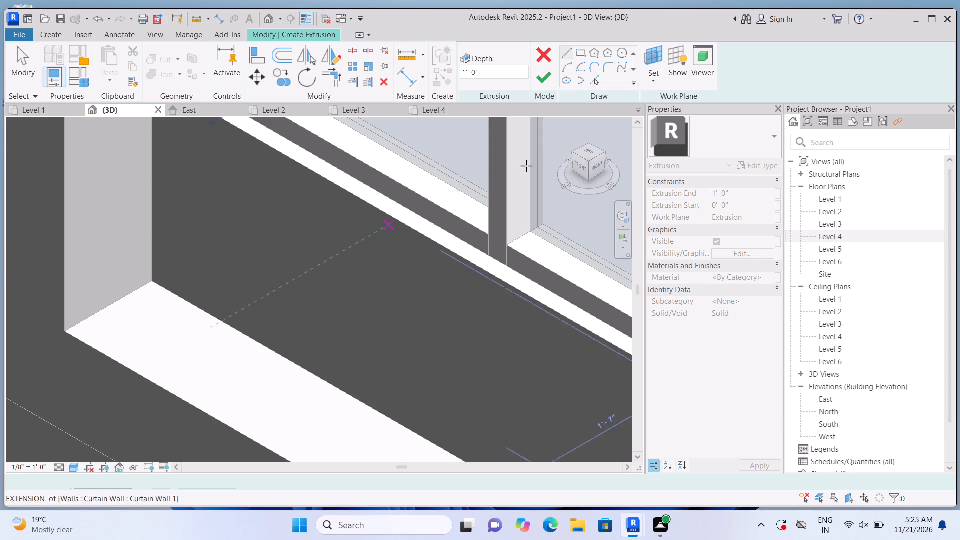
click(579, 55)
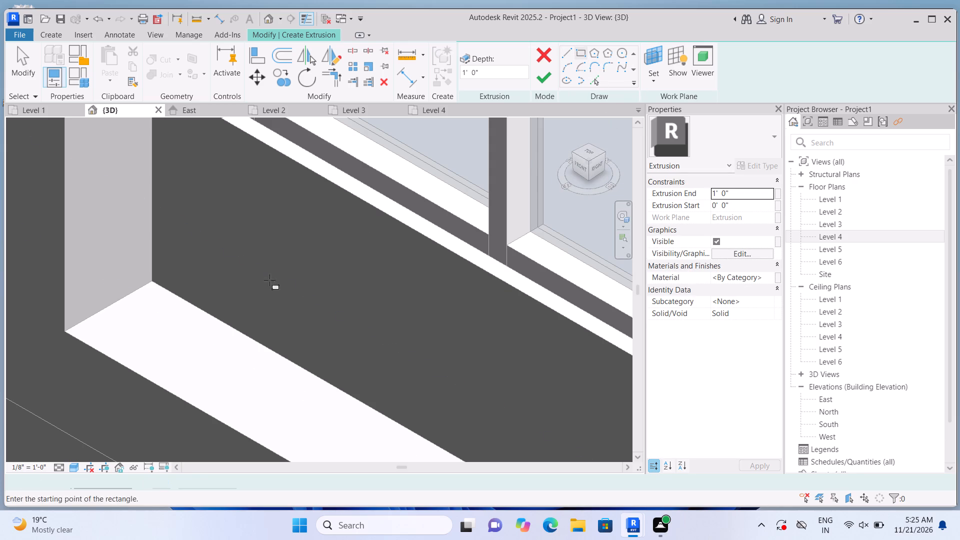
click(66, 330)
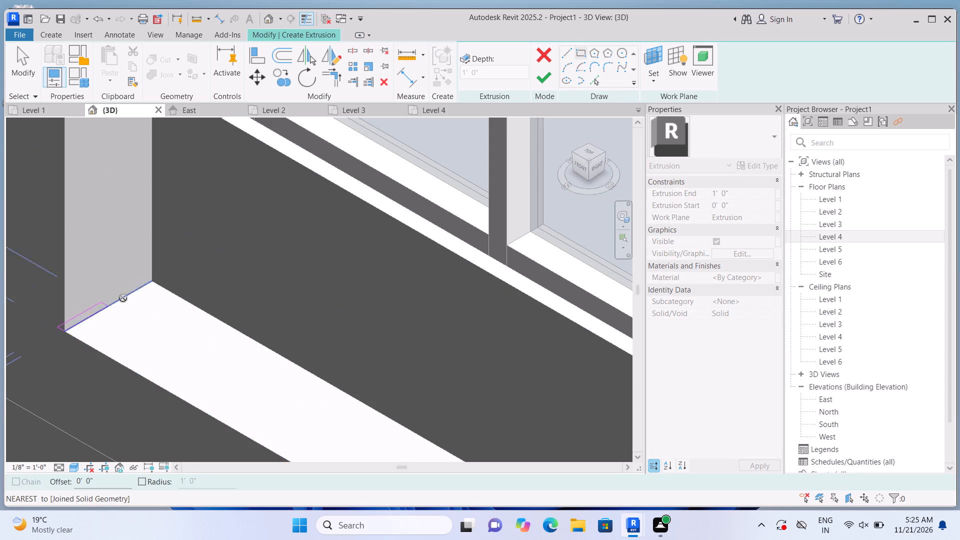
scroll(216, 320, down, 11)
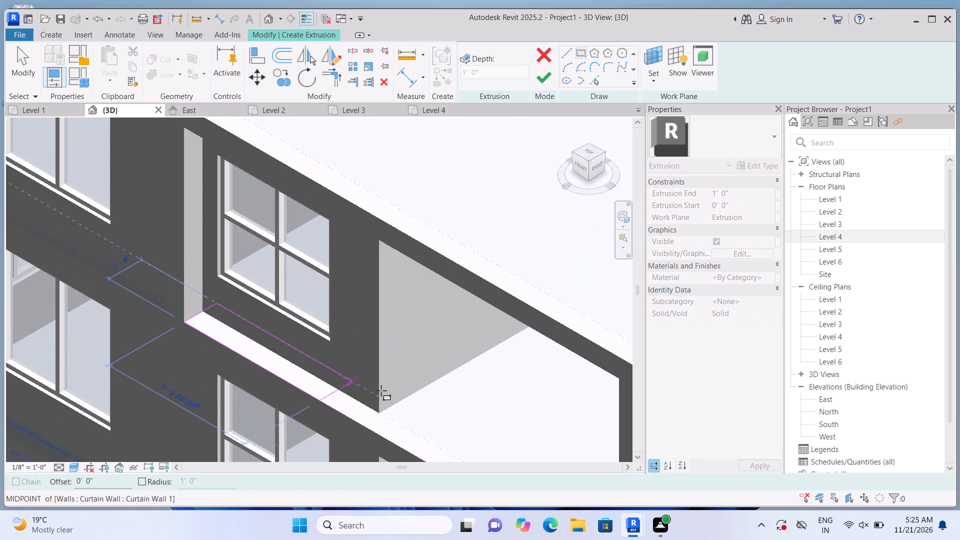
scroll(395, 384, down, 6)
scroll(390, 397, up, 4)
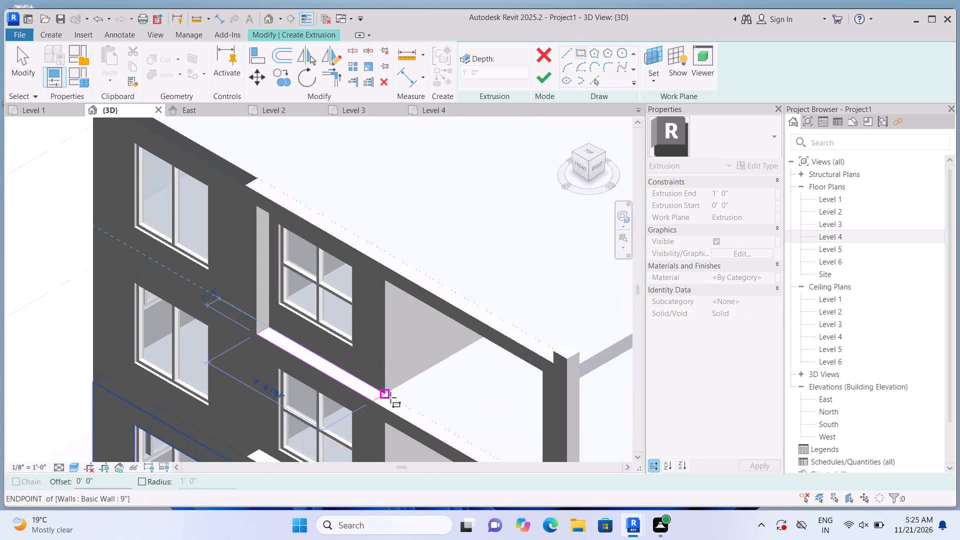
scroll(390, 397, up, 7)
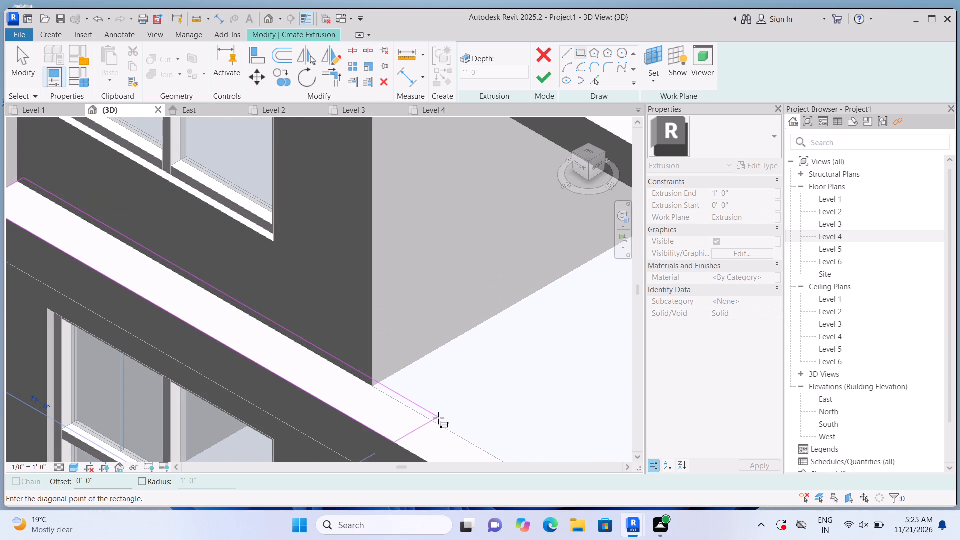
click(447, 429)
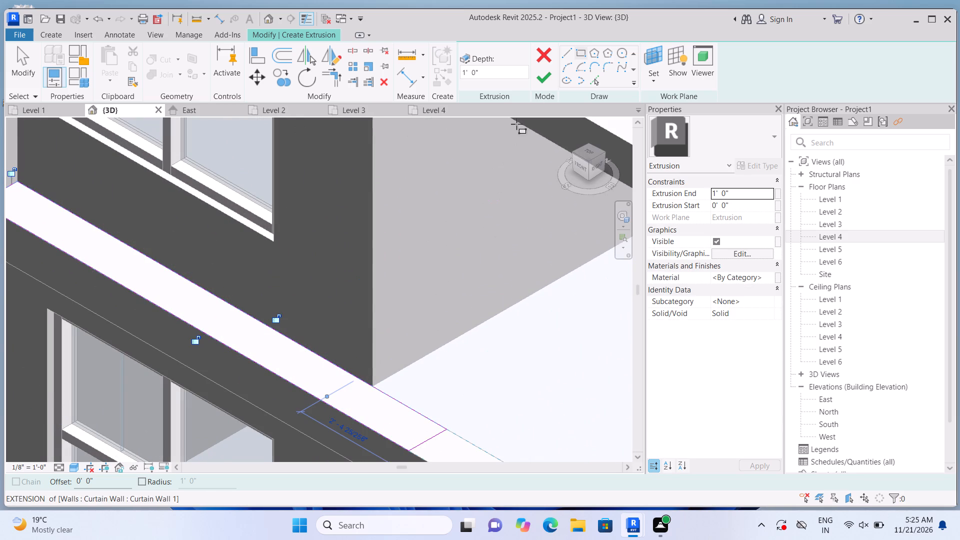
click(544, 78)
scroll(438, 245, down, 10)
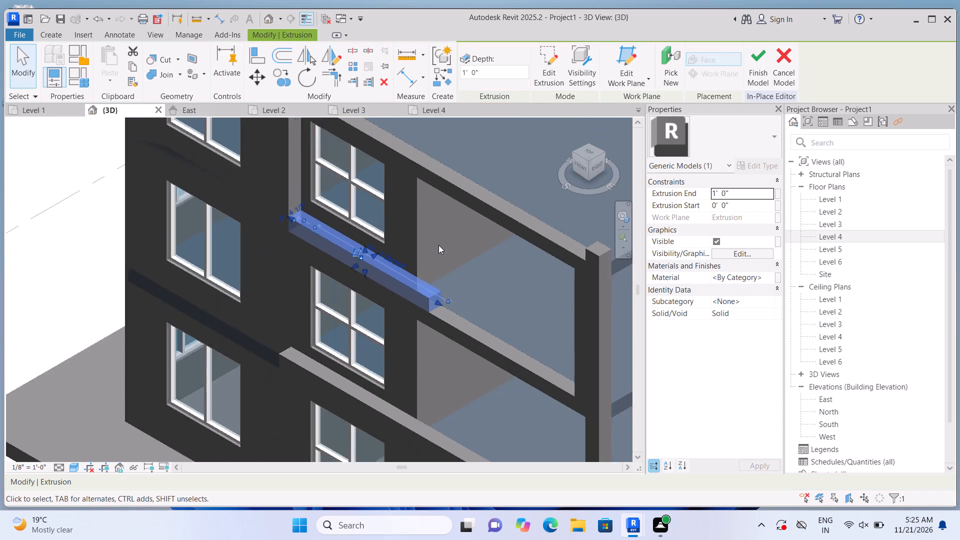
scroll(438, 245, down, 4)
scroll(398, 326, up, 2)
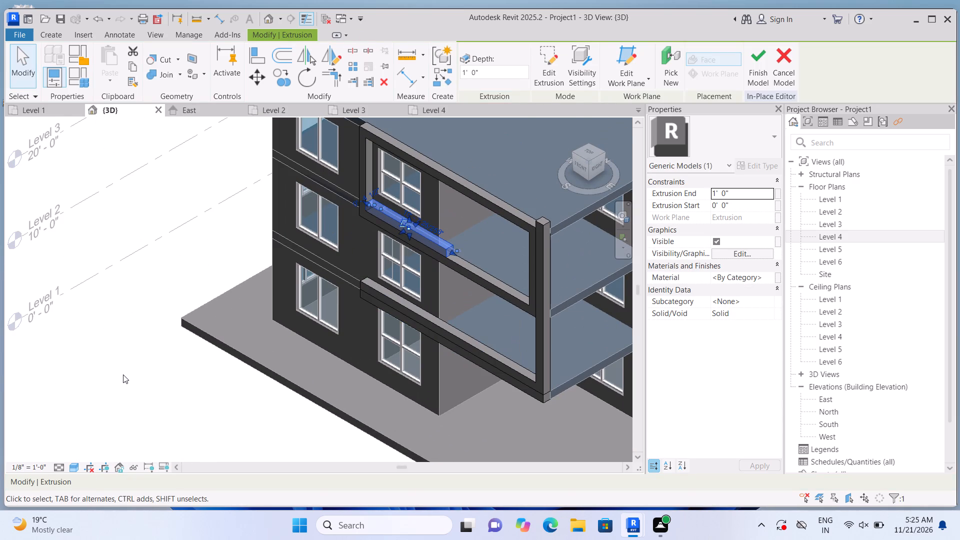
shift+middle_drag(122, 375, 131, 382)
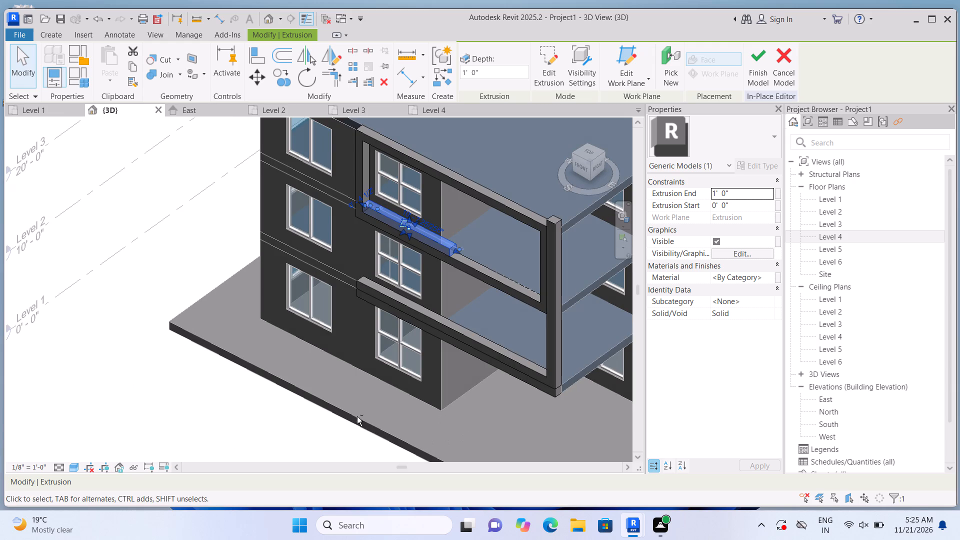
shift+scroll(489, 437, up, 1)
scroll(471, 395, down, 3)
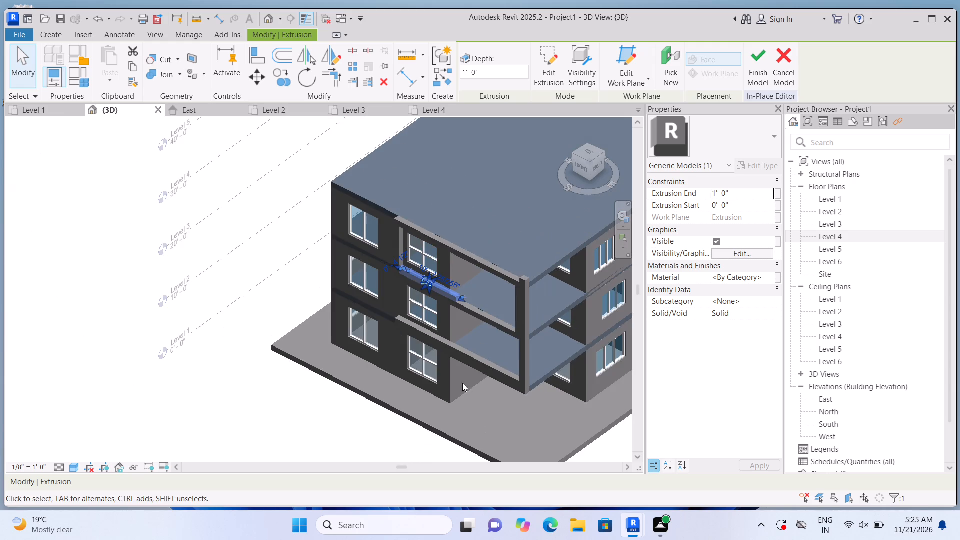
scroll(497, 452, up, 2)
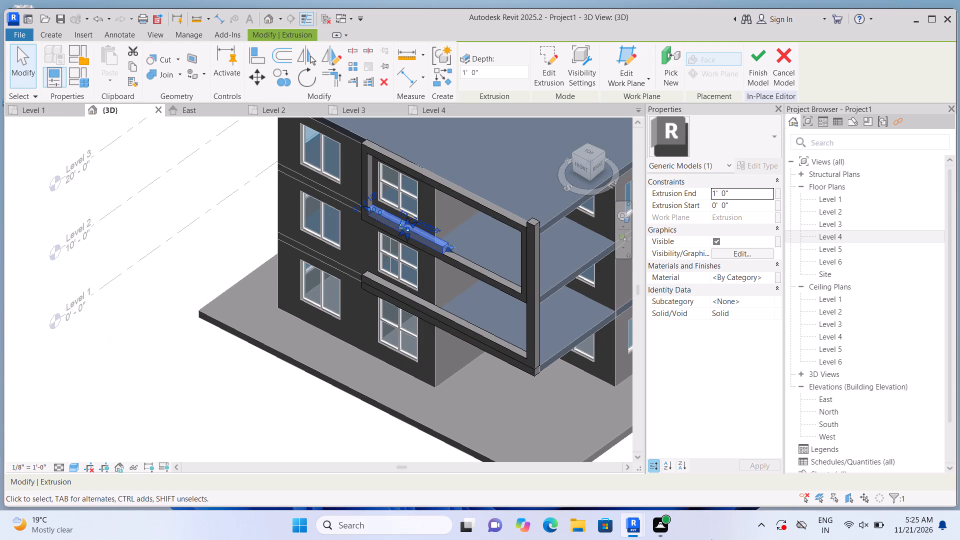
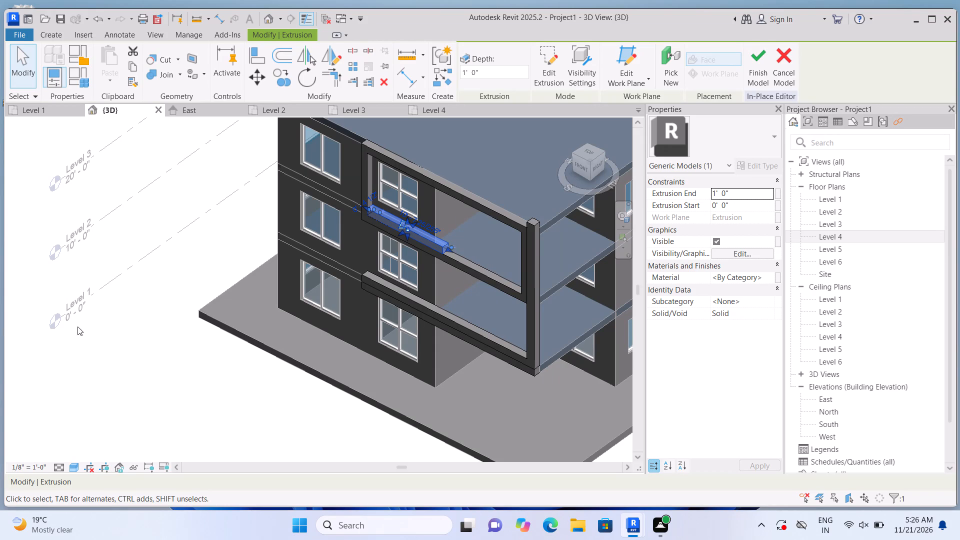
Stretch the new extrusion along the Level 3 member until it meets the post beside the corner vertical member.
shift+middle_drag(109, 297, 250, 330)
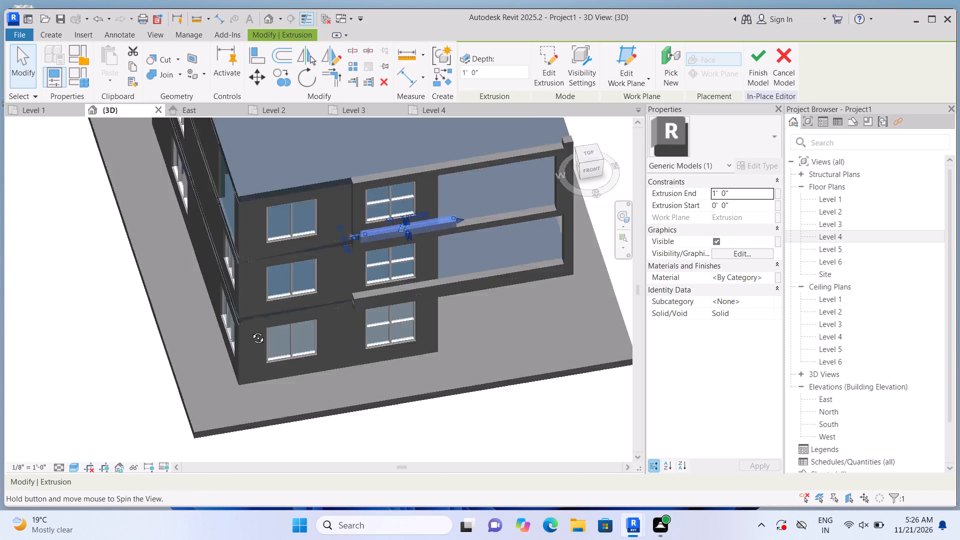
shift+middle_drag(250, 330, 261, 329)
scroll(548, 156, up, 4)
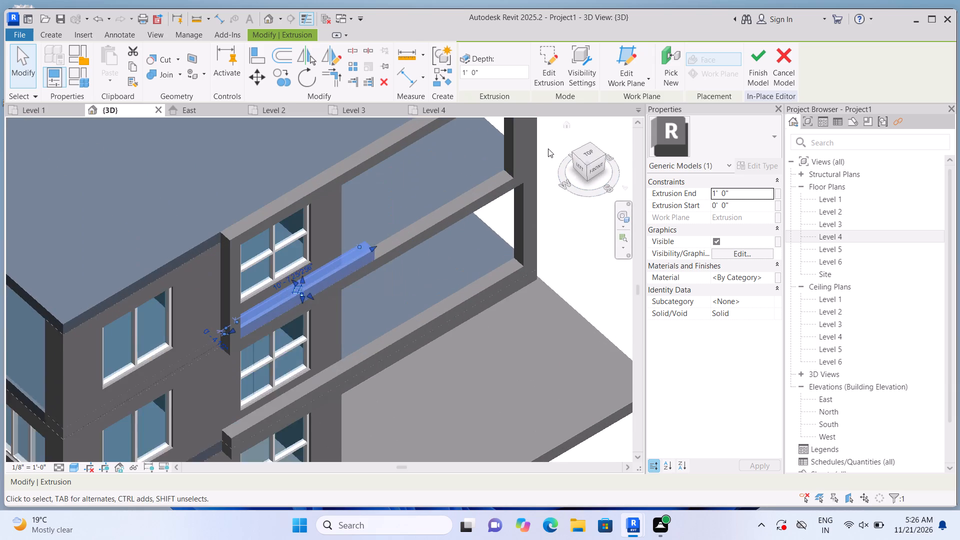
scroll(548, 148, up, 3)
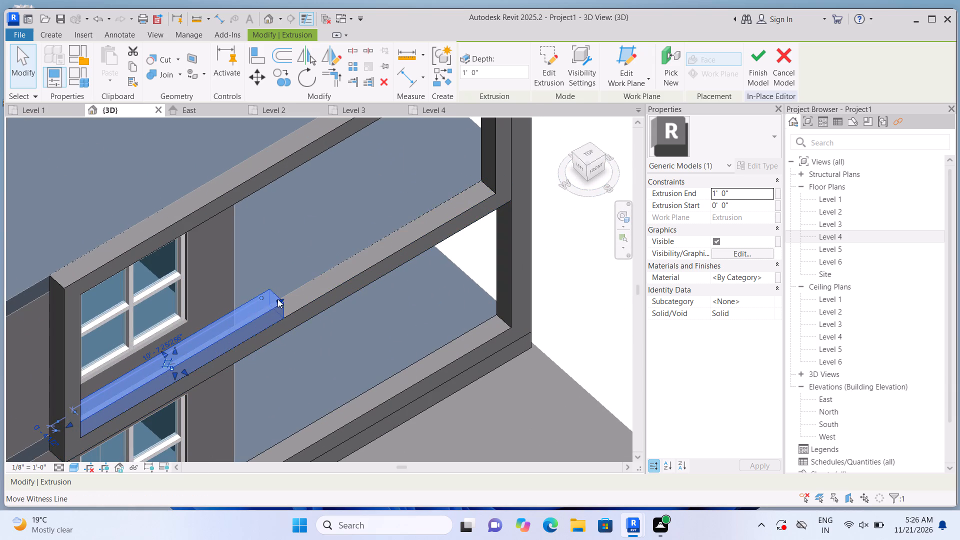
drag(281, 298, 493, 182)
click(554, 249)
scroll(555, 249, down, 2)
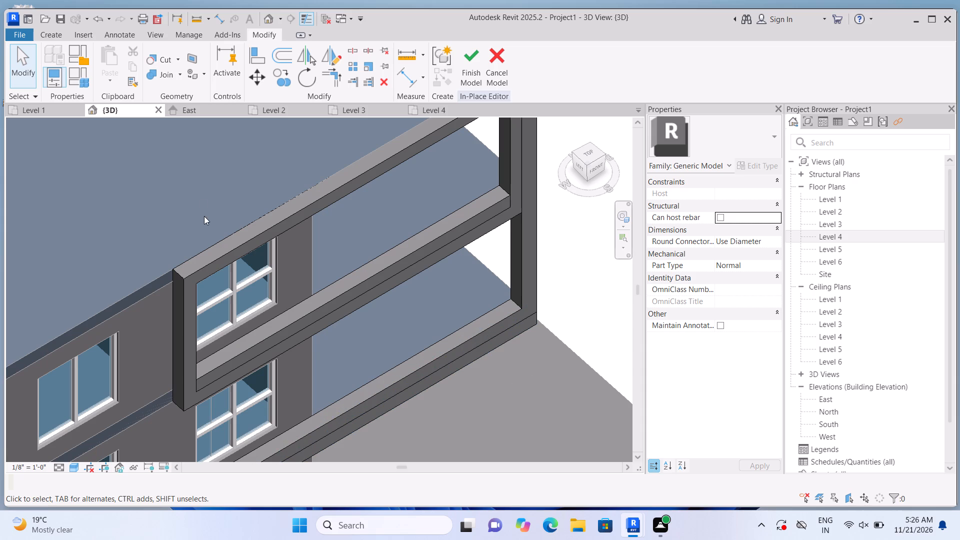
Extrude a full-width rectangle about 4' 2" long on the lengthened member's top face, starting at the corner-side post, with 1' 0" depth.
click(60, 40)
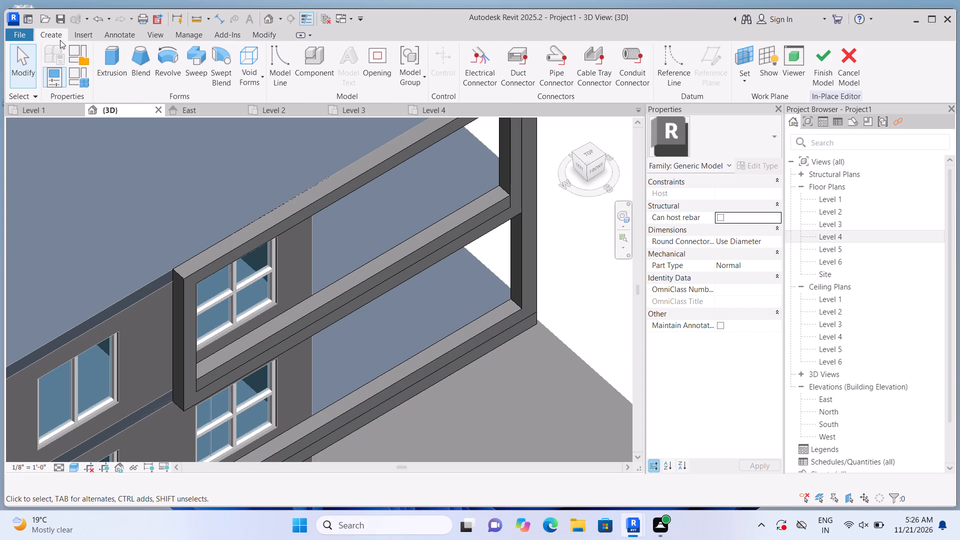
click(105, 57)
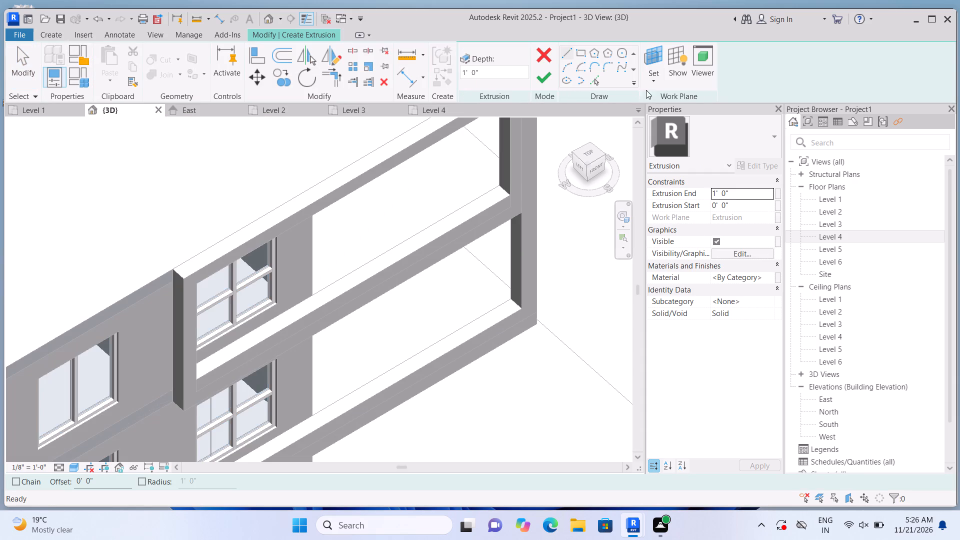
click(661, 86)
click(674, 135)
scroll(531, 231, up, 3)
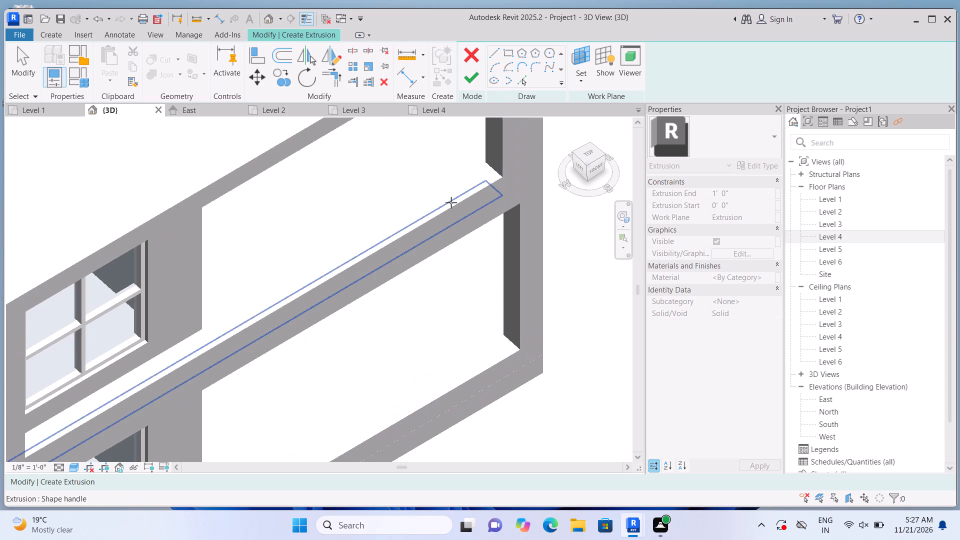
click(447, 199)
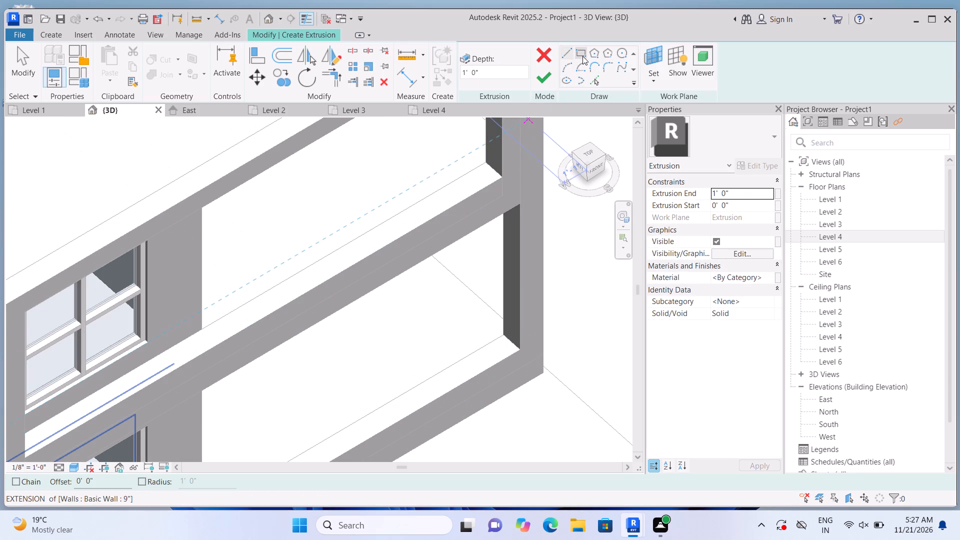
click(582, 56)
click(486, 163)
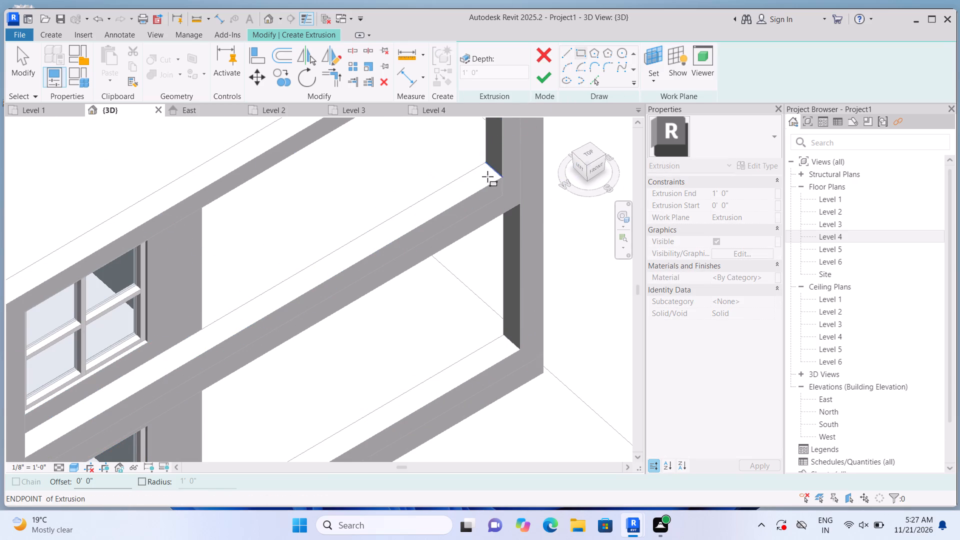
click(416, 226)
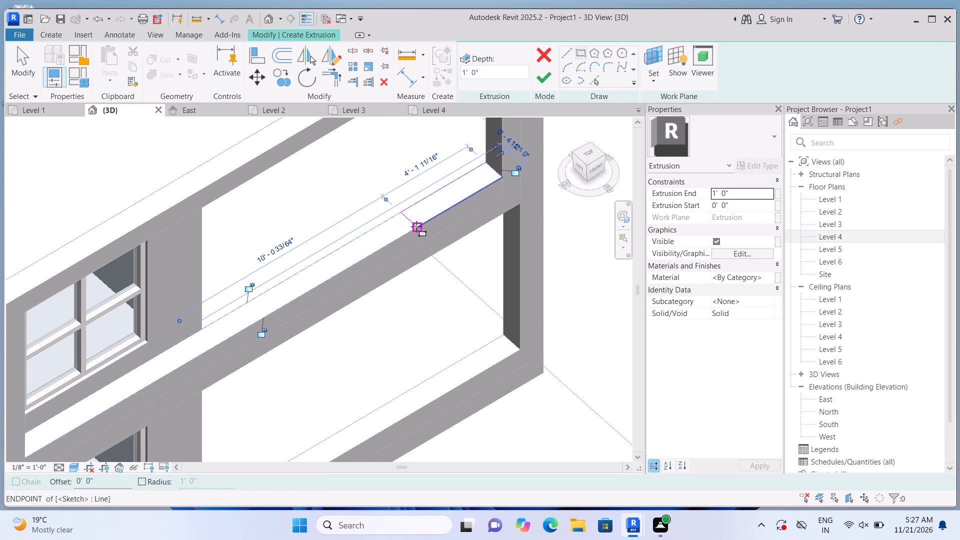
click(543, 82)
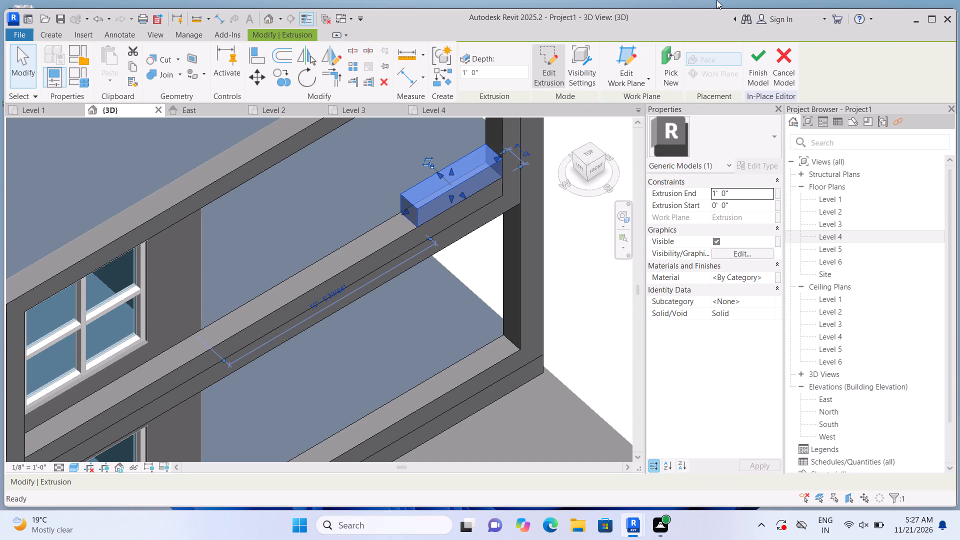
Stretch the short block beside the corner-side post upward to a depth of about 7' 3".
scroll(733, 85, down, 2)
scroll(664, 206, down, 5)
scroll(523, 195, up, 2)
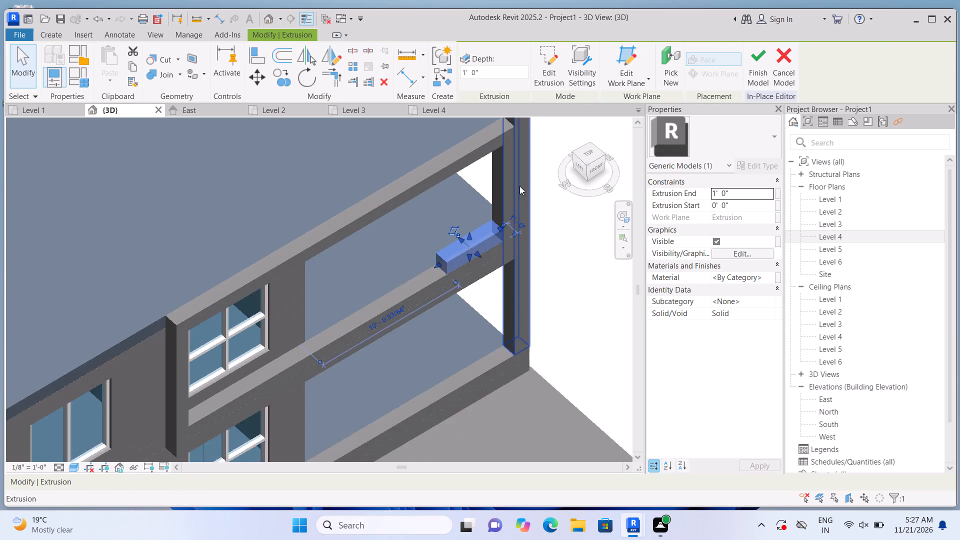
scroll(519, 186, up, 3)
drag(436, 287, 427, 229)
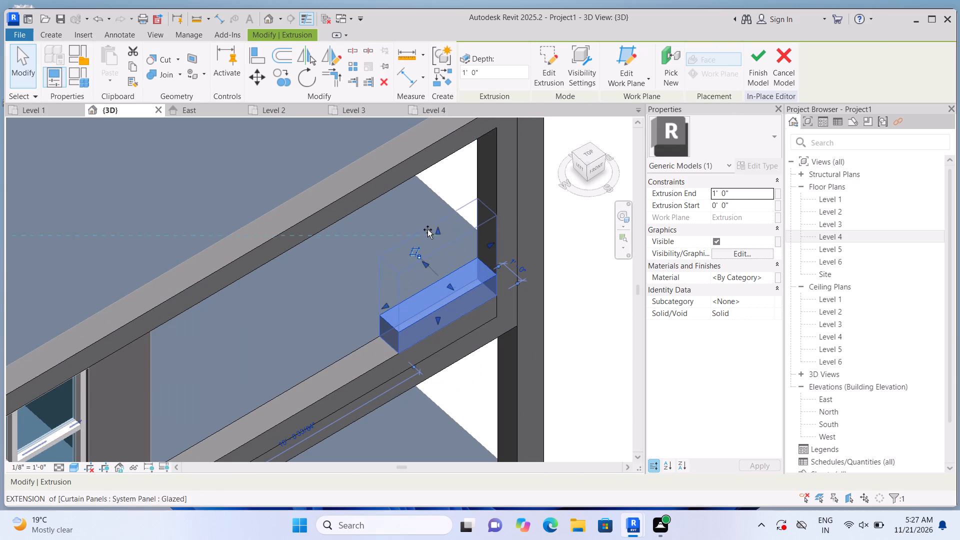
drag(427, 229, 415, 163)
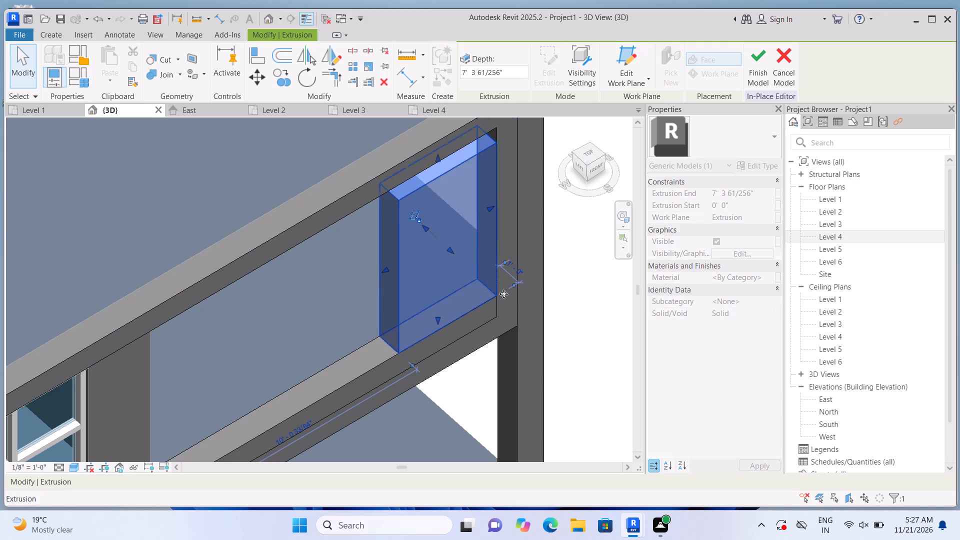
click(572, 322)
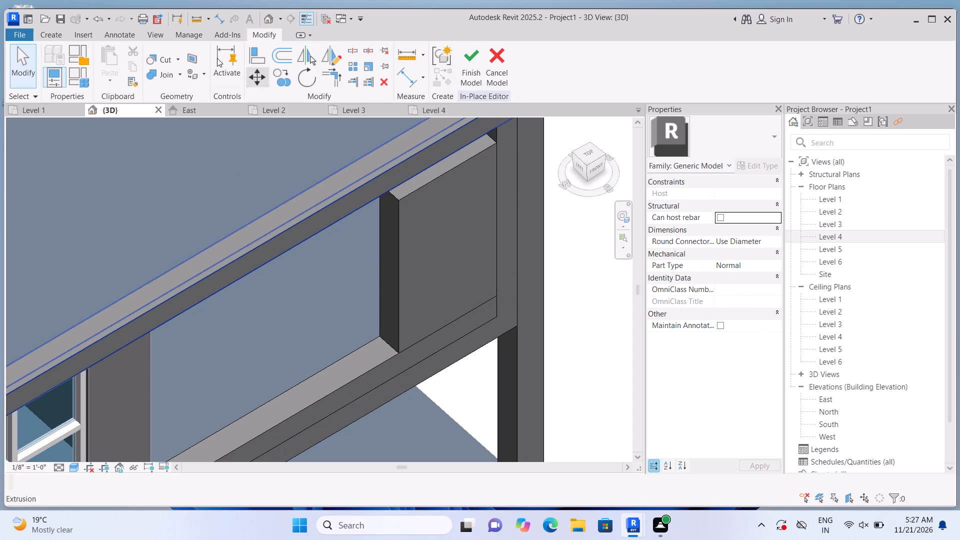
In the front view, extend the panel's top edge up to the underside of the roof-edge member.
click(597, 170)
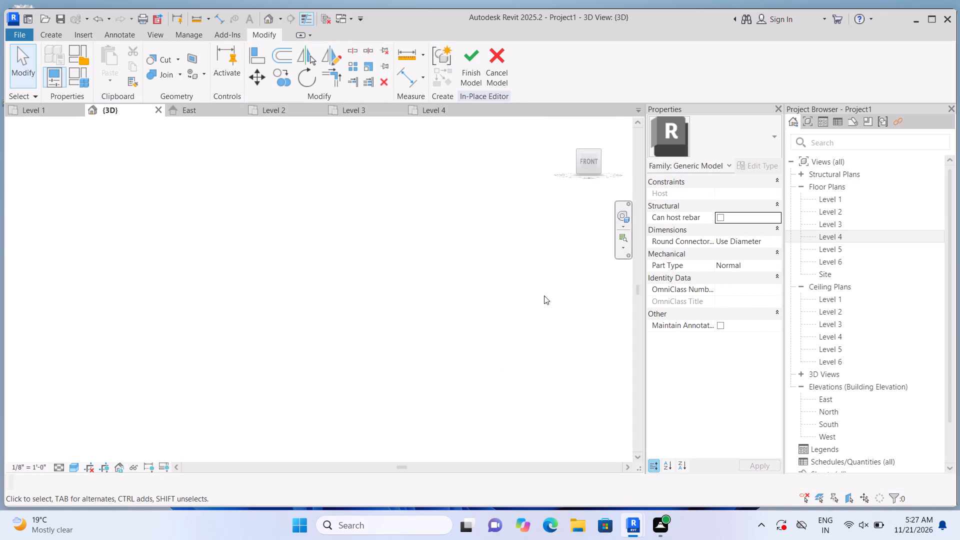
scroll(279, 288, up, 12)
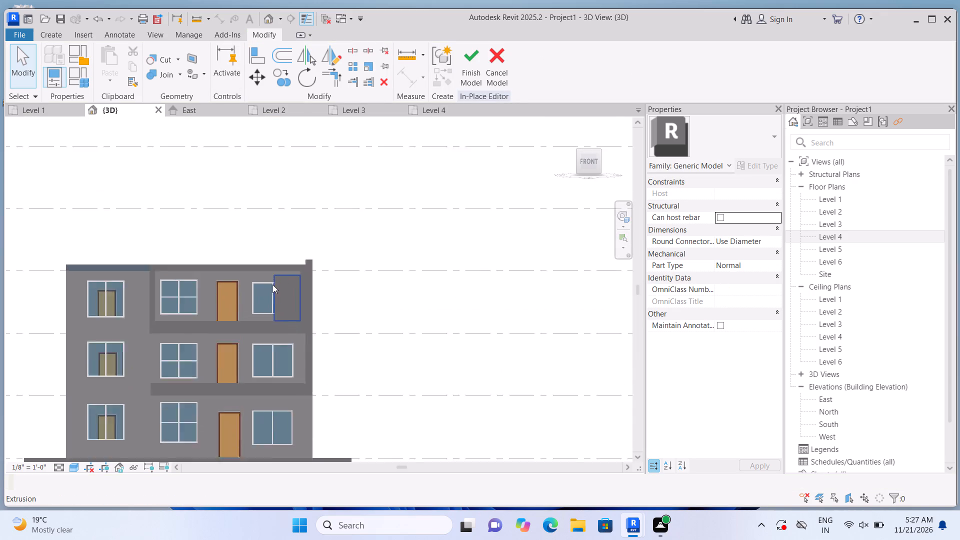
scroll(272, 284, up, 4)
click(289, 281)
scroll(291, 279, up, 2)
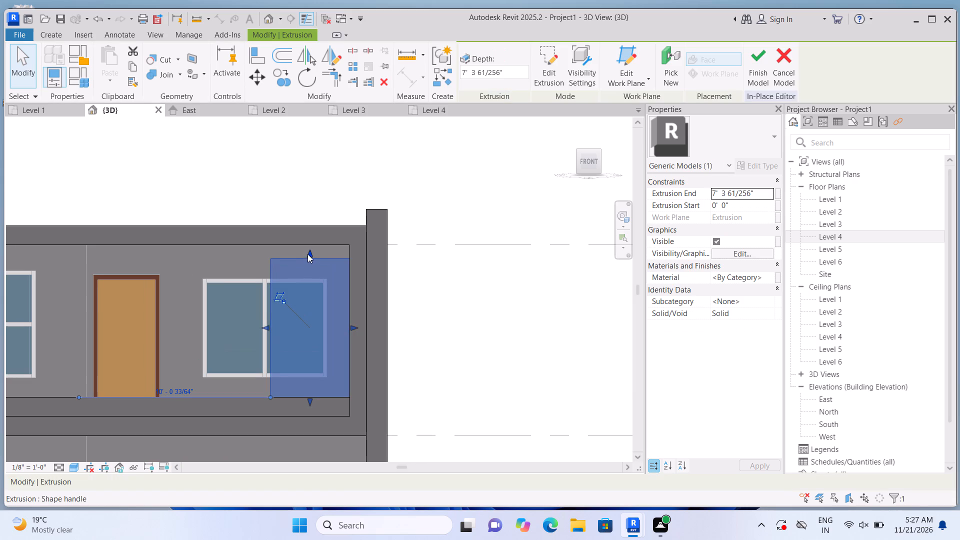
drag(308, 250, 306, 244)
click(423, 306)
scroll(454, 303, down, 4)
scroll(331, 300, up, 4)
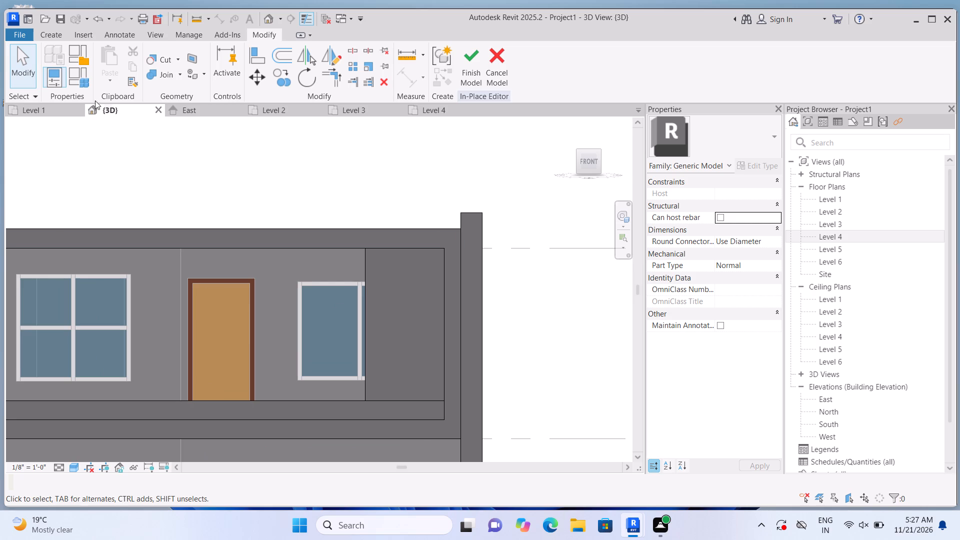
Start a void extrusion using the front face of the top-storey panel as its work plane.
click(55, 29)
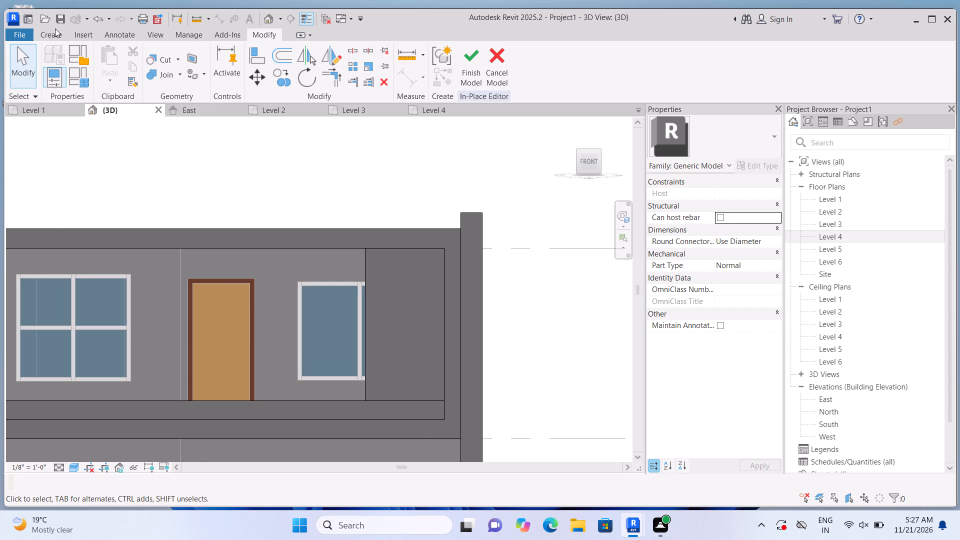
click(54, 35)
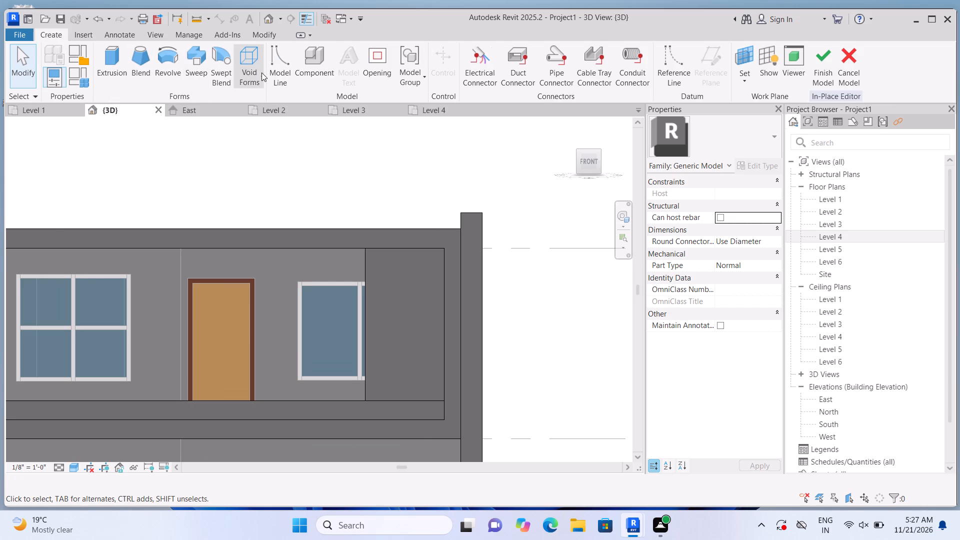
click(261, 73)
click(265, 99)
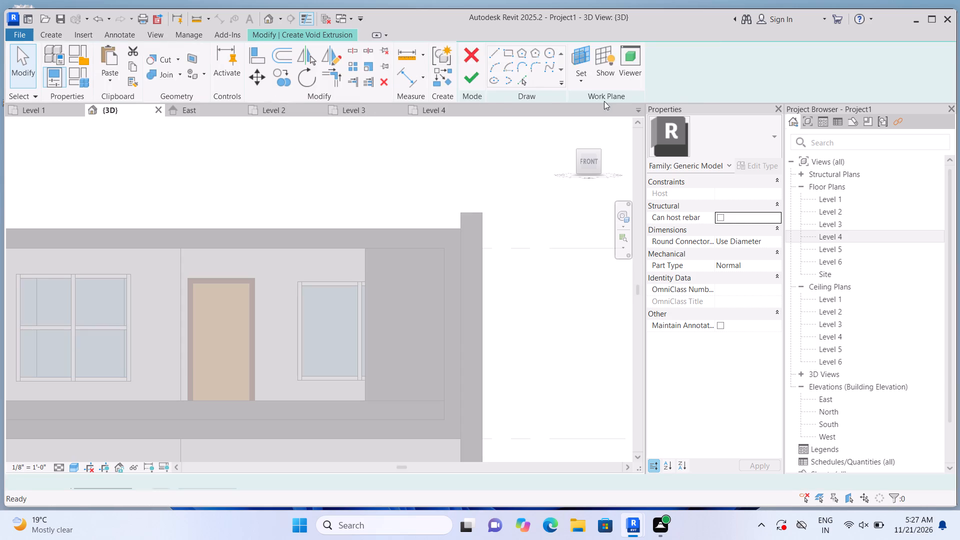
click(654, 83)
click(667, 126)
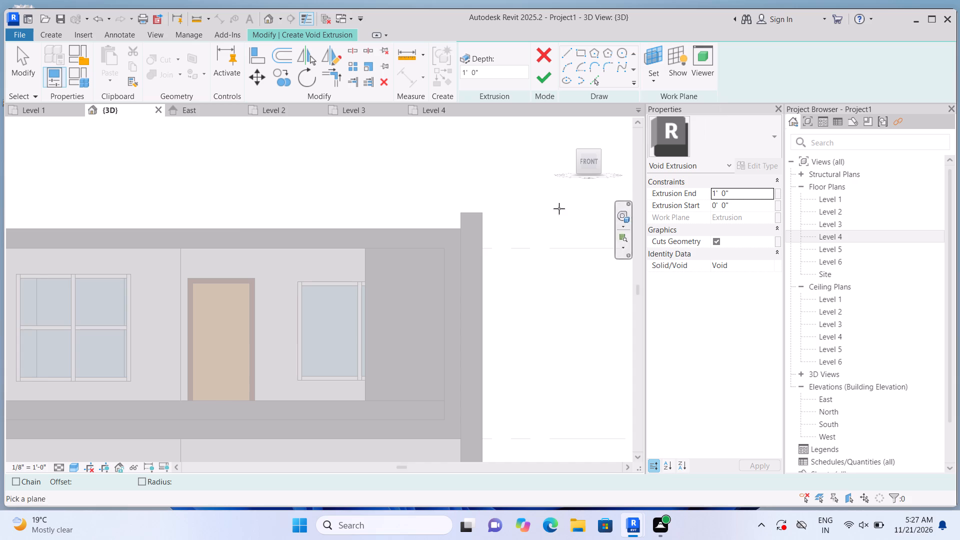
scroll(477, 265, up, 1)
scroll(404, 308, up, 1)
click(397, 311)
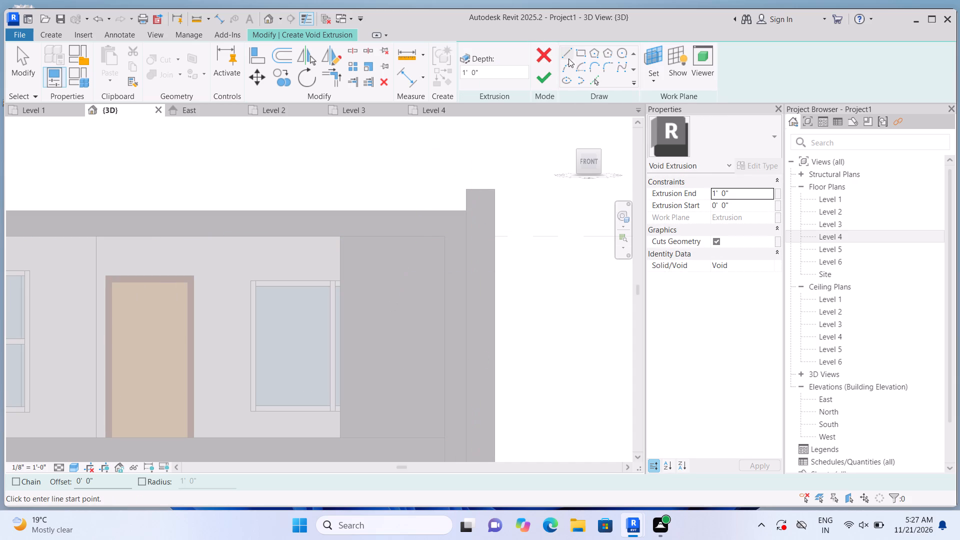
Sketch a void rectangle about 2' 9" by 6' 9" inside the panel's front face, using a 2" offset.
click(578, 54)
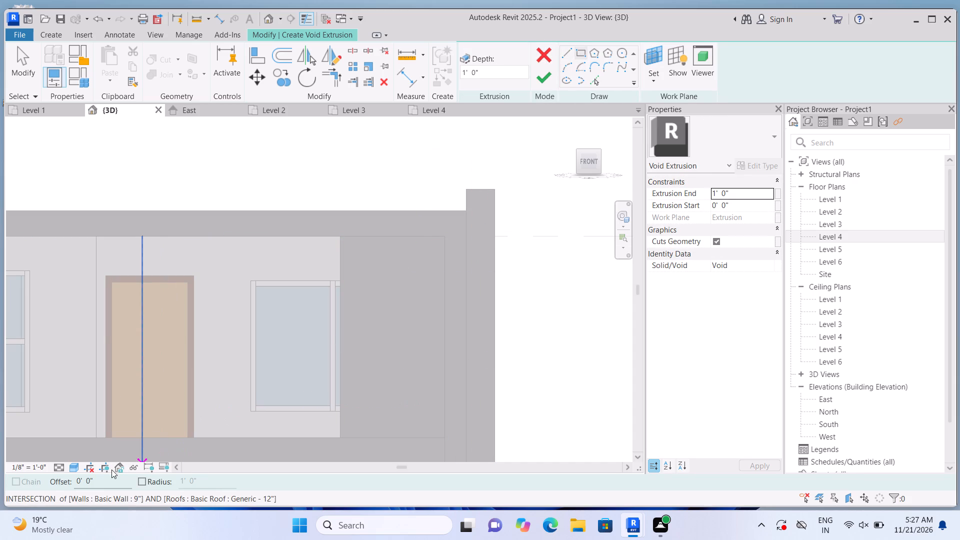
click(98, 480)
key(BackSpace)
key(BackSpace)
key(BackSpace)
key(BackSpace)
key(BackSpace)
key(BackSpace)
key(BackSpace)
key(BackSpace)
key(BackSpace)
key(BackSpace)
key(2)
key(shift+quotedbl)
key(Return)
scroll(387, 291, down, 1)
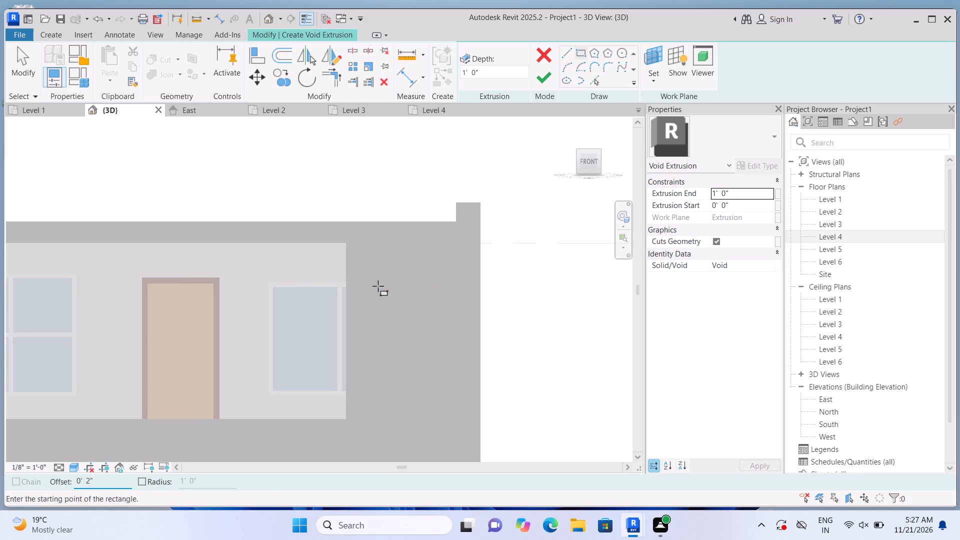
scroll(358, 273, up, 5)
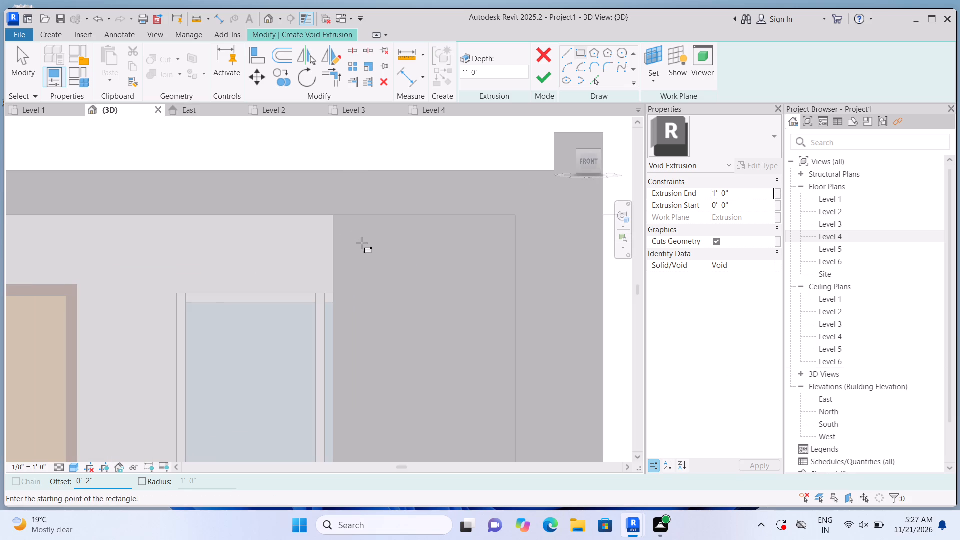
click(362, 243)
key(Escape)
click(368, 251)
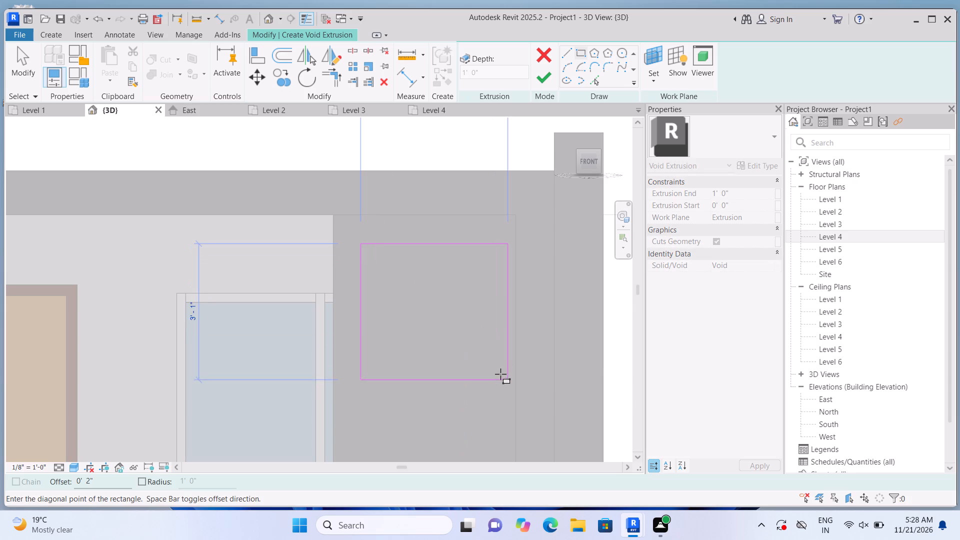
scroll(485, 366, down, 9)
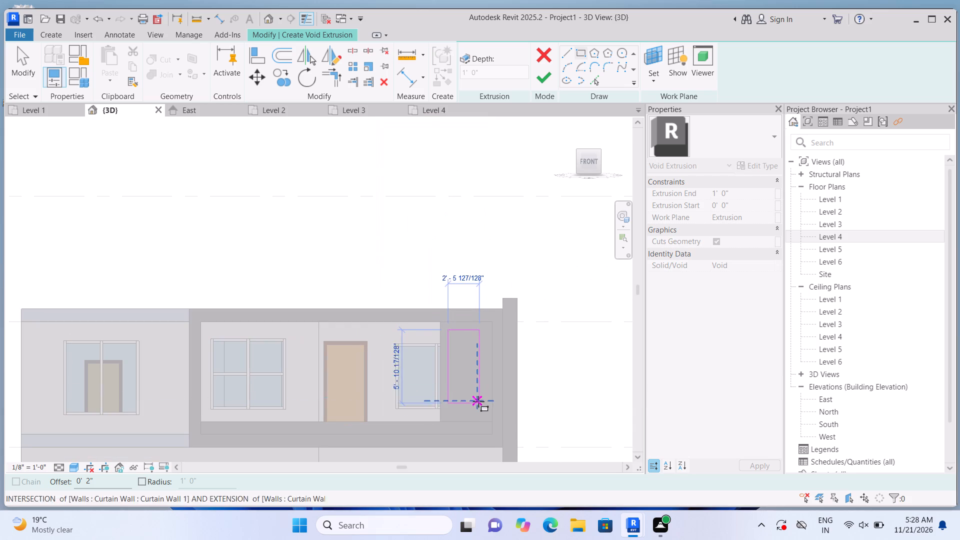
scroll(475, 423, up, 5)
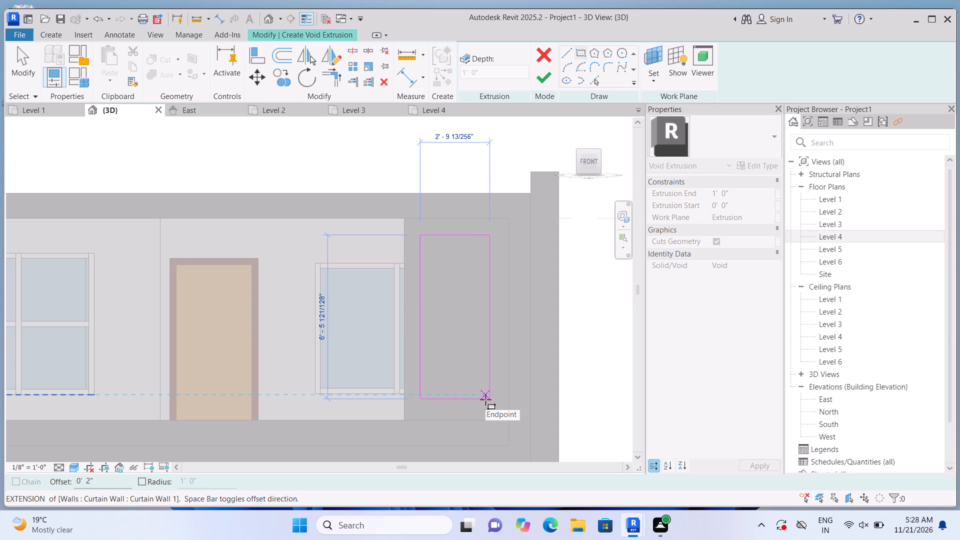
click(485, 400)
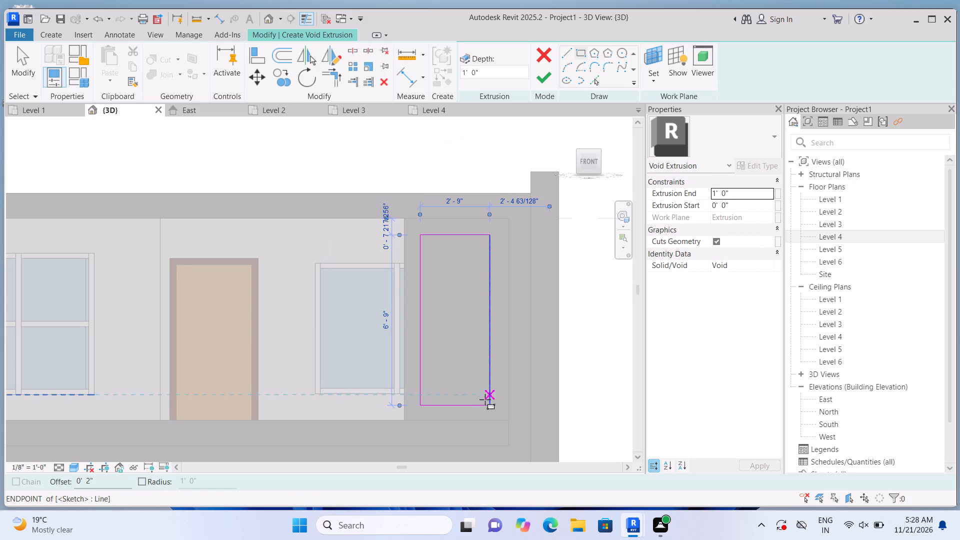
Finish the void rectangle sketch with a 1' depth to cut the top-storey panel.
click(550, 72)
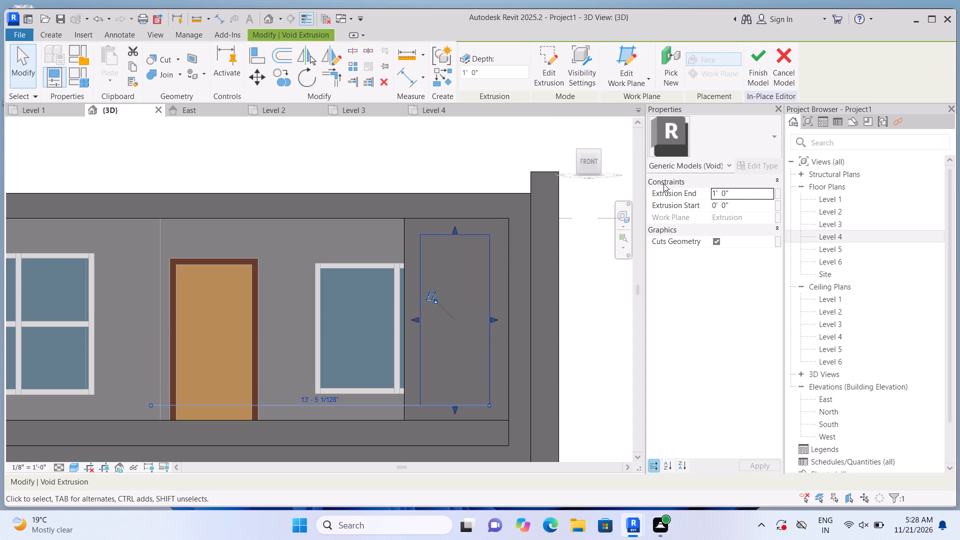
click(590, 299)
click(444, 333)
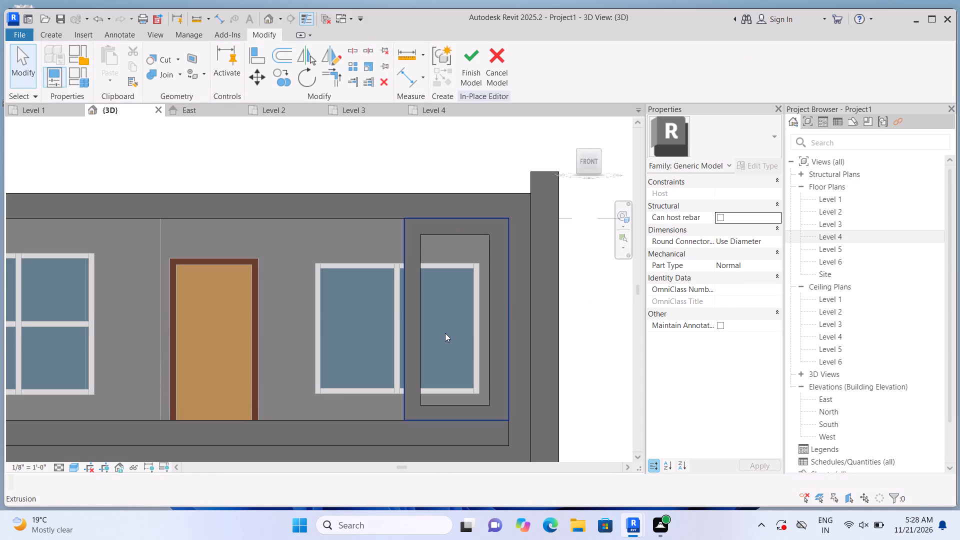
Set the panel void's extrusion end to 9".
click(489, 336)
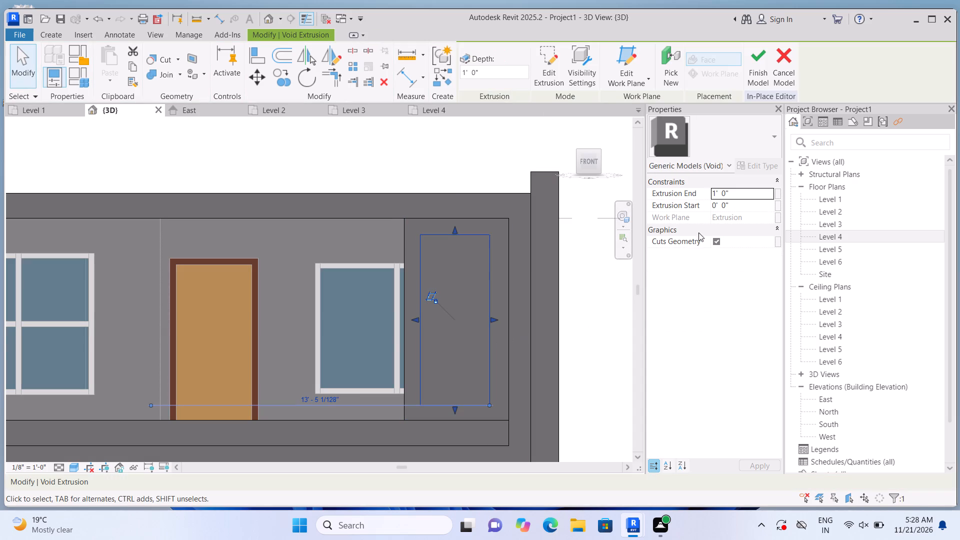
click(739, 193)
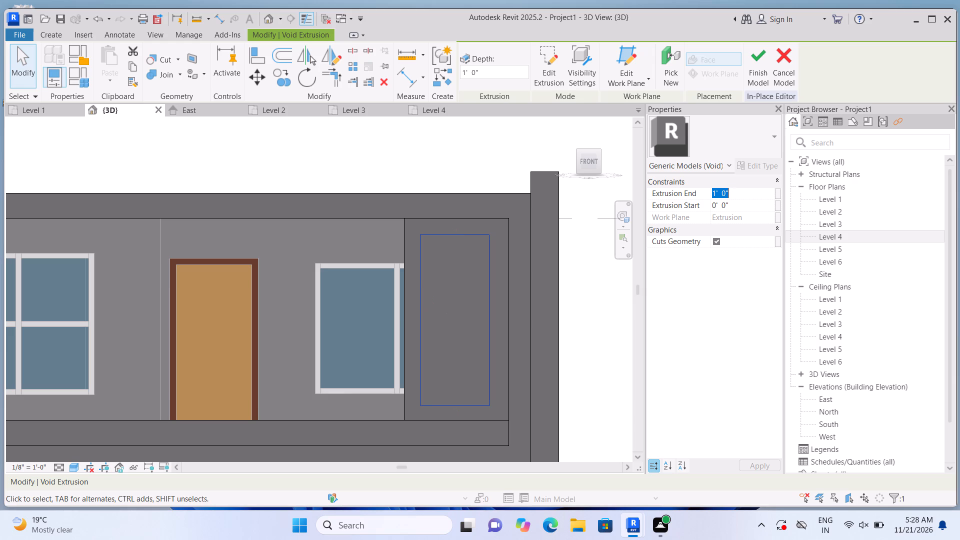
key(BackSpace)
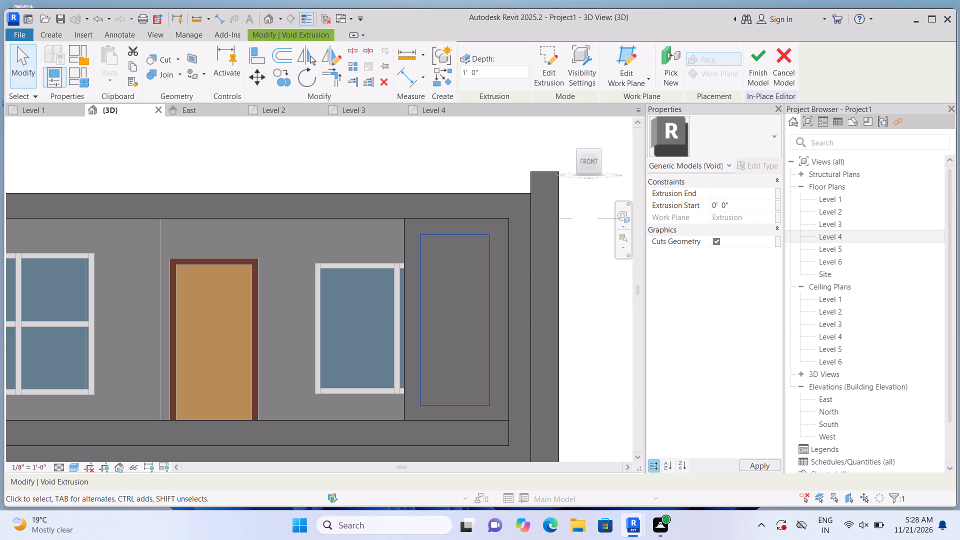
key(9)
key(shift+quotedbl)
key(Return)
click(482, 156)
Join the top-storey panel's geometry with the low horizontal member directly beneath it.
scroll(495, 164, down, 4)
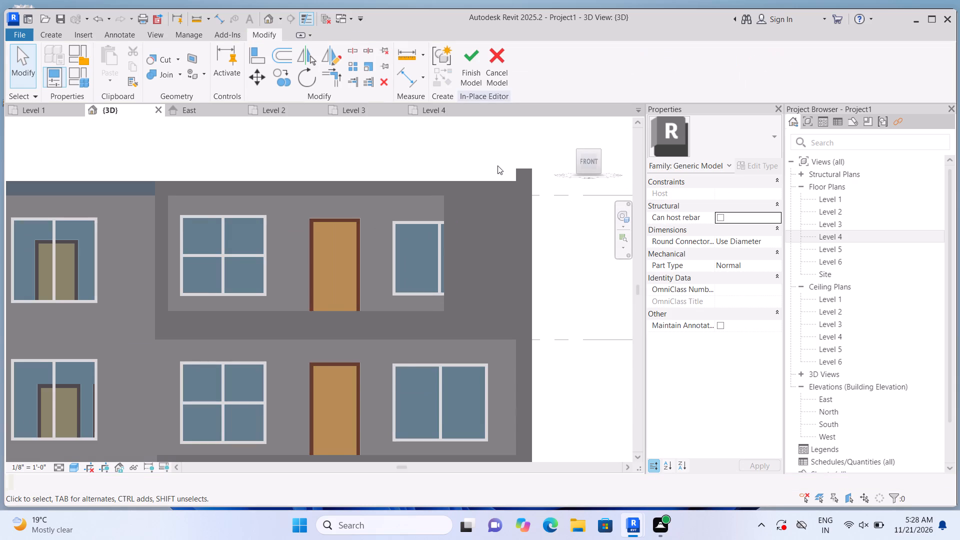
click(267, 17)
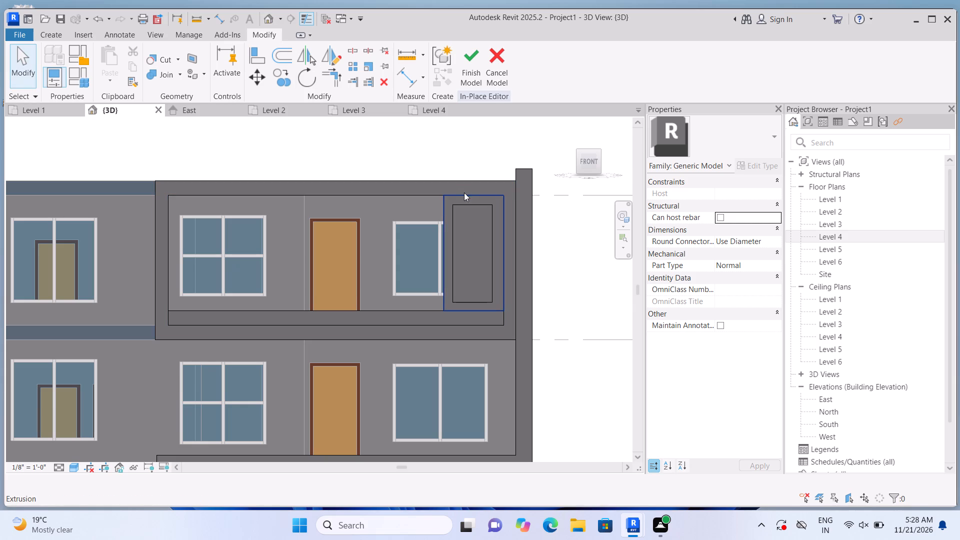
scroll(499, 332, up, 2)
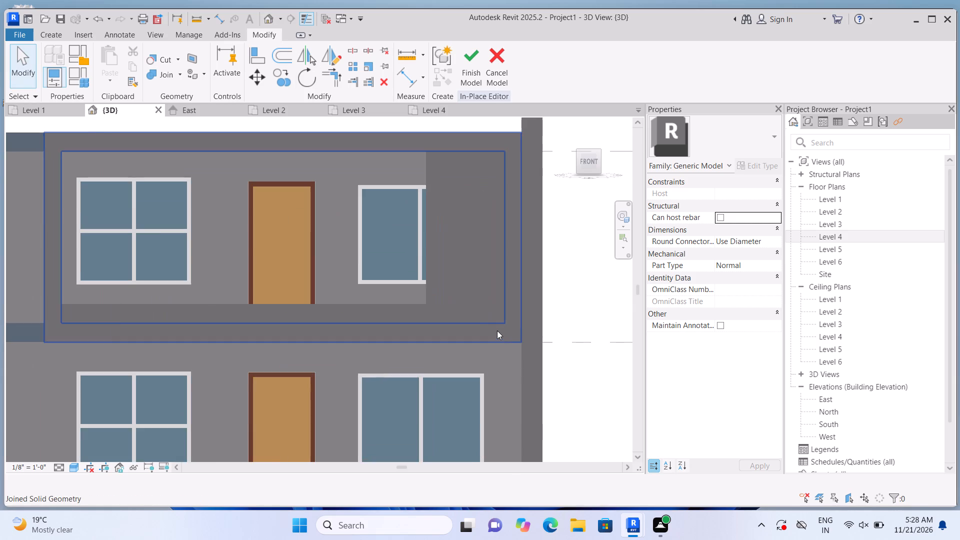
scroll(497, 330, up, 1)
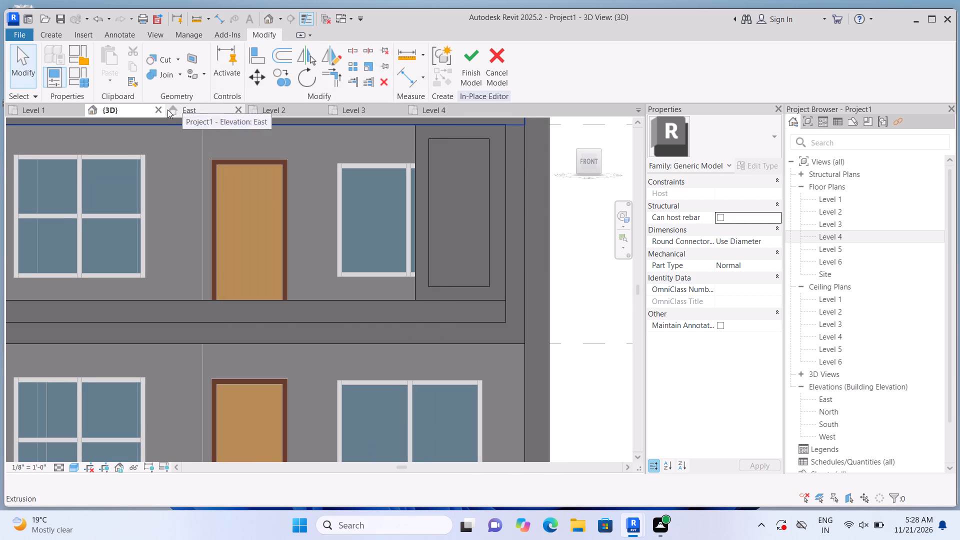
click(182, 75)
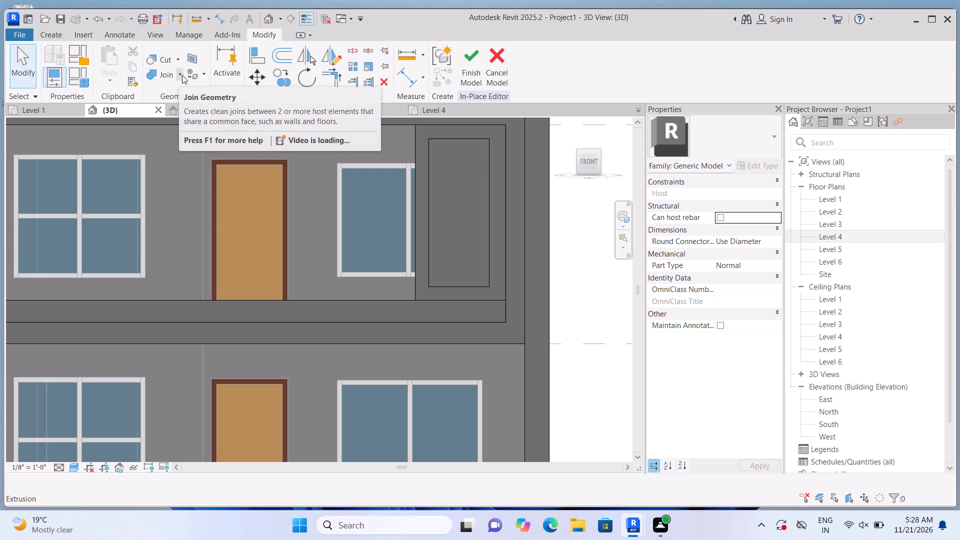
click(182, 91)
click(474, 213)
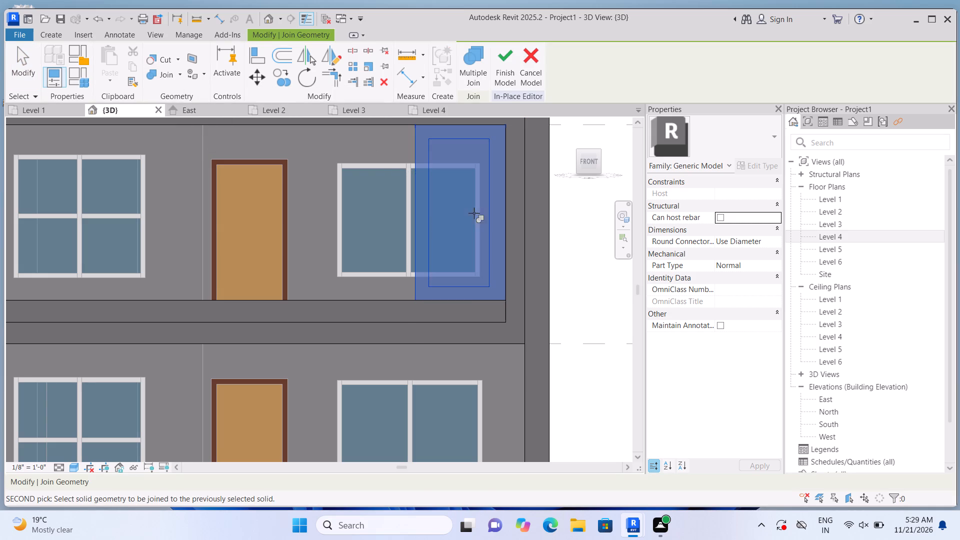
click(466, 303)
scroll(480, 308, down, 2)
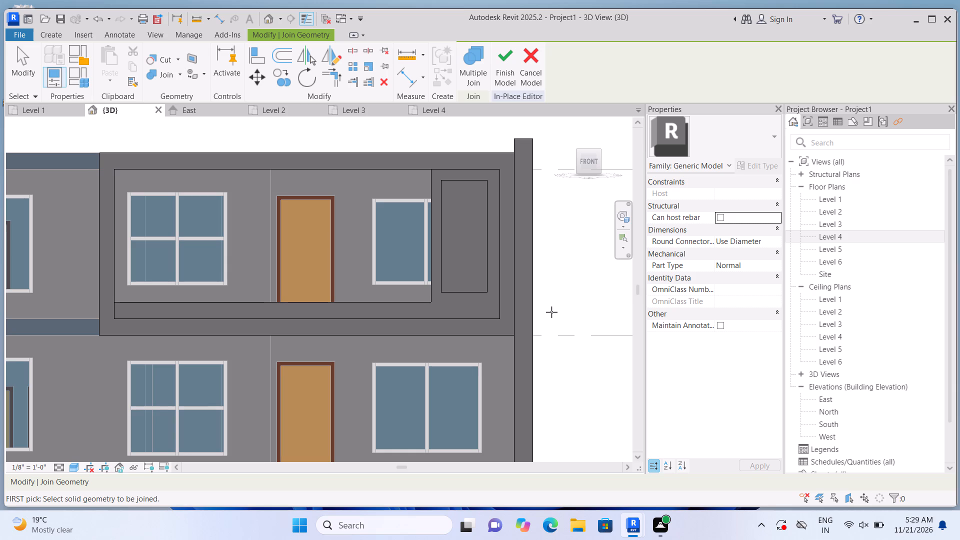
key(Escape)
scroll(555, 318, down, 3)
scroll(560, 151, up, 2)
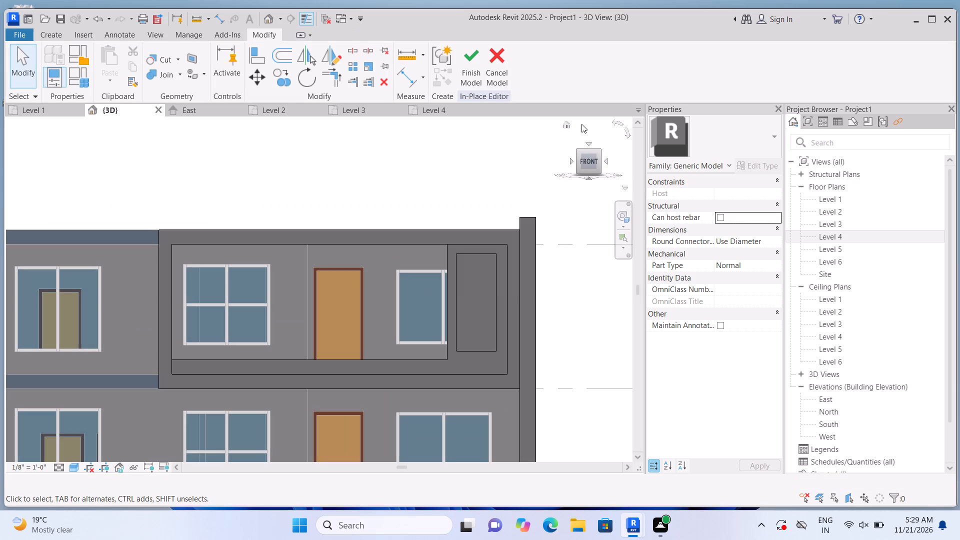
In the default isometric view, set the panel void's extrusion end to 6".
click(566, 122)
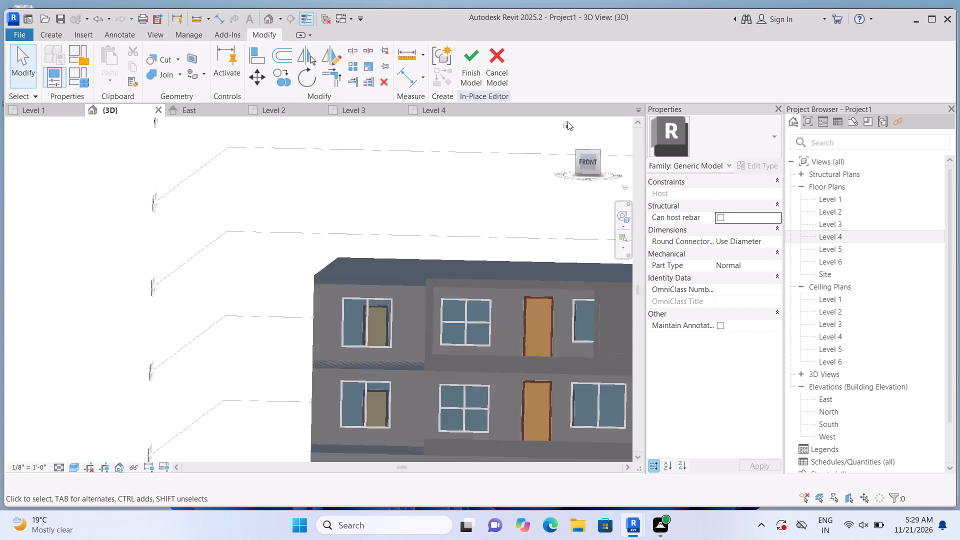
scroll(230, 347, up, 7)
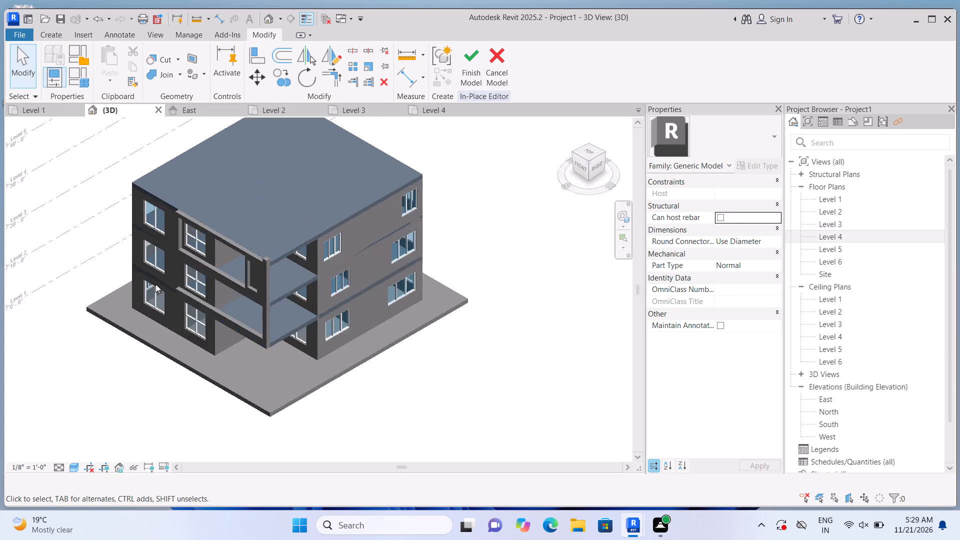
scroll(155, 284, up, 5)
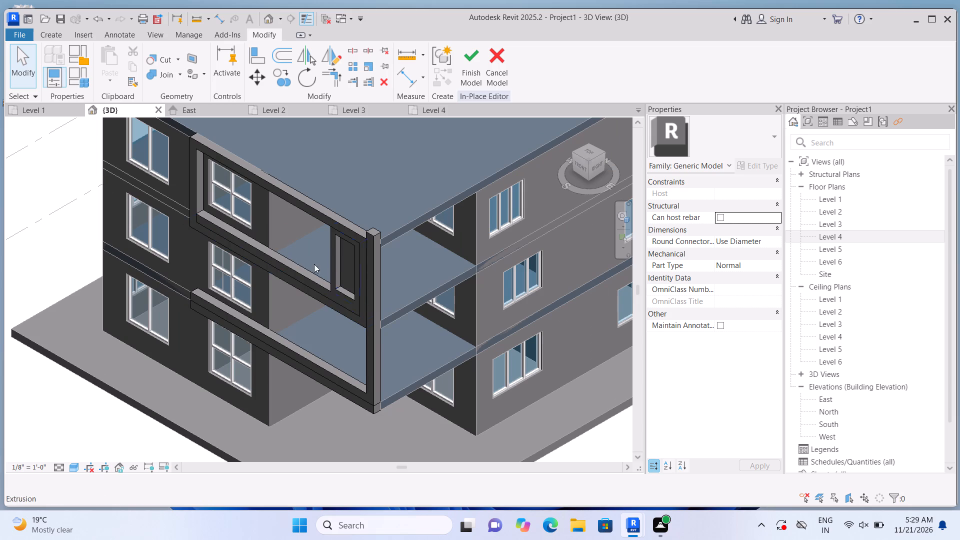
click(345, 263)
scroll(349, 270, up, 5)
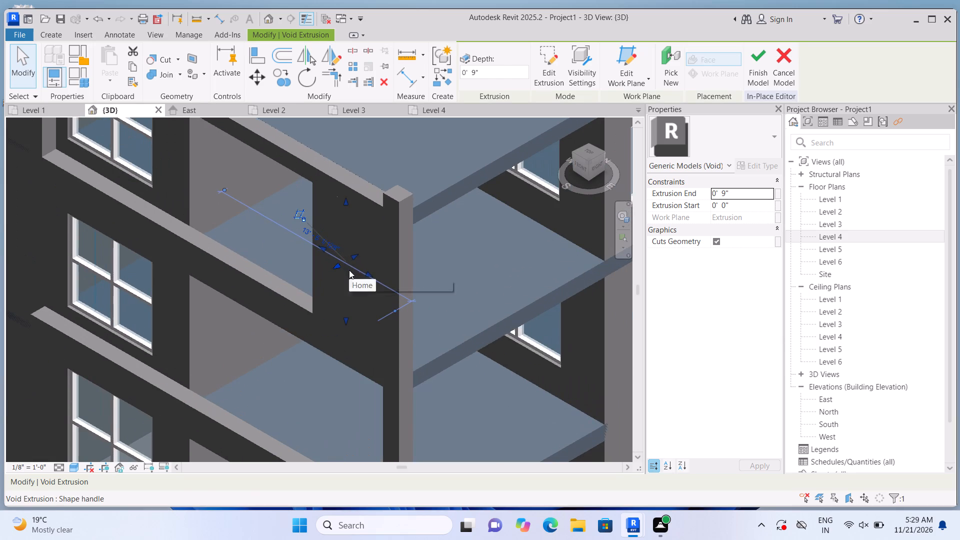
click(739, 192)
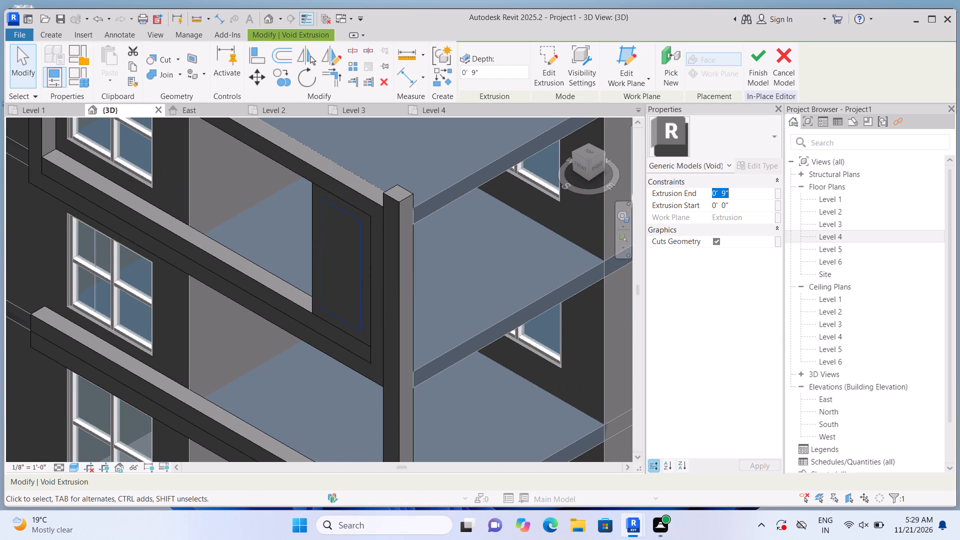
key(BackSpace)
key(6)
key(shift+quotedbl)
key(Return)
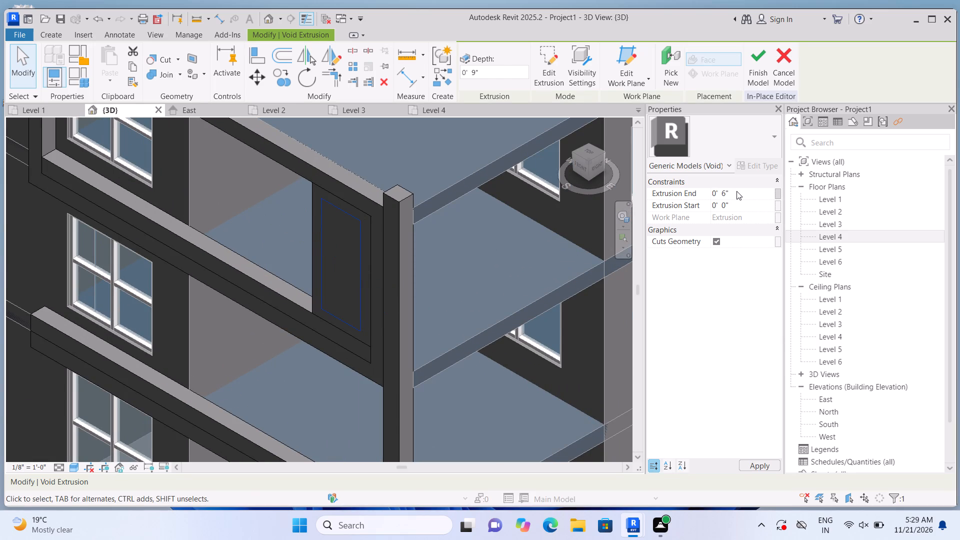
scroll(525, 292, down, 3)
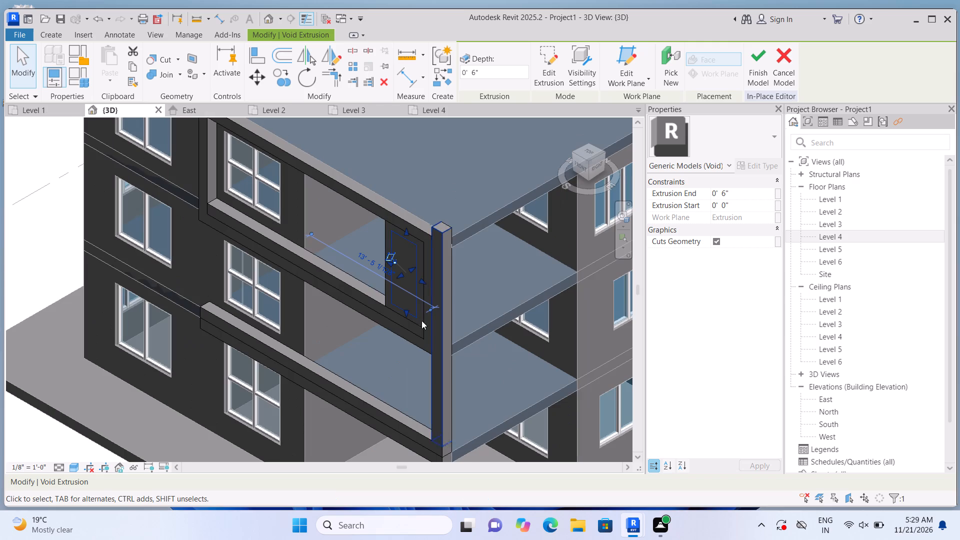
click(55, 272)
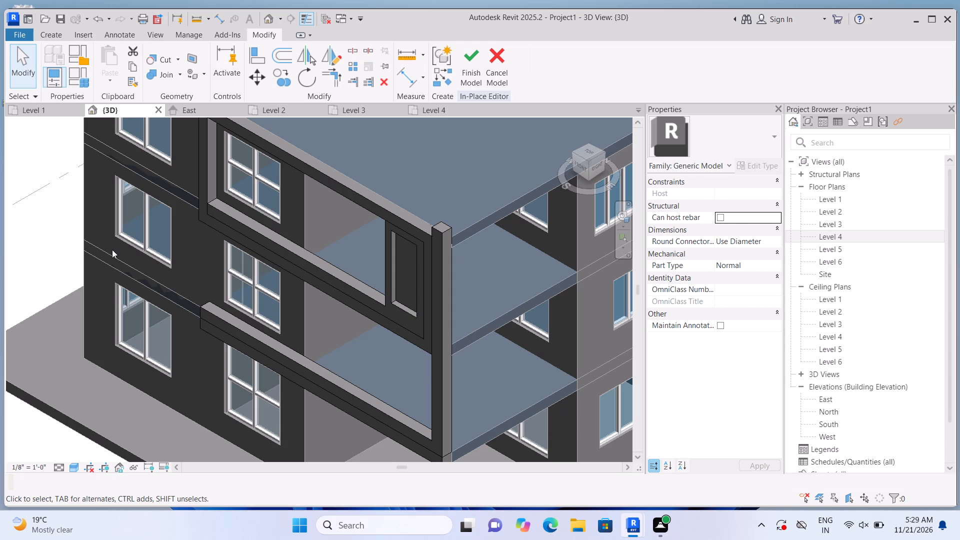
scroll(122, 250, down, 2)
scroll(171, 254, down, 2)
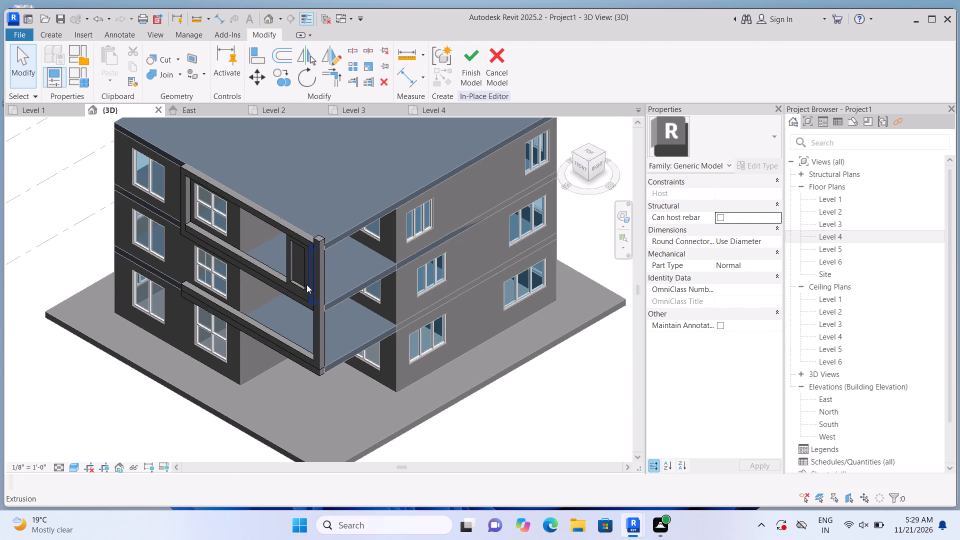
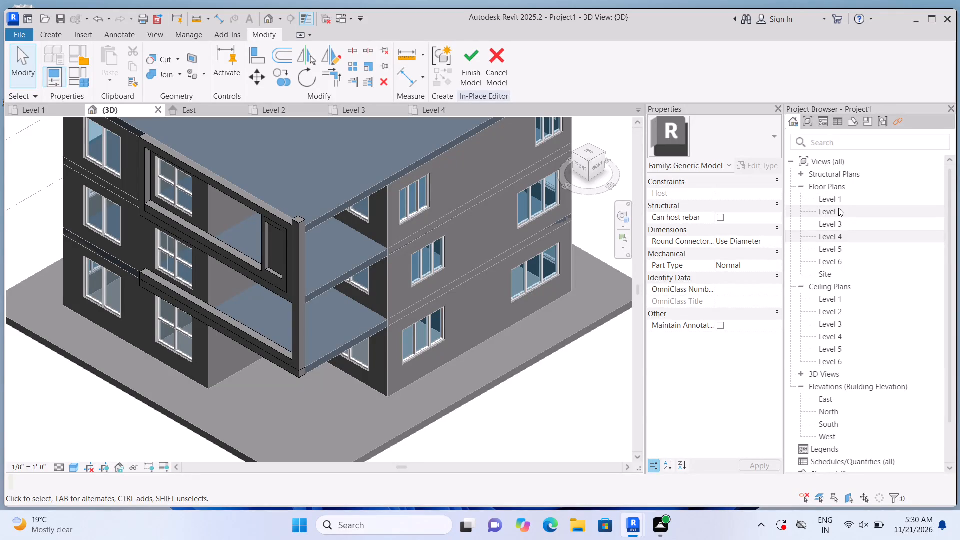
Open the Level 2 floor plan and finish the in-place frame model.
double_click(838, 208)
scroll(442, 406, up, 4)
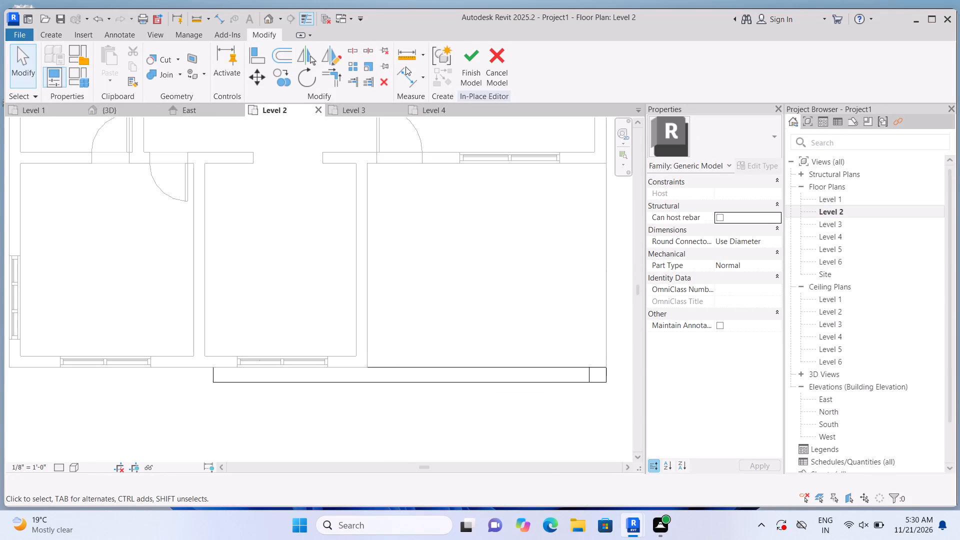
click(474, 84)
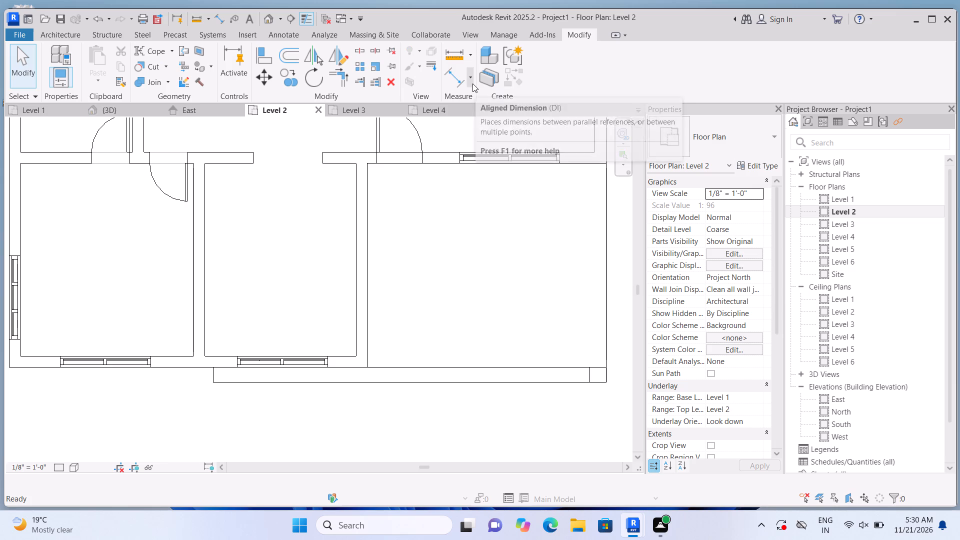
Place a 10' high Curtain Wall 1 about 24'-10" long on Level 2, centred along the front frame member up to the corner column.
click(59, 35)
click(55, 72)
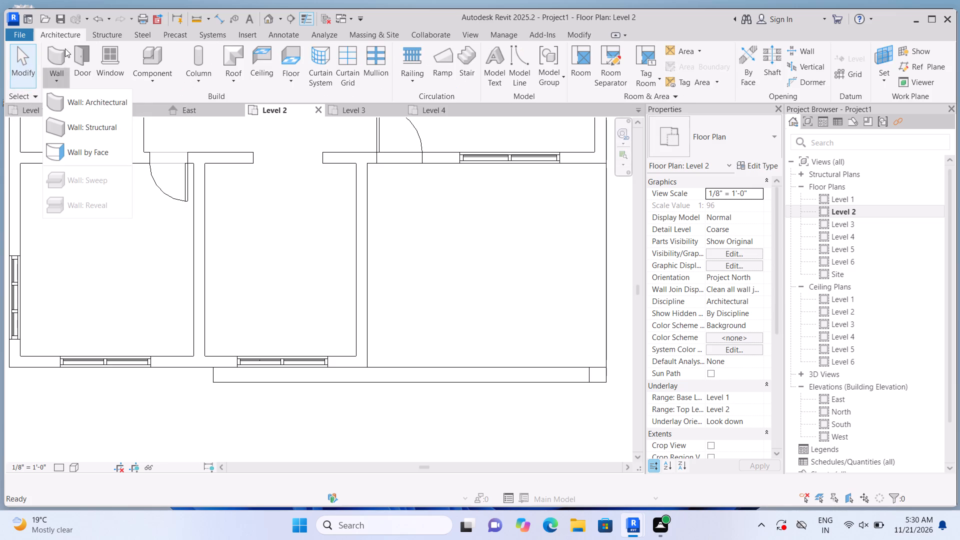
double_click(52, 59)
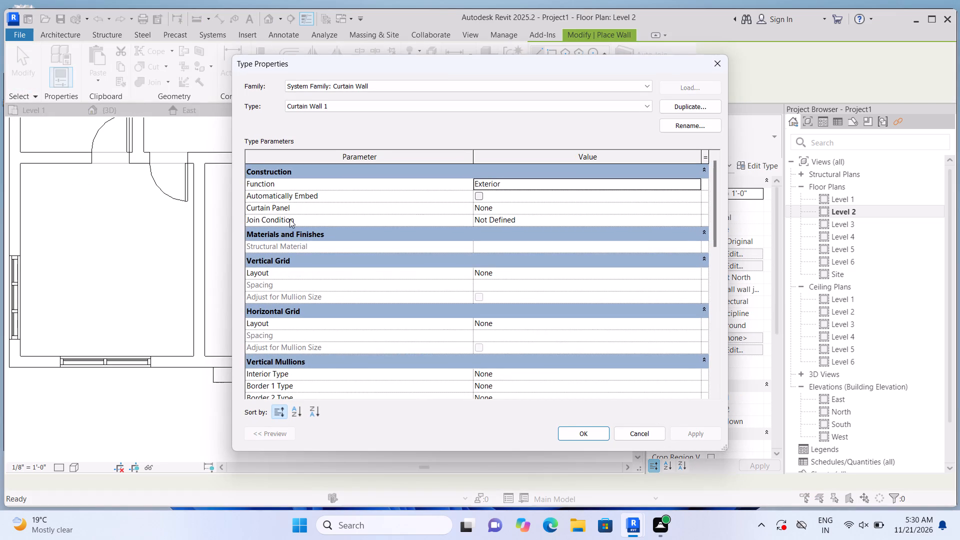
click(722, 61)
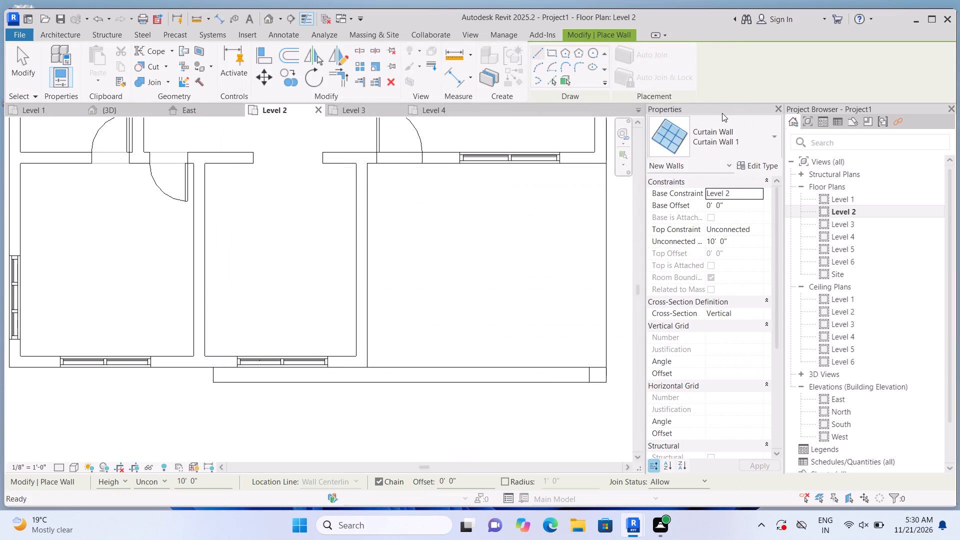
scroll(261, 390, up, 4)
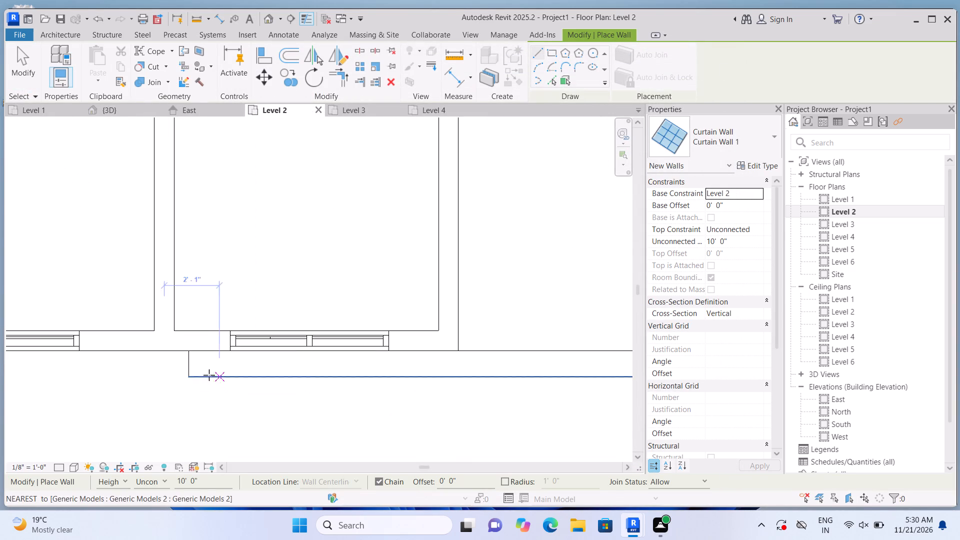
scroll(209, 375, up, 4)
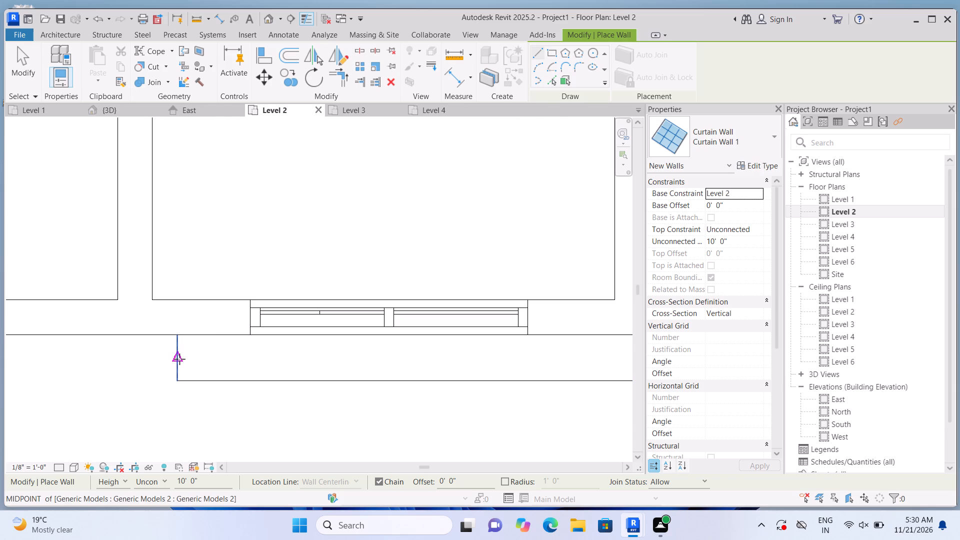
click(179, 359)
scroll(428, 368, down, 9)
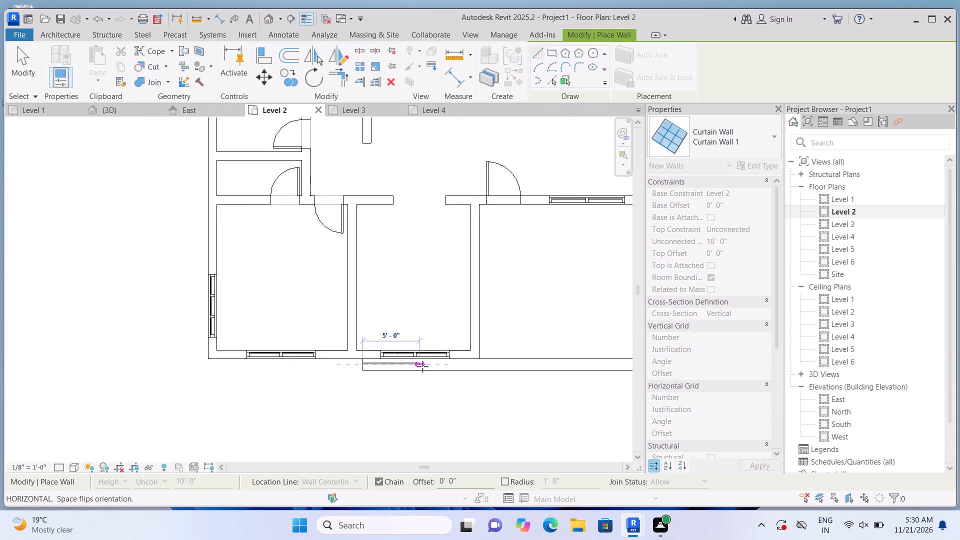
scroll(422, 366, down, 4)
scroll(570, 370, up, 8)
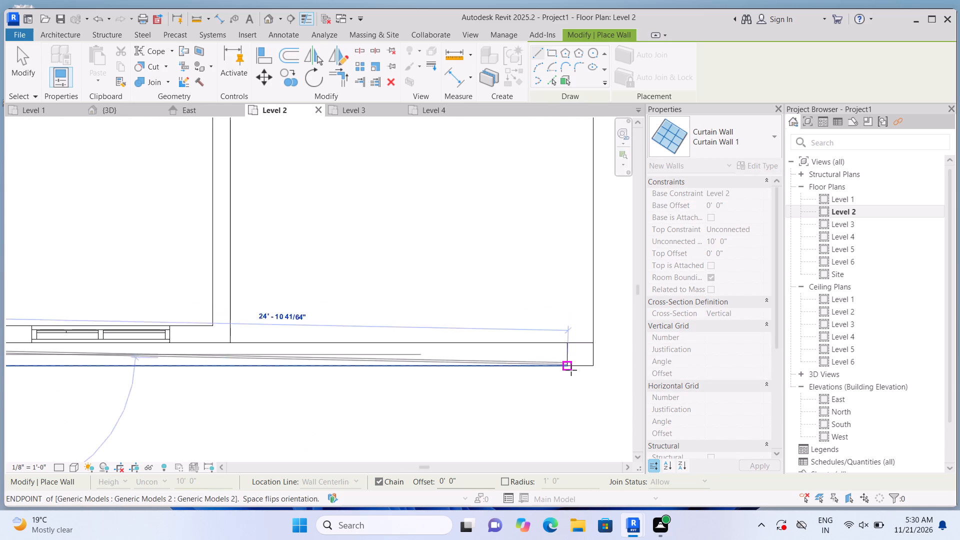
scroll(571, 370, up, 5)
click(568, 348)
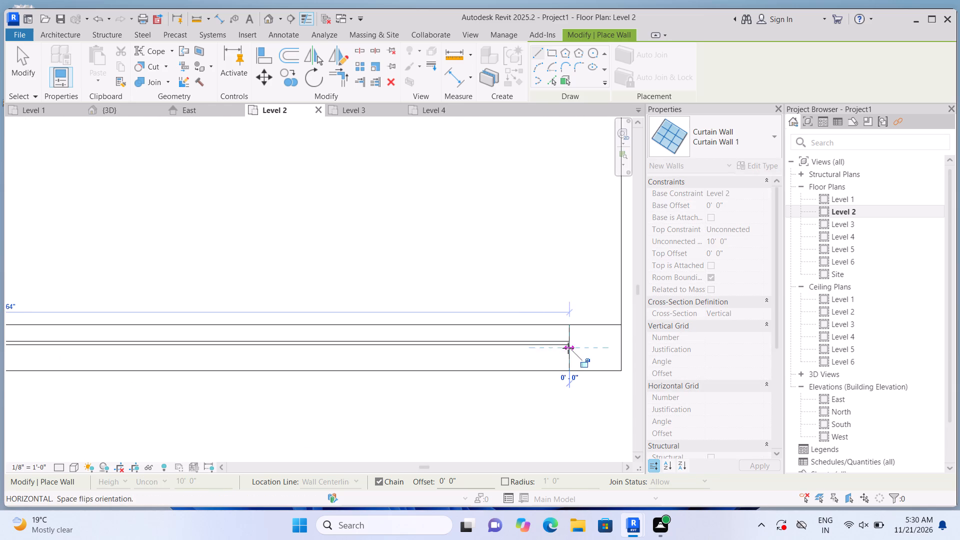
key(Escape)
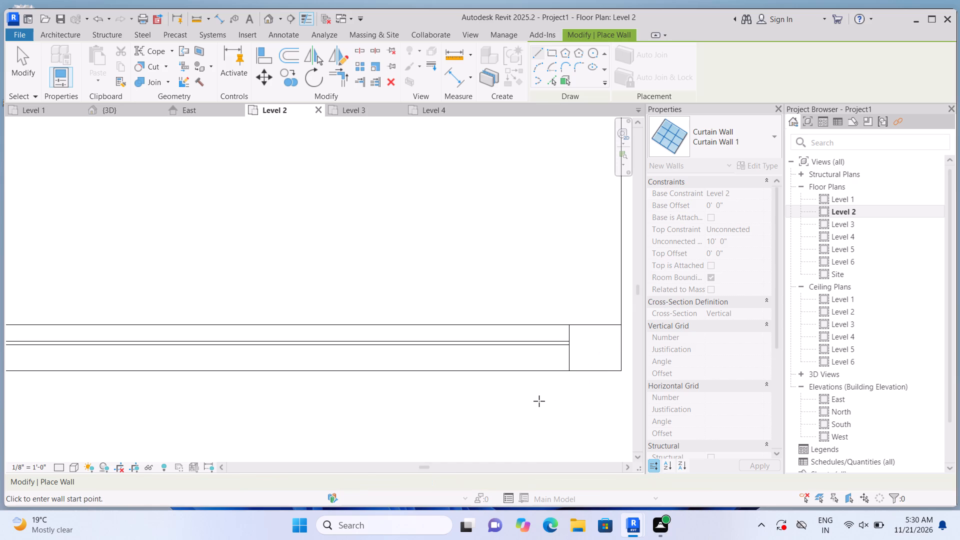
Start a new in-place component in the Generic Models category, keeping the suggested name.
scroll(538, 401, down, 10)
scroll(572, 361, up, 1)
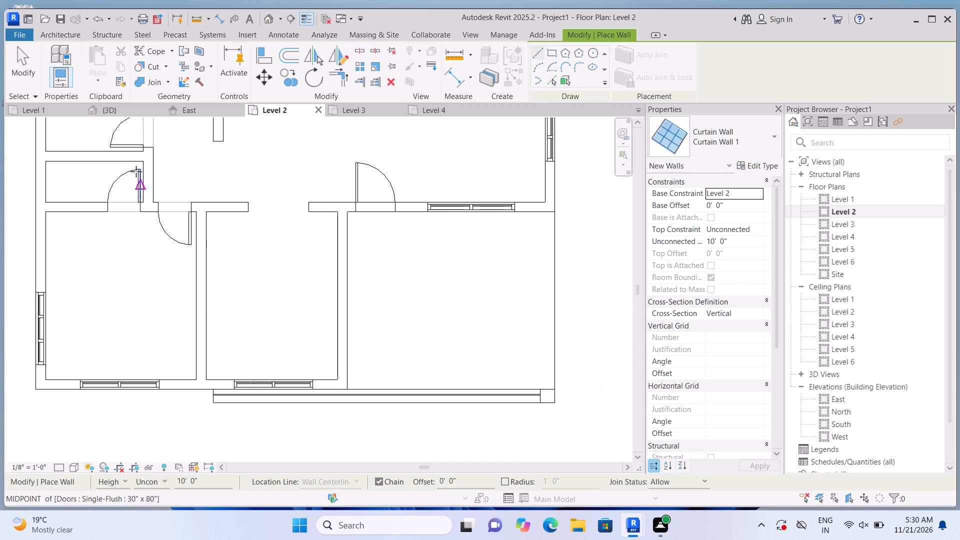
click(53, 31)
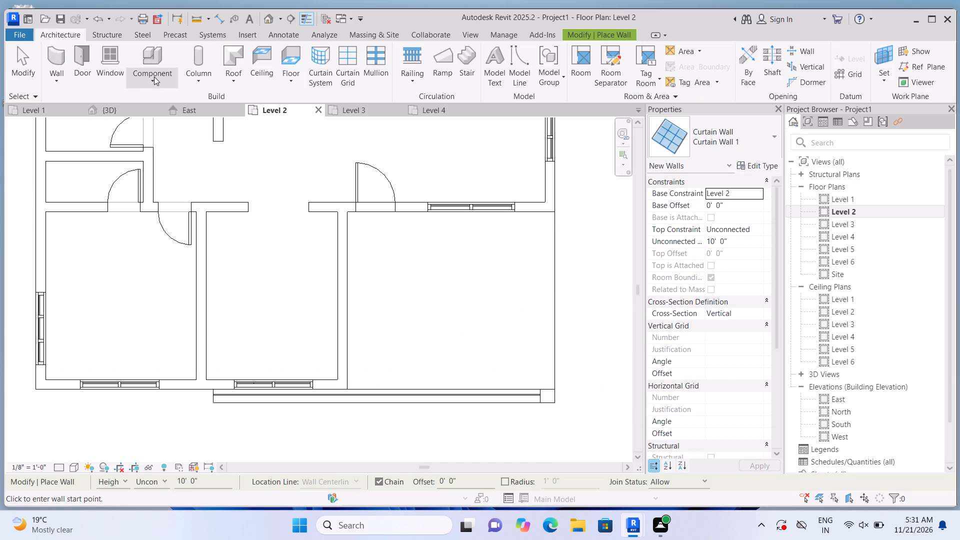
click(154, 76)
click(165, 142)
click(167, 126)
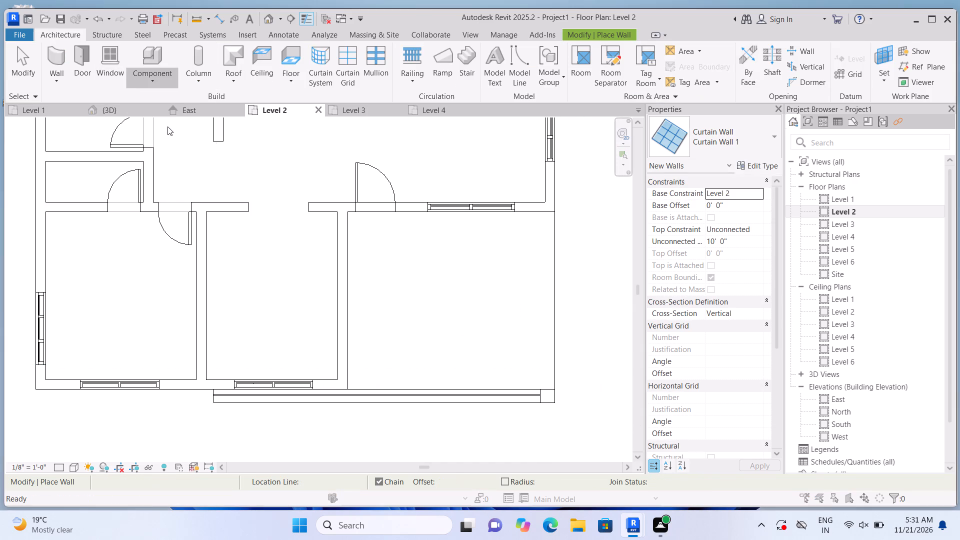
scroll(458, 220, down, 7)
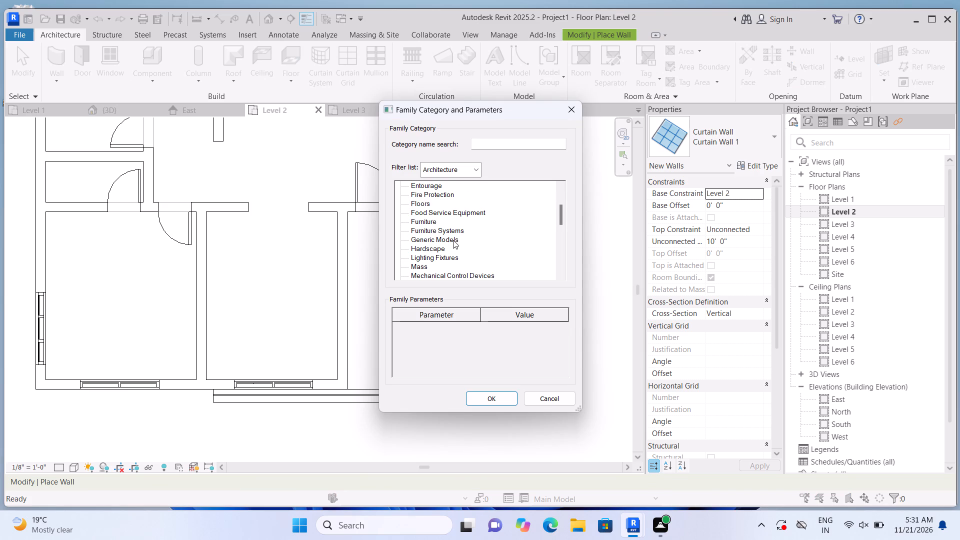
click(453, 240)
click(480, 402)
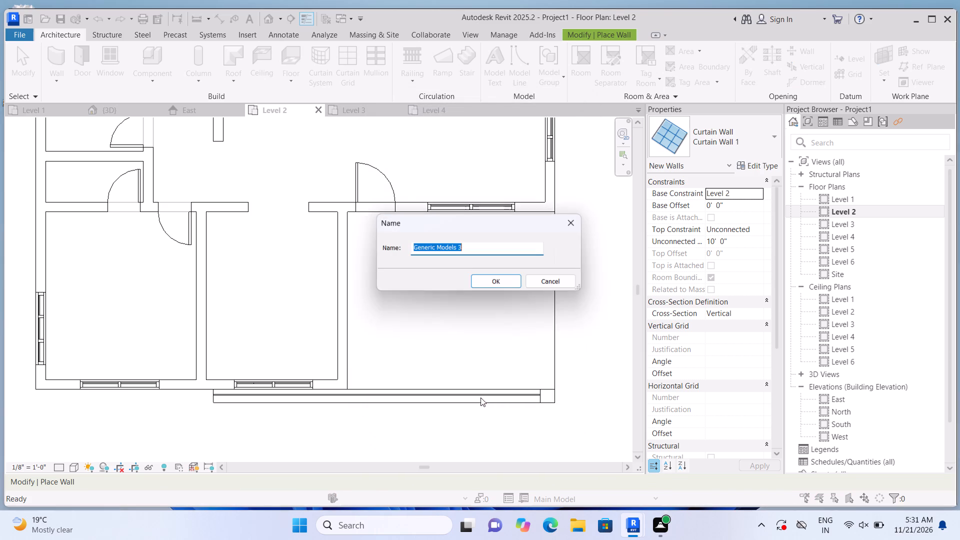
click(493, 277)
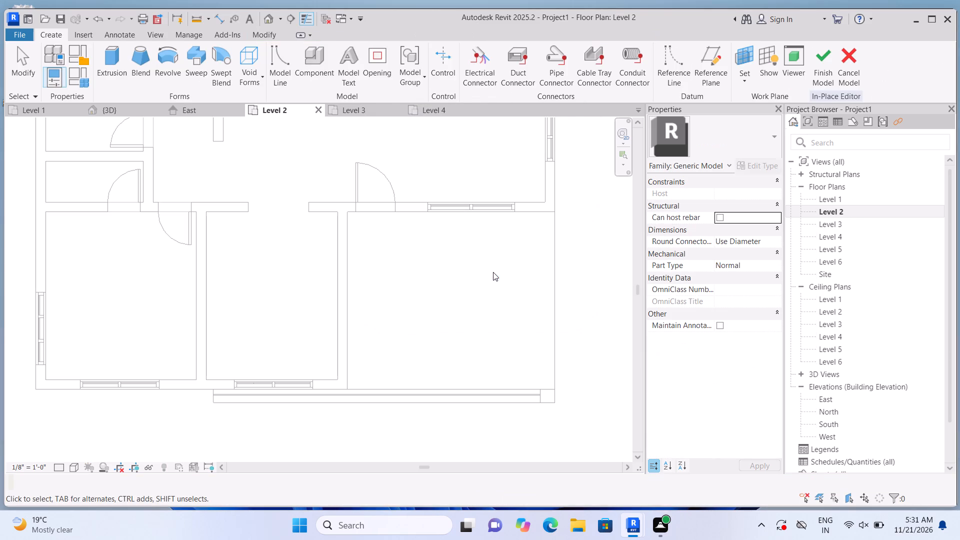
Extrude a rectangle about 1'-1" by 13'-6" on the picked roof slab plane along the balcony's side edge, 1' deep, and finish the model.
click(105, 81)
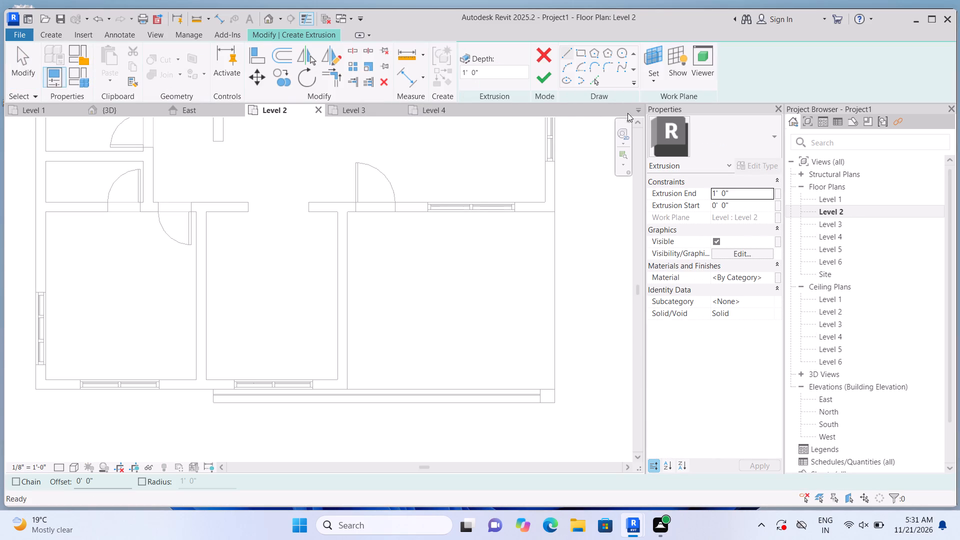
click(656, 81)
click(658, 115)
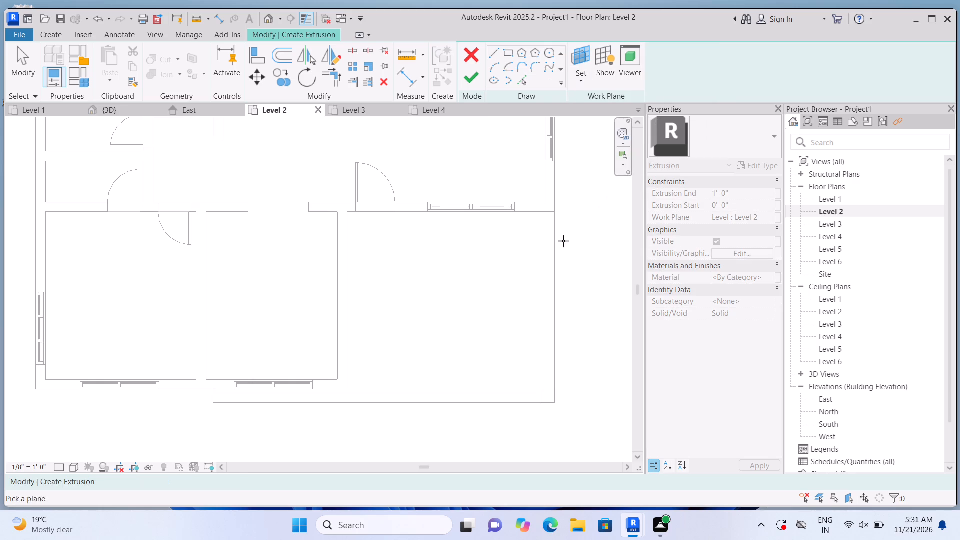
click(545, 250)
click(585, 54)
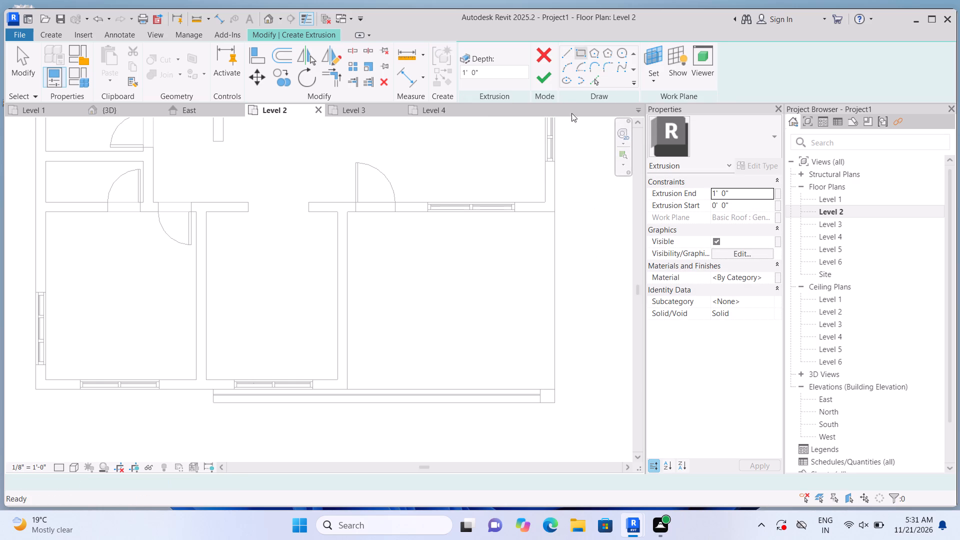
click(559, 213)
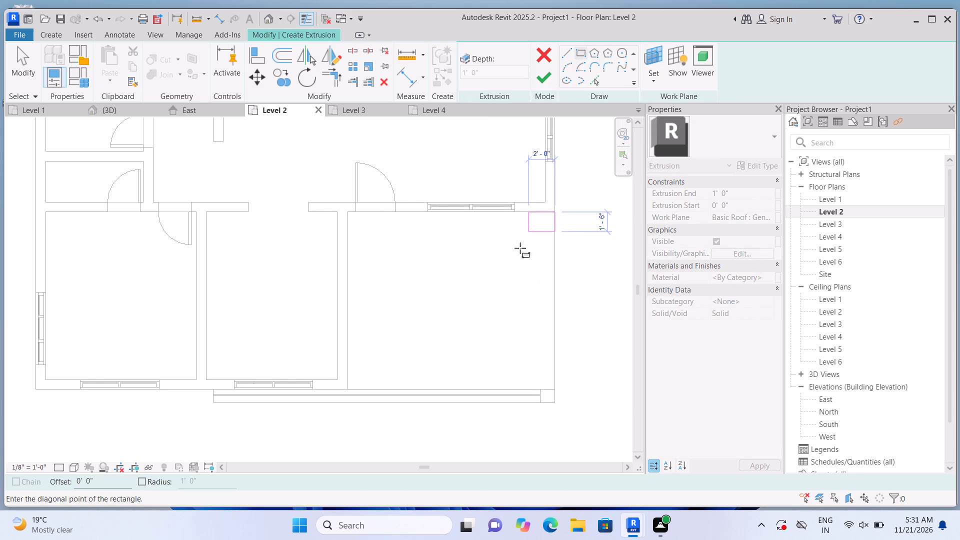
click(537, 390)
click(543, 78)
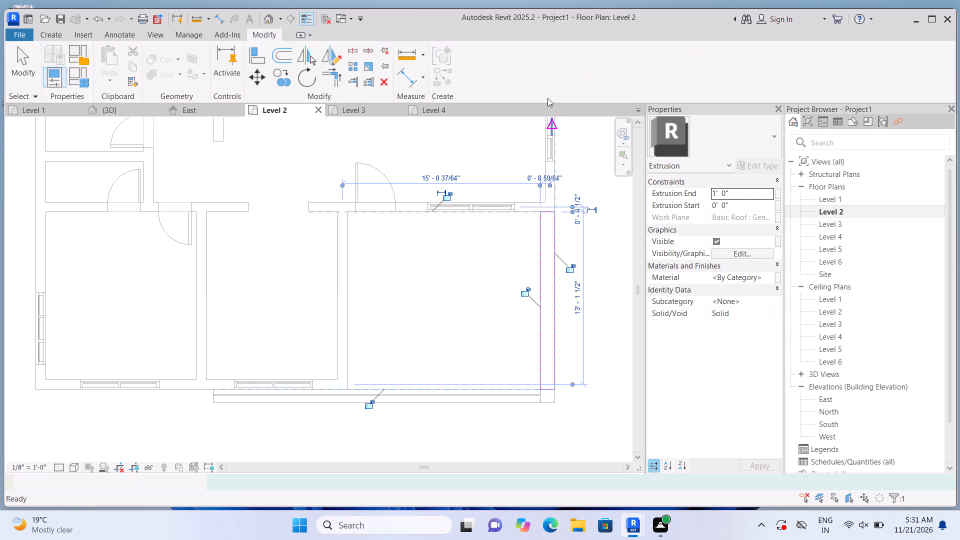
scroll(567, 262, up, 1)
click(580, 276)
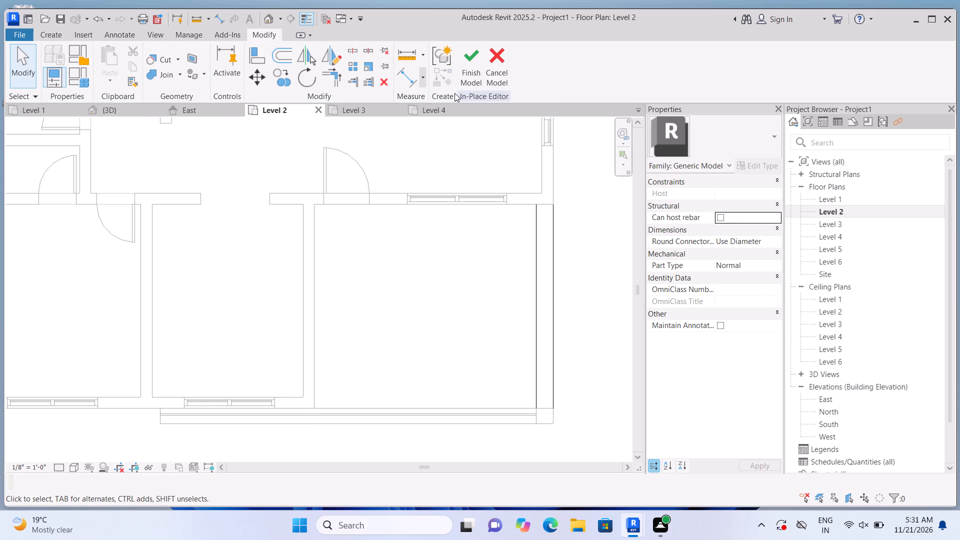
click(470, 84)
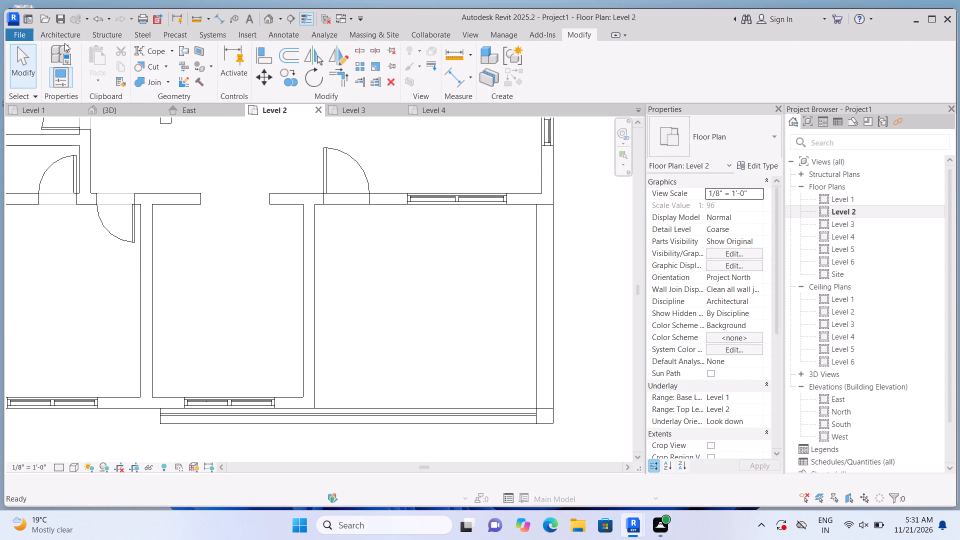
Place a 10' high Curtain Wall 1 13'-6" long on Level 2 along the balcony's side member, from the building wall to the corner column.
click(58, 31)
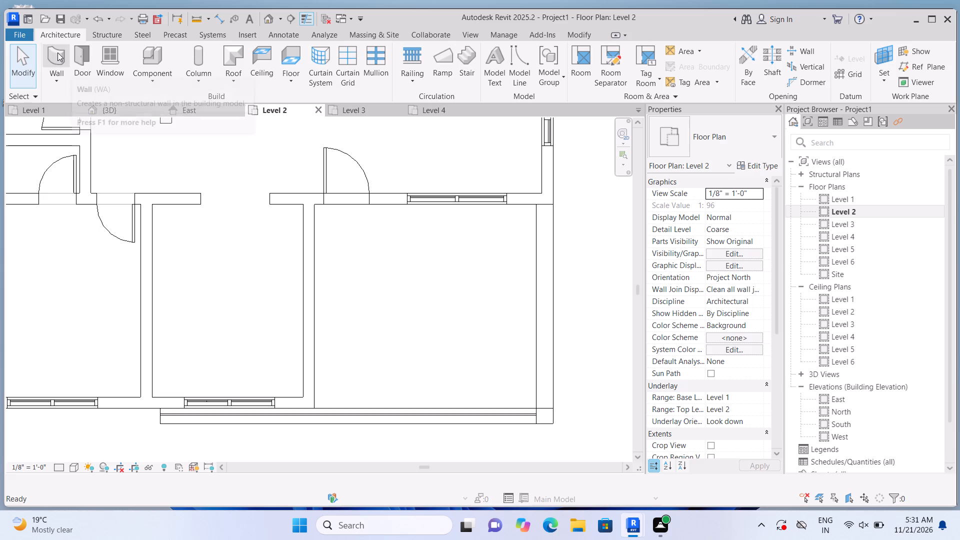
click(57, 52)
scroll(510, 250, up, 1)
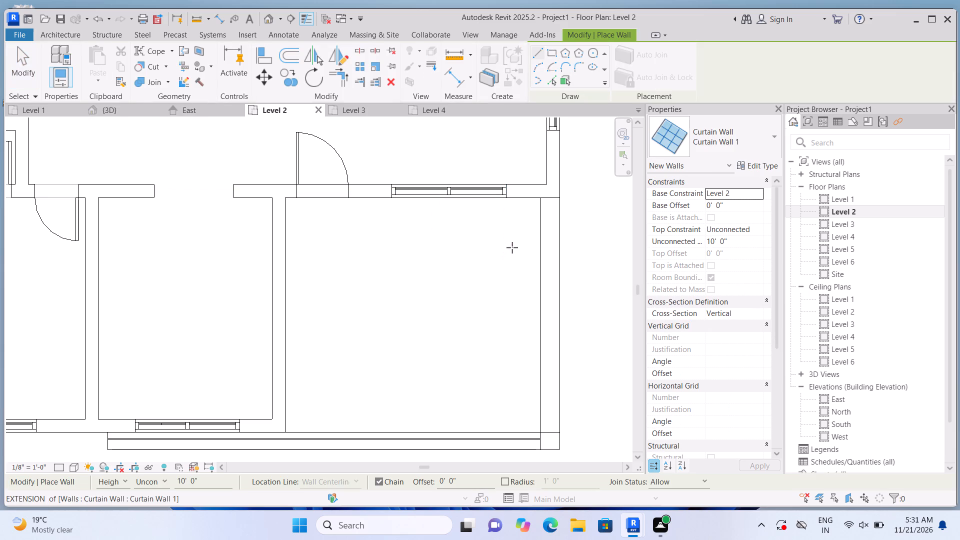
scroll(546, 232, up, 3)
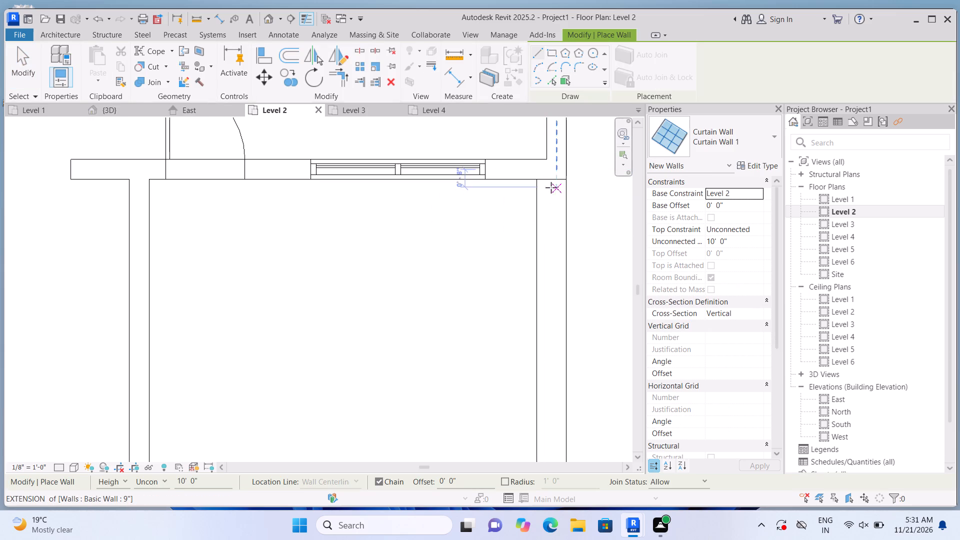
click(548, 182)
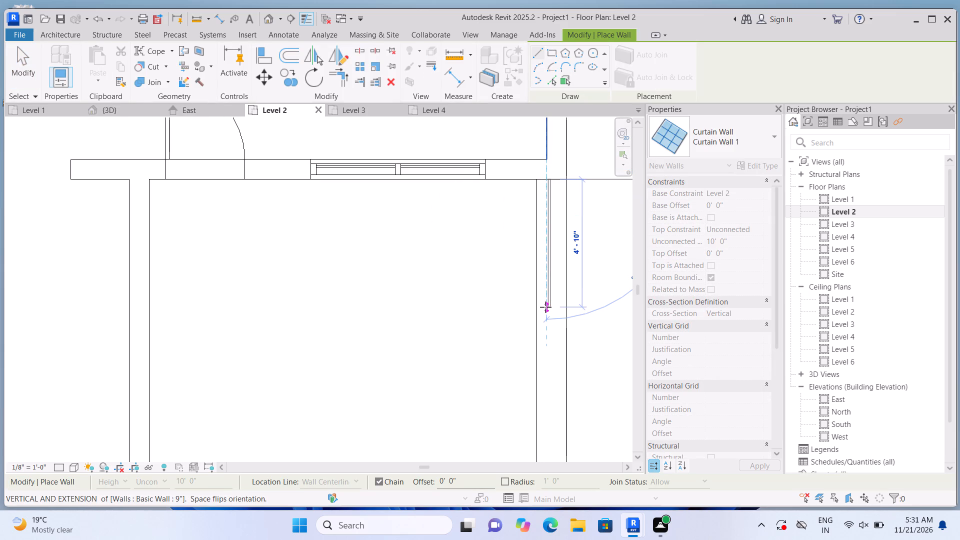
scroll(545, 307, down, 9)
scroll(553, 370, up, 5)
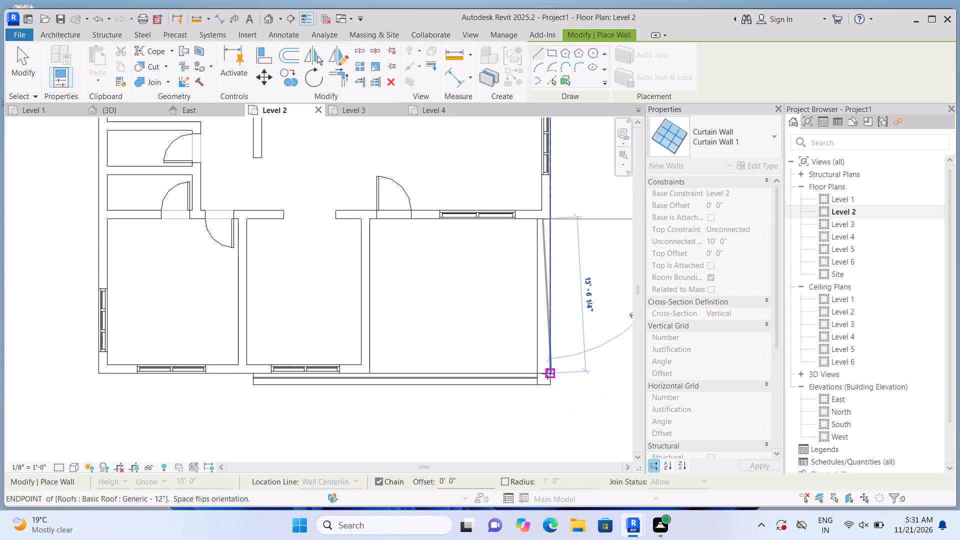
scroll(547, 373, up, 6)
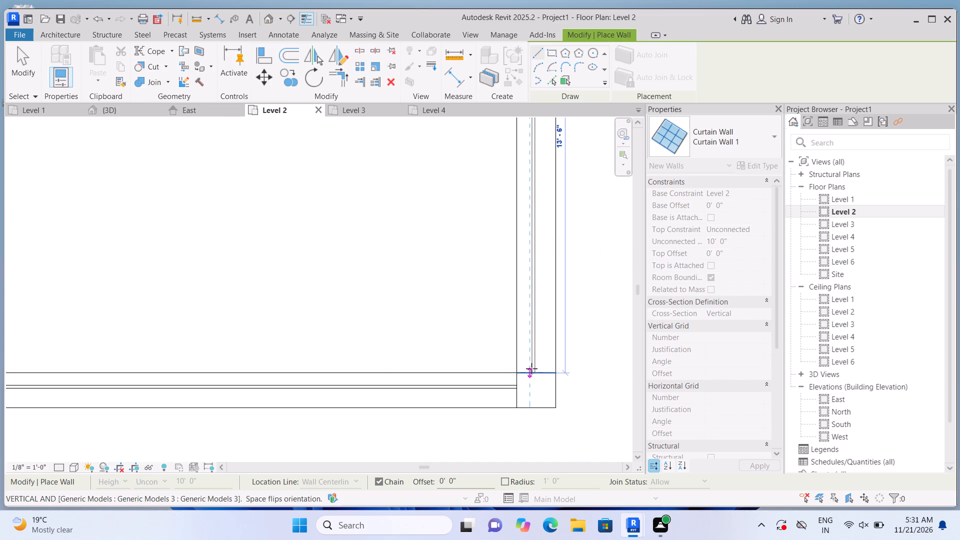
click(531, 368)
key(Escape)
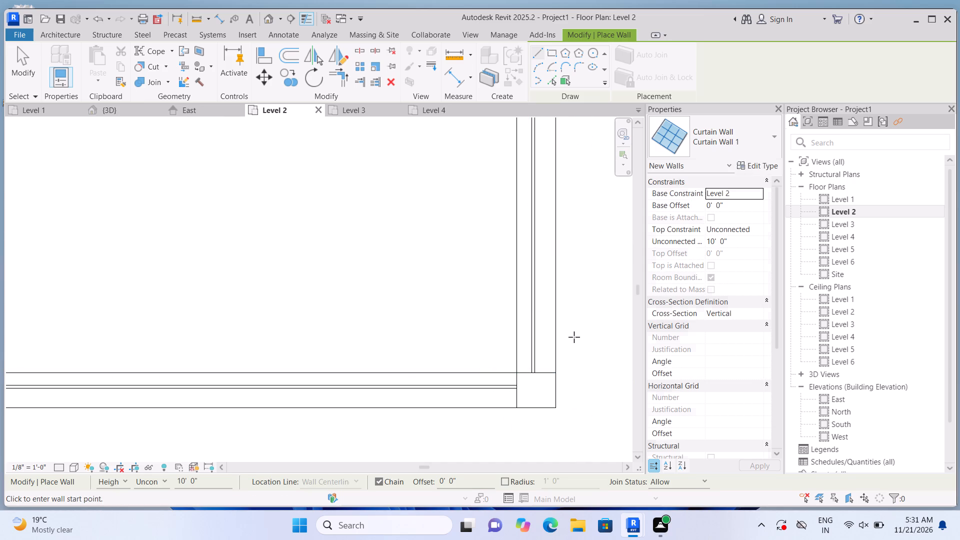
key(Escape)
Examine the new curtain walls around the Level 2 balcony in the 3D view.
scroll(570, 340, down, 2)
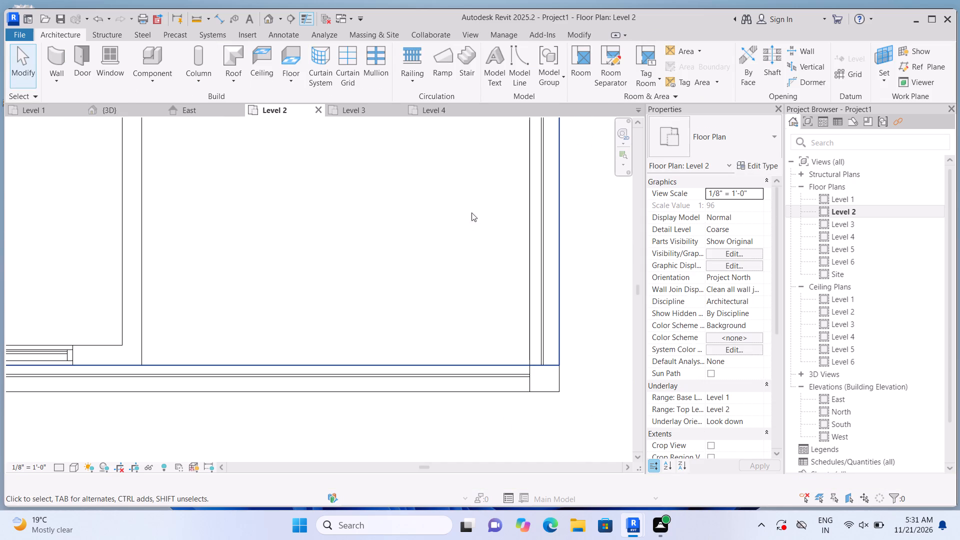
click(267, 16)
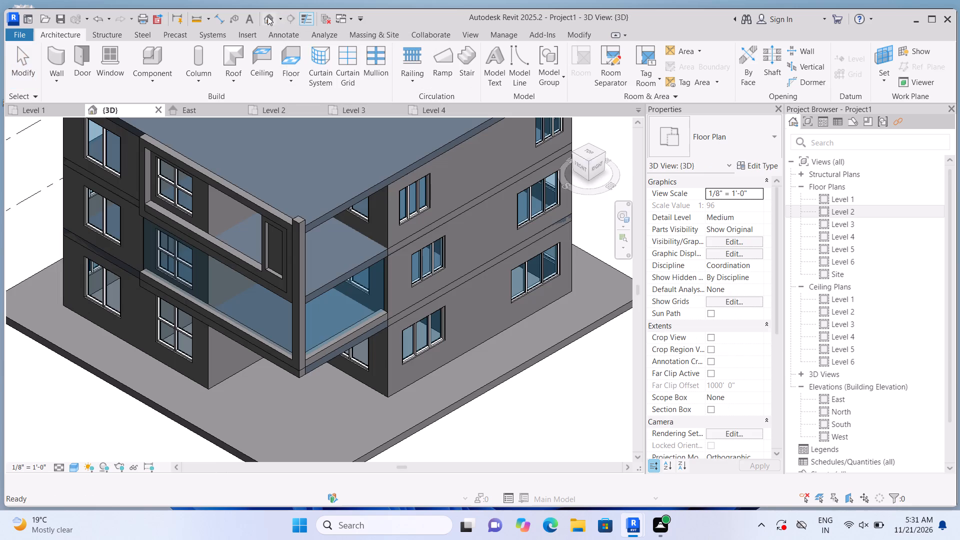
scroll(293, 223, up, 1)
scroll(264, 349, up, 4)
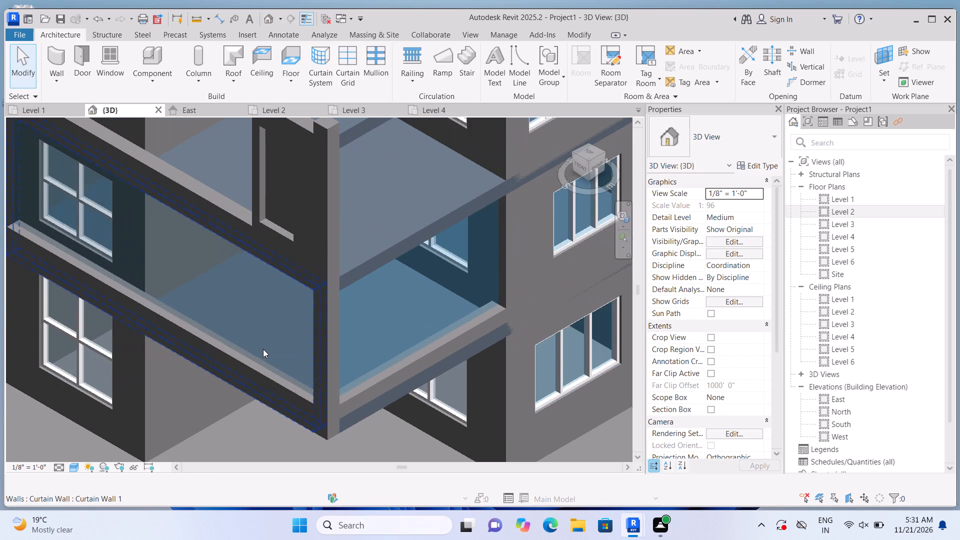
scroll(282, 337, up, 1)
scroll(314, 318, down, 4)
scroll(165, 356, up, 2)
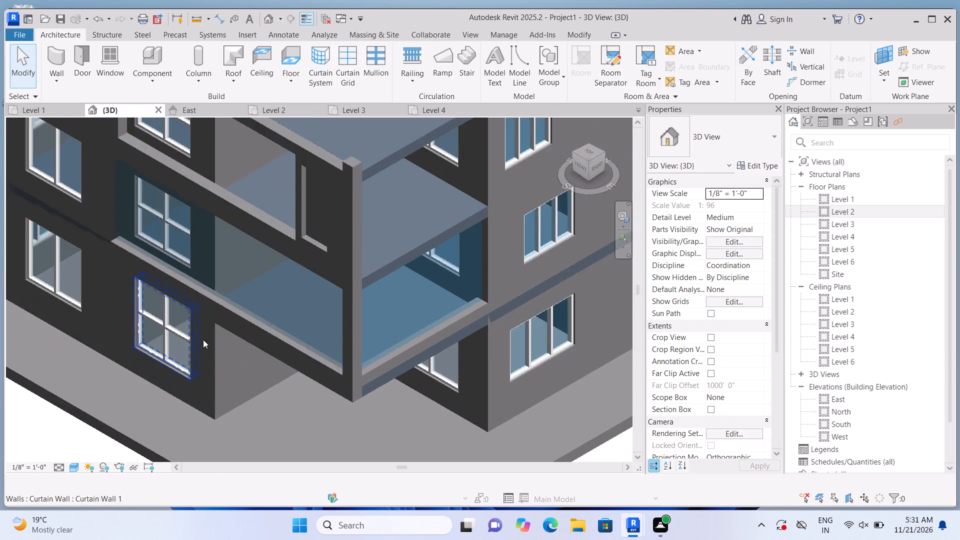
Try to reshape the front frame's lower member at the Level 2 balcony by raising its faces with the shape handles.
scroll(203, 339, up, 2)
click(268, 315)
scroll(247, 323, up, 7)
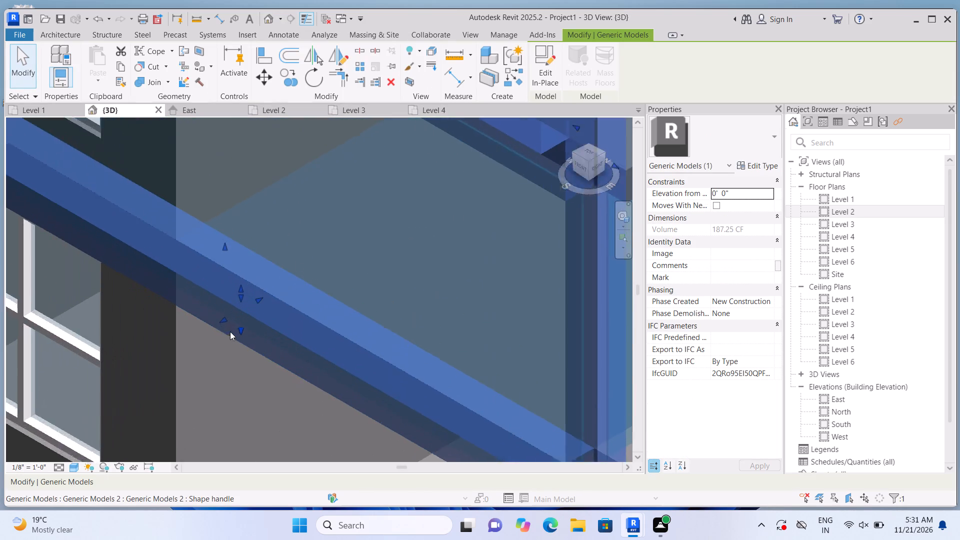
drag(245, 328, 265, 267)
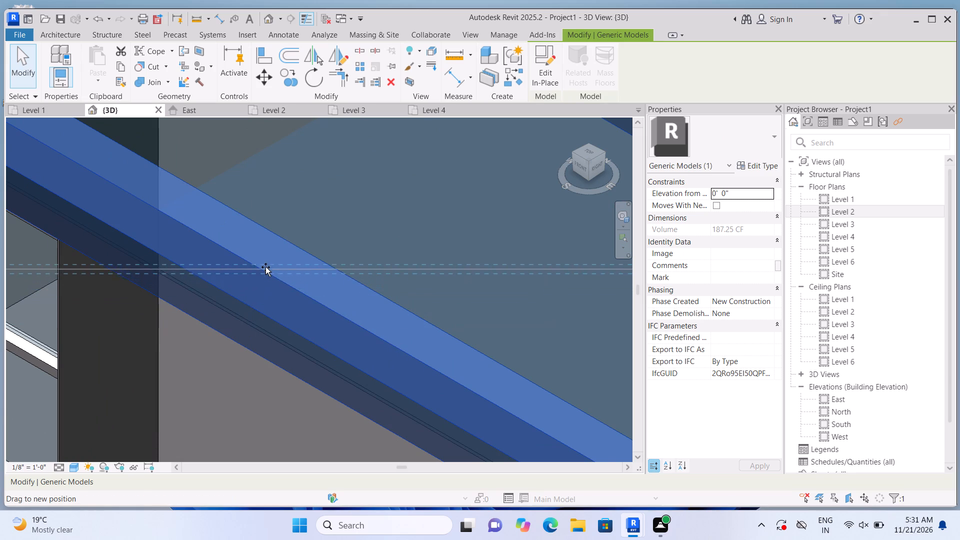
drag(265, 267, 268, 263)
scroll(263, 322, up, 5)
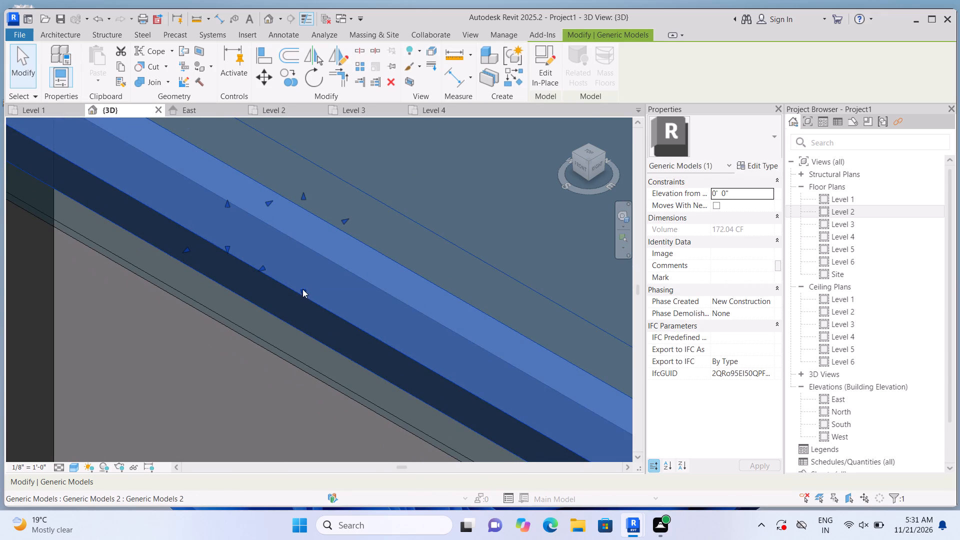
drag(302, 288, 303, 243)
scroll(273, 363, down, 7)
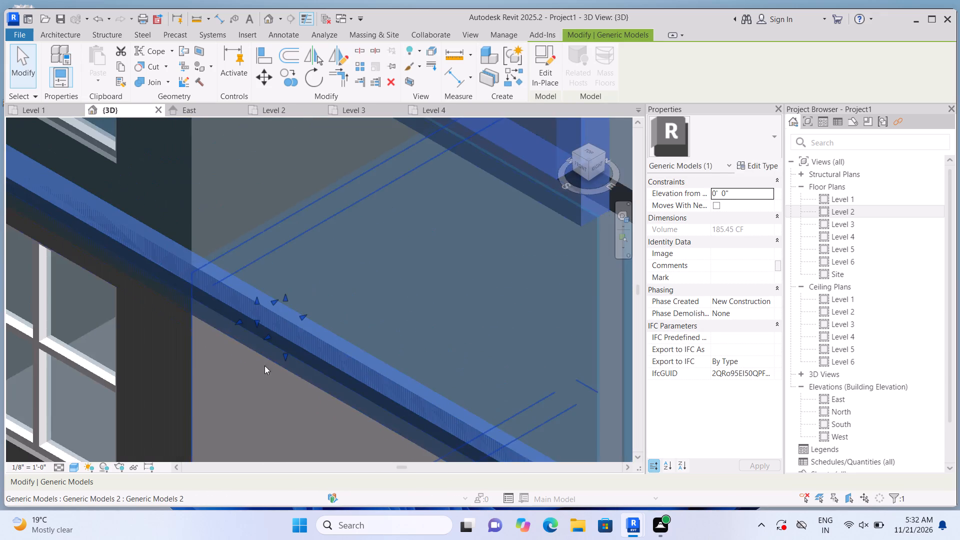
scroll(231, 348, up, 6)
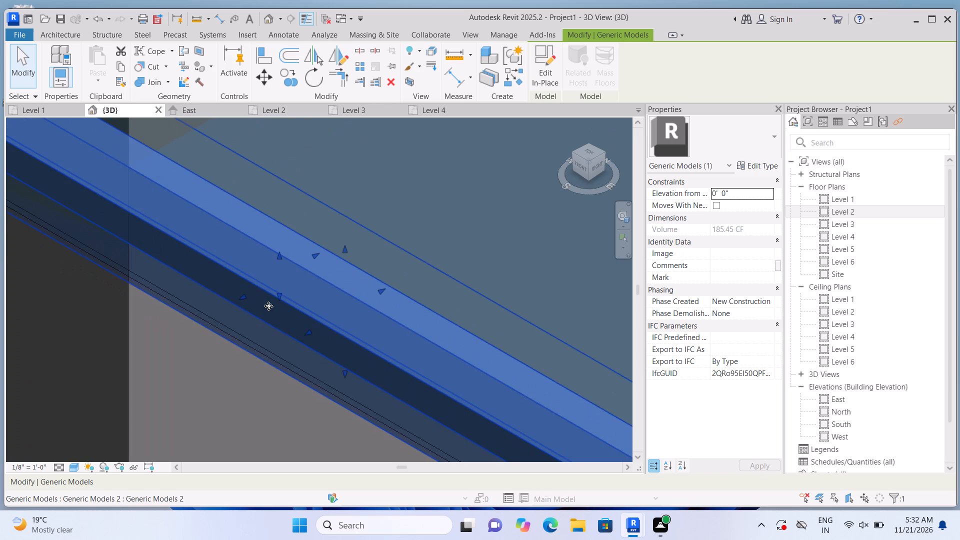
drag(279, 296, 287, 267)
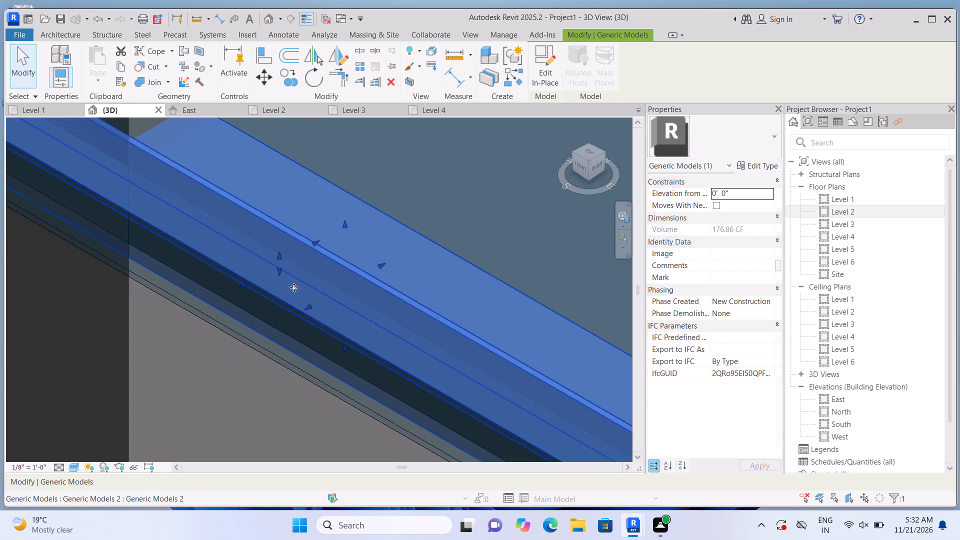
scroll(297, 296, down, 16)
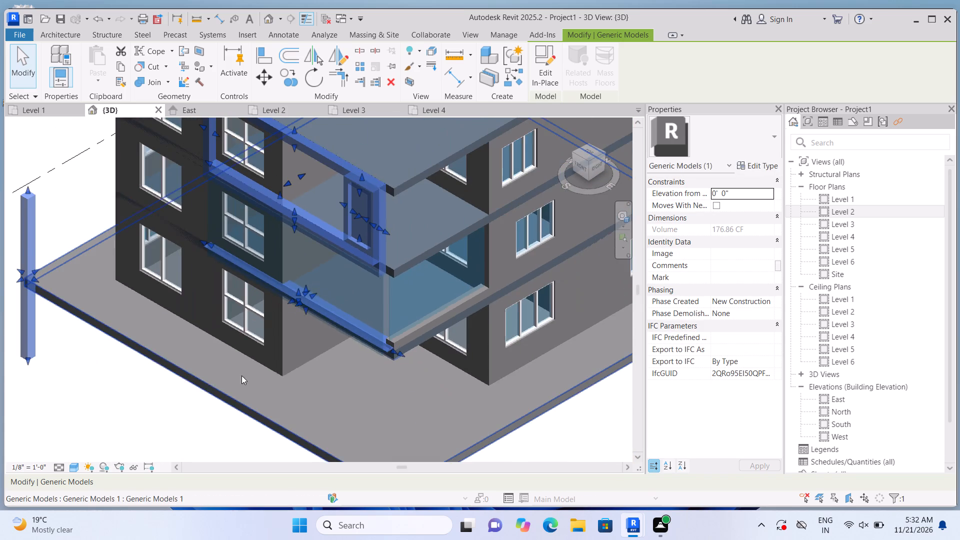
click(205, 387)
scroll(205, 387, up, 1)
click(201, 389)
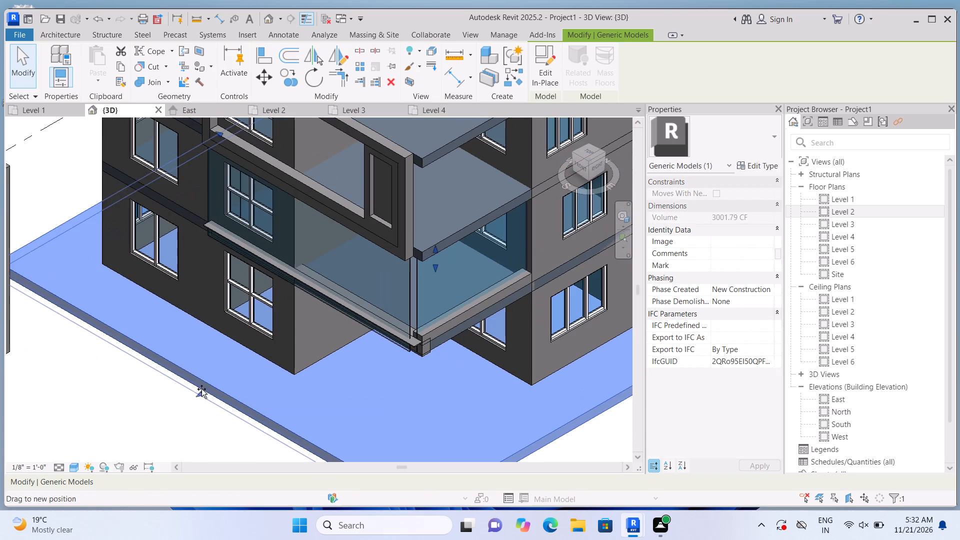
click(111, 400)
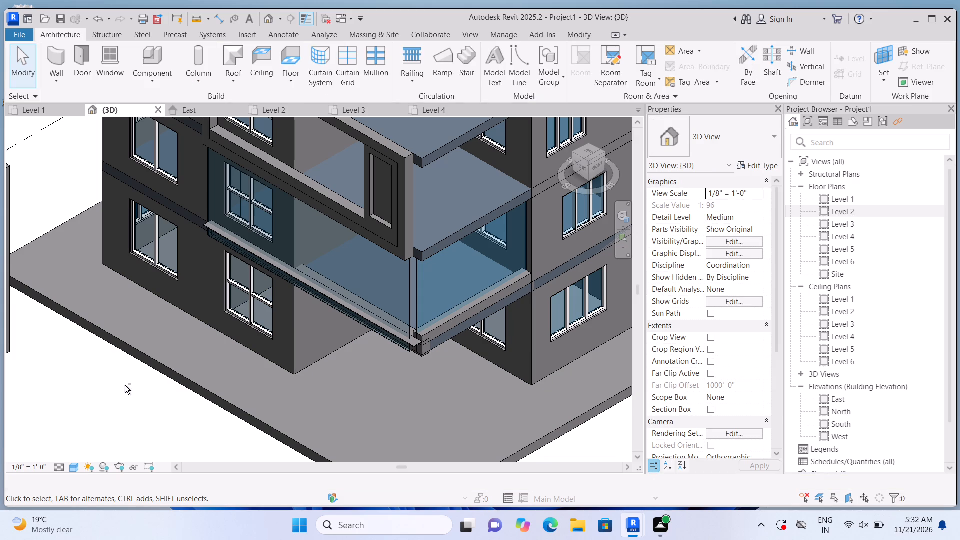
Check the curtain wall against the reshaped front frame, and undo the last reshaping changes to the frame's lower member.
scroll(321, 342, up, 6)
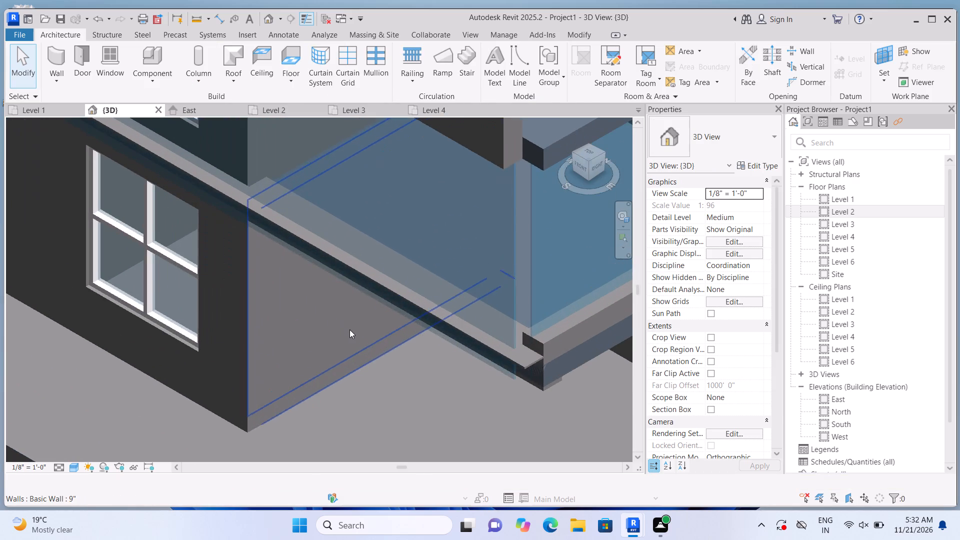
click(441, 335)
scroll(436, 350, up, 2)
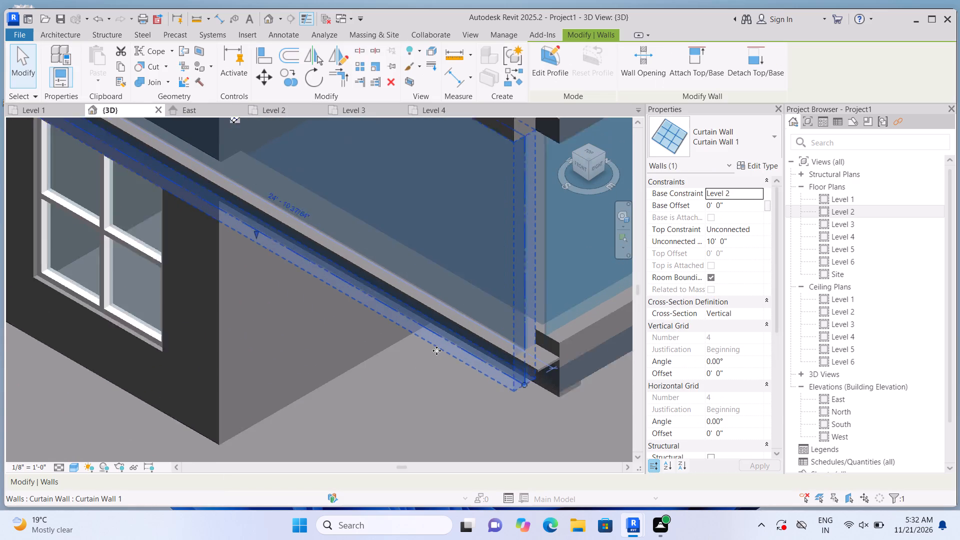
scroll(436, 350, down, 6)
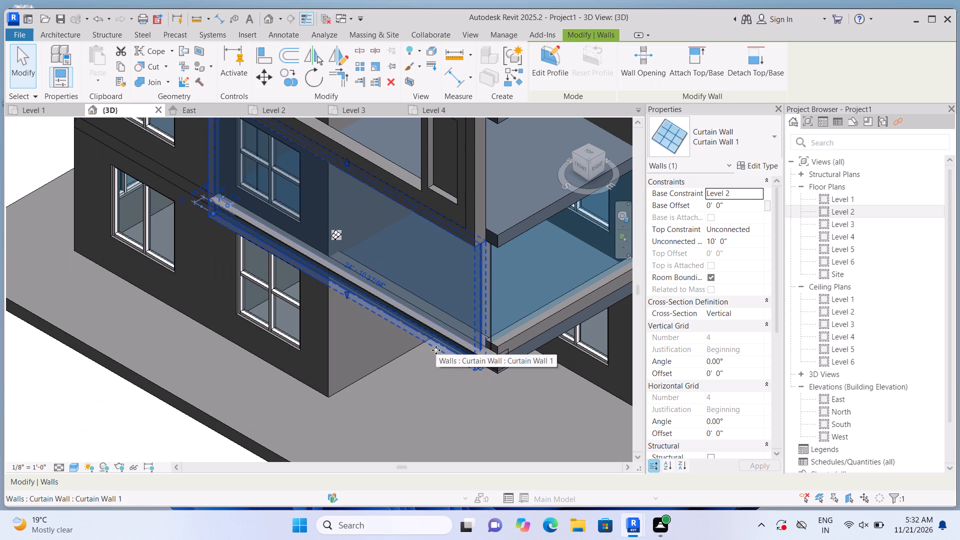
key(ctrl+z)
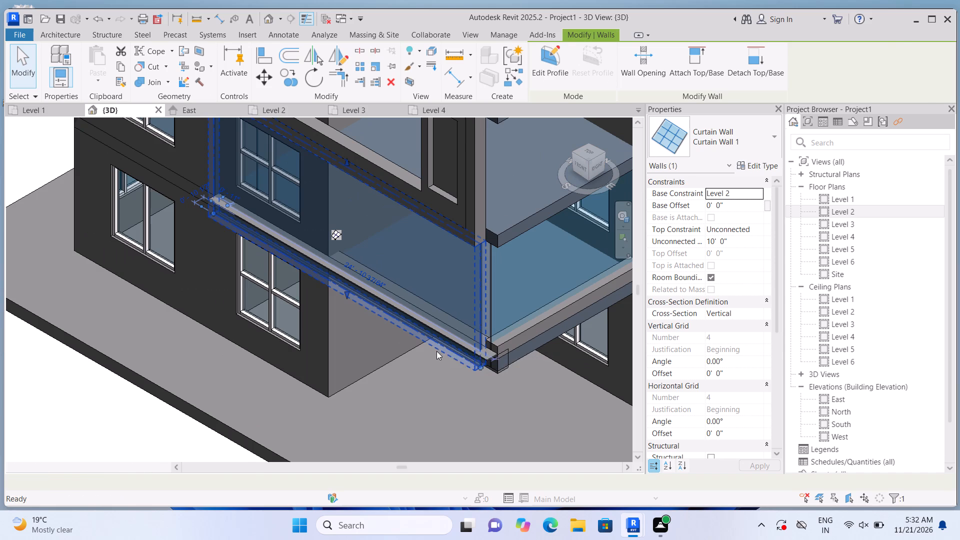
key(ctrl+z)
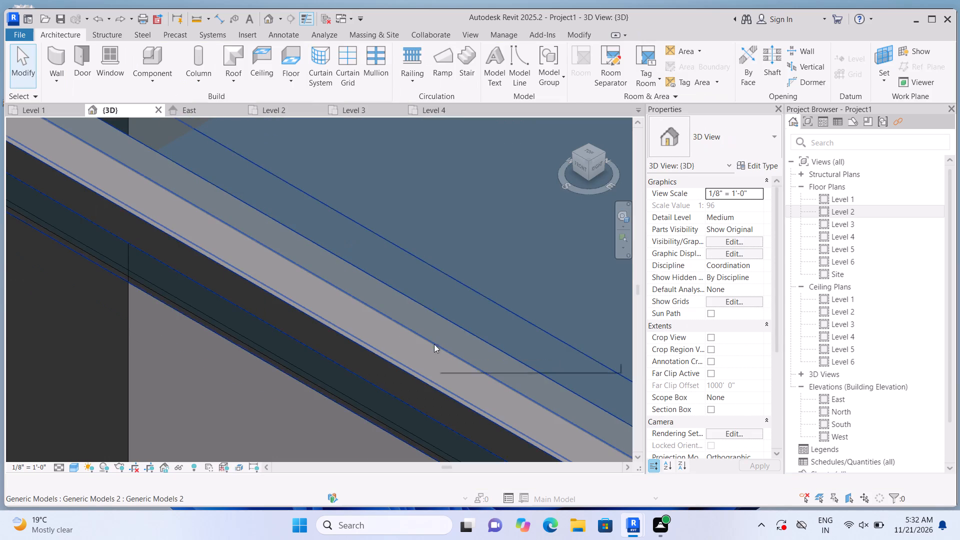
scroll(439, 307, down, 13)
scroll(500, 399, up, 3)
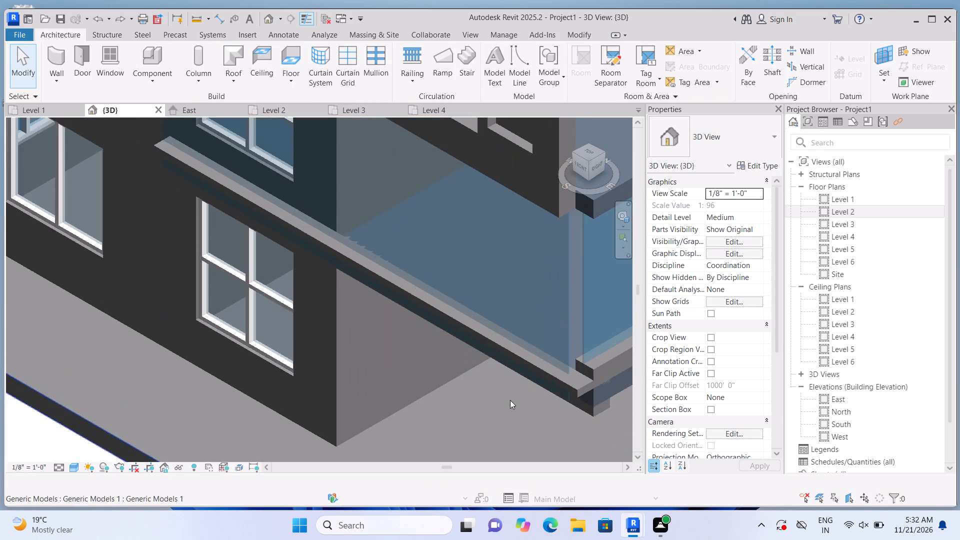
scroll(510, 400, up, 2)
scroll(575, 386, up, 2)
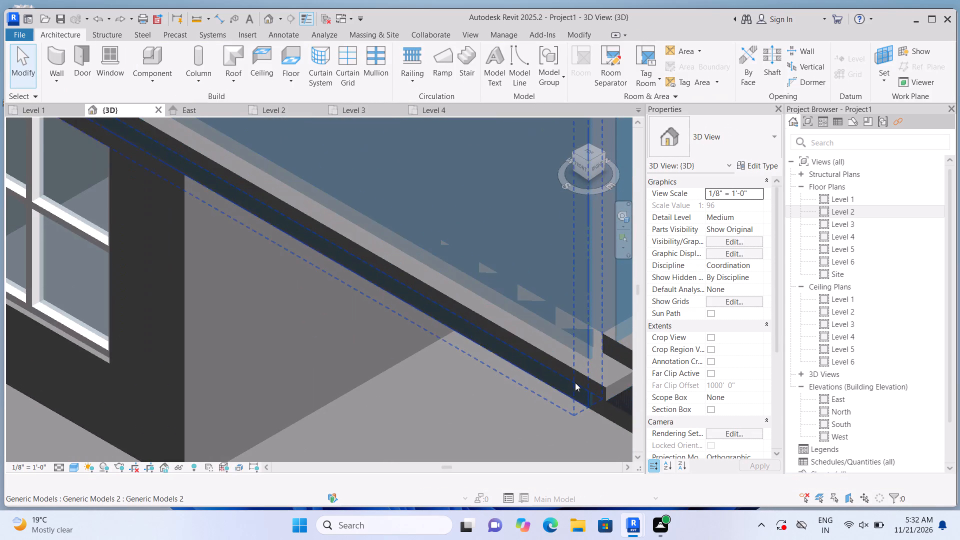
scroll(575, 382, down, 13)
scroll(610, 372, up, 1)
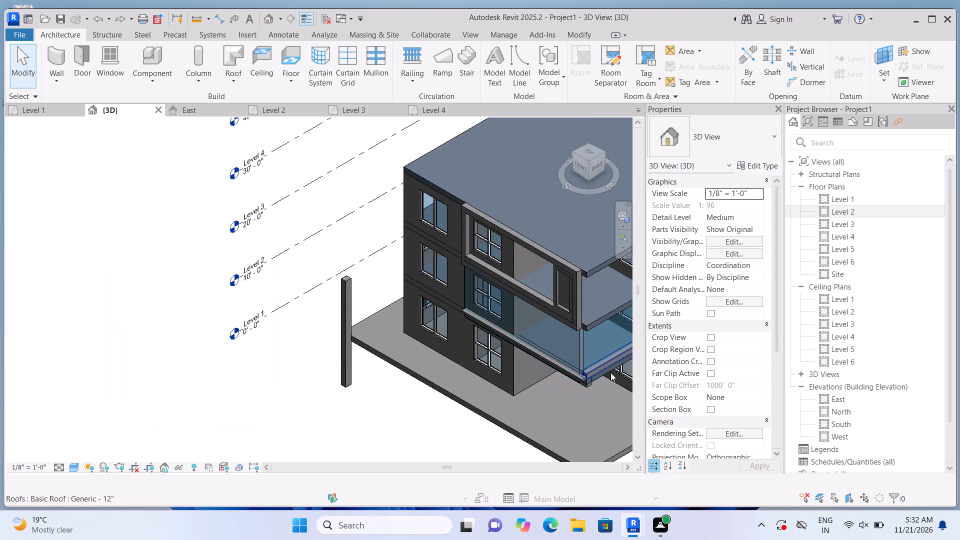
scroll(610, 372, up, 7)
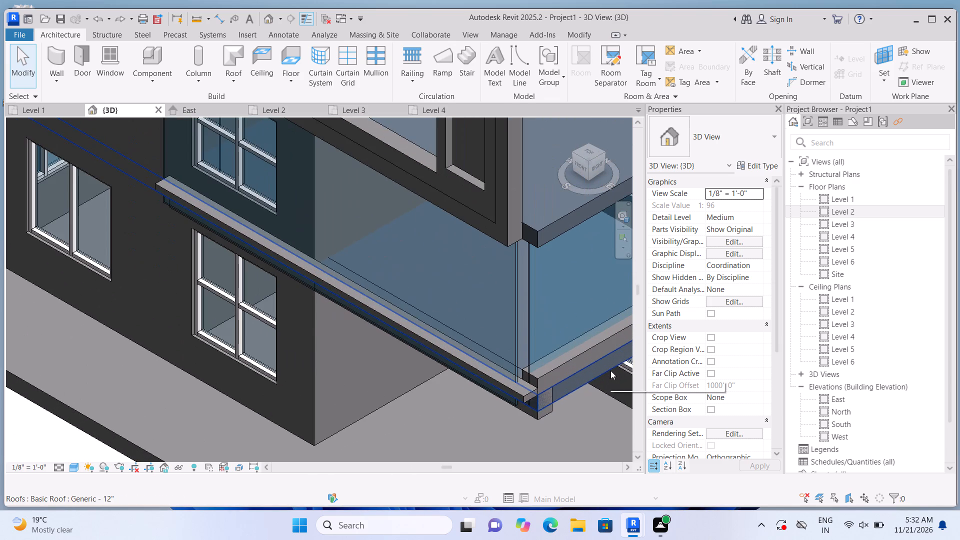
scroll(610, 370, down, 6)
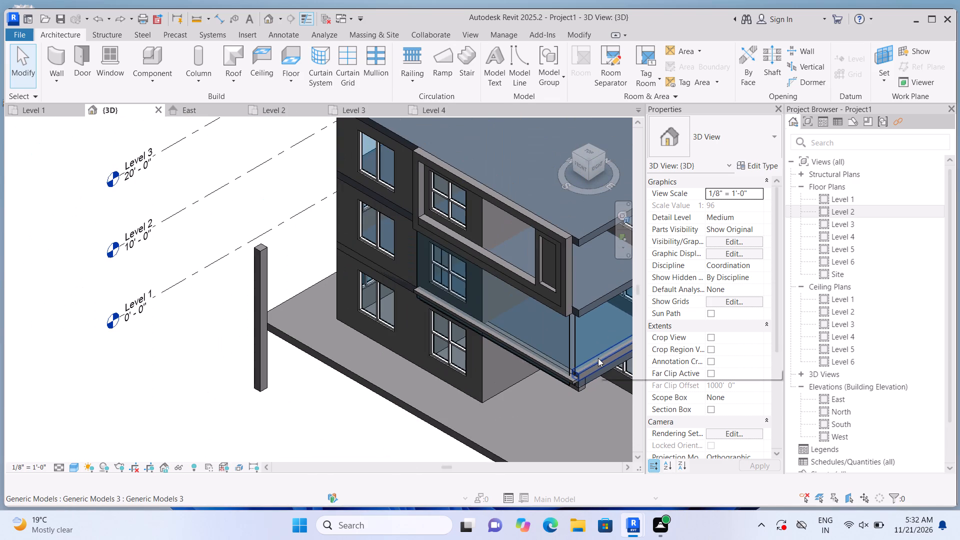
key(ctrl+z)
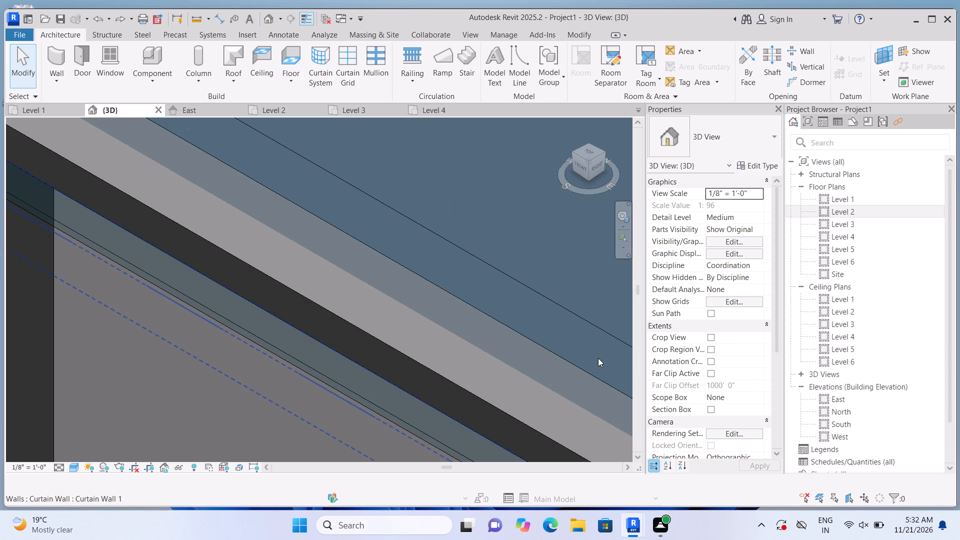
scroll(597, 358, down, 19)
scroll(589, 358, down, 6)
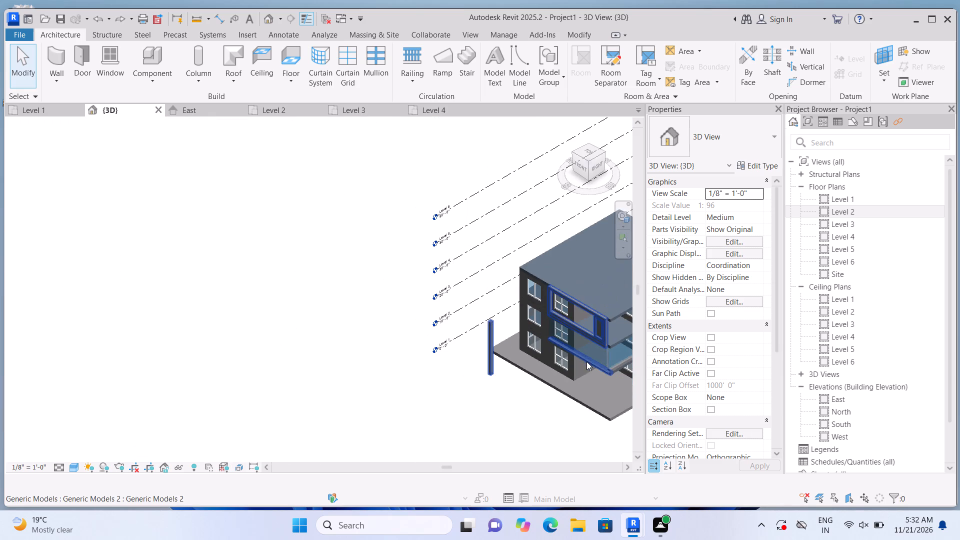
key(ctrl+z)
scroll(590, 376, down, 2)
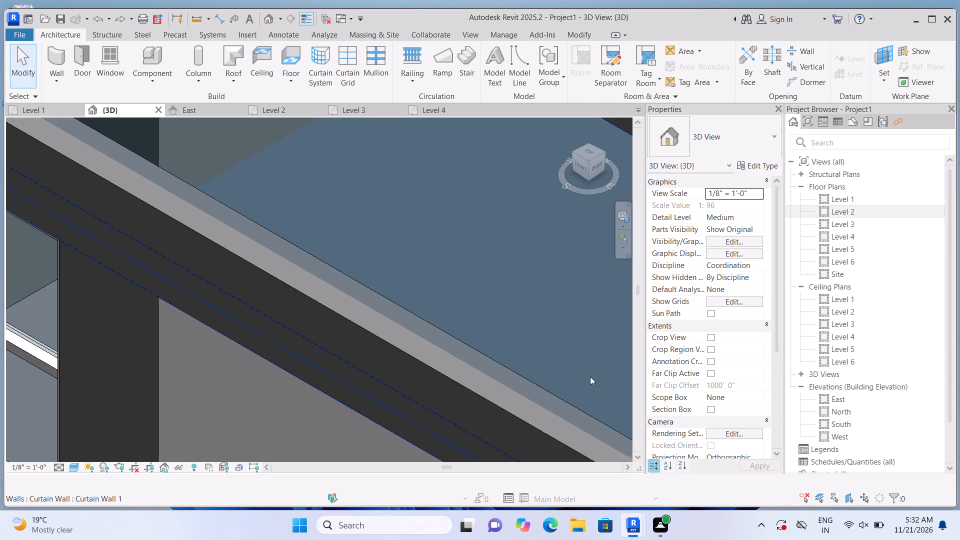
Lower the top of the long front curtain wall on the Level 2 balcony to a height of about 5'-3".
scroll(590, 376, down, 14)
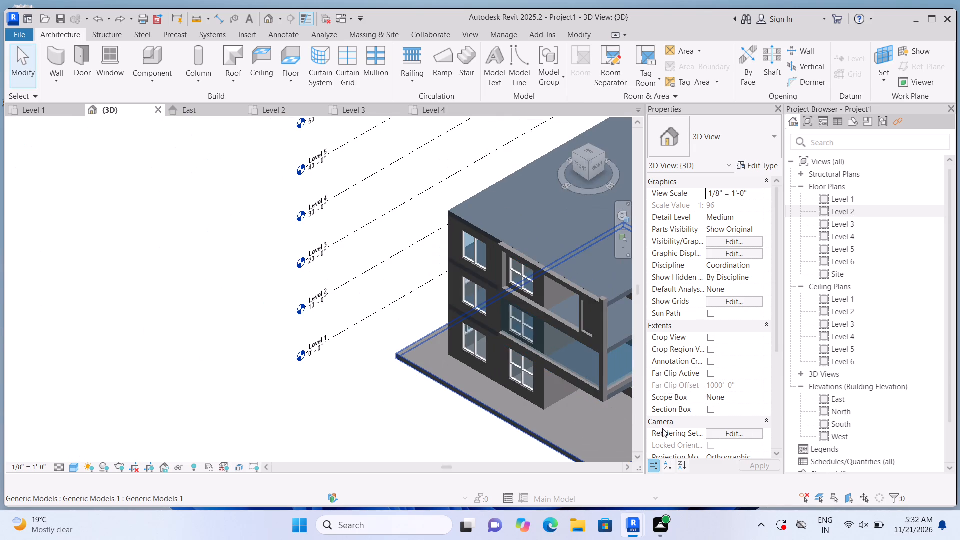
middle_drag(477, 397, 205, 412)
scroll(311, 408, up, 9)
scroll(303, 395, down, 5)
scroll(297, 405, up, 3)
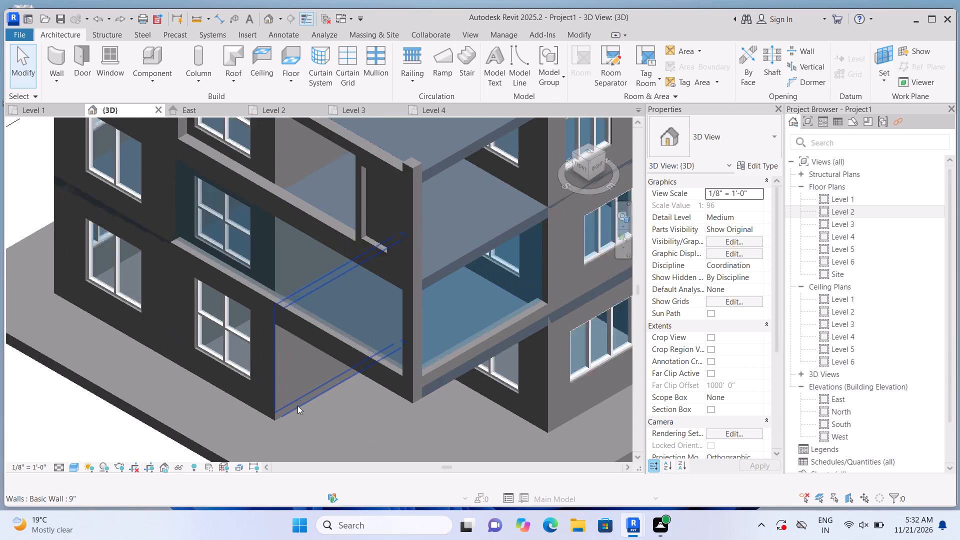
scroll(204, 419, up, 5)
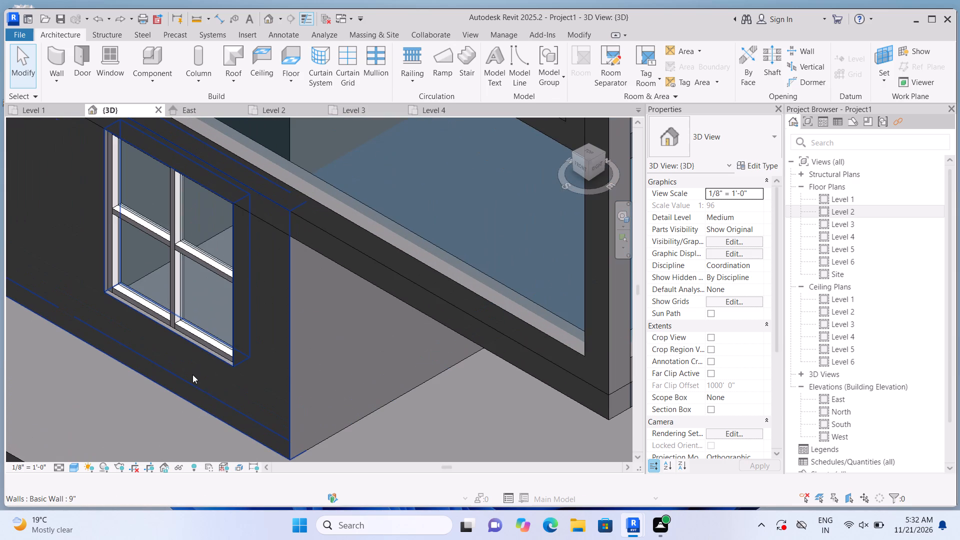
scroll(192, 374, down, 7)
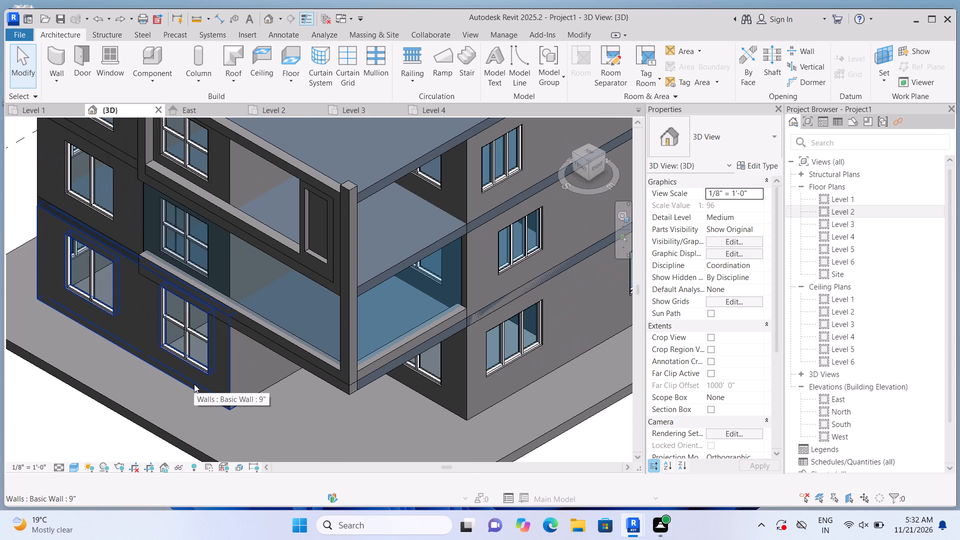
scroll(189, 310, up, 3)
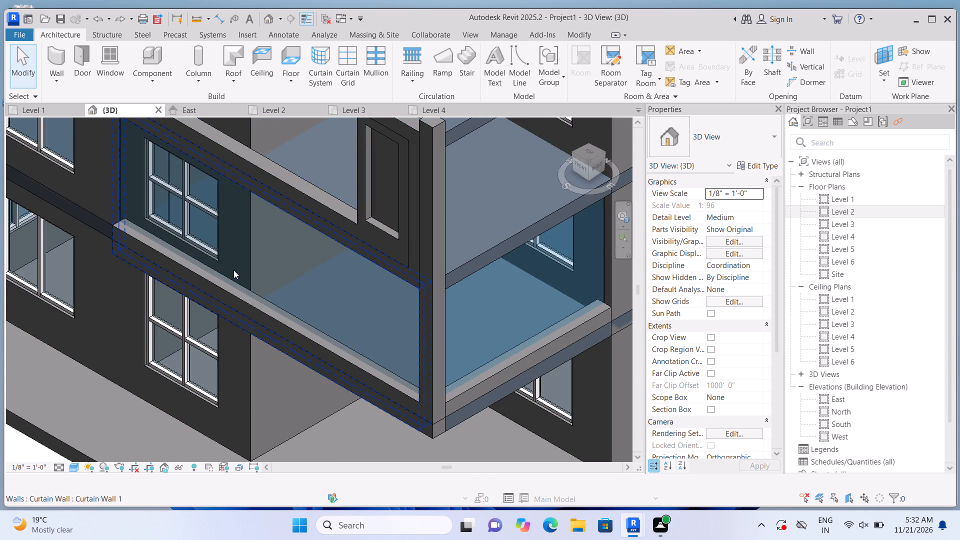
click(233, 270)
scroll(235, 274, up, 3)
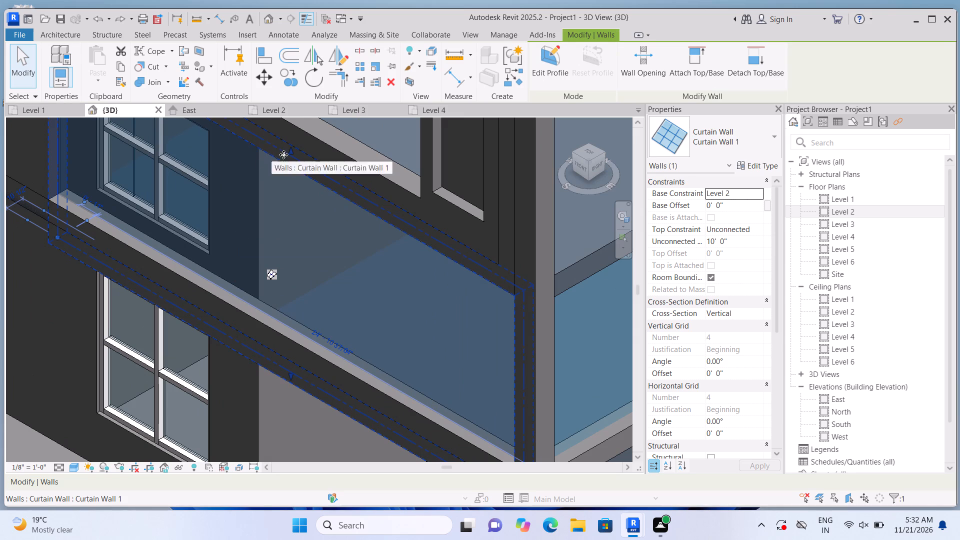
drag(291, 151, 285, 247)
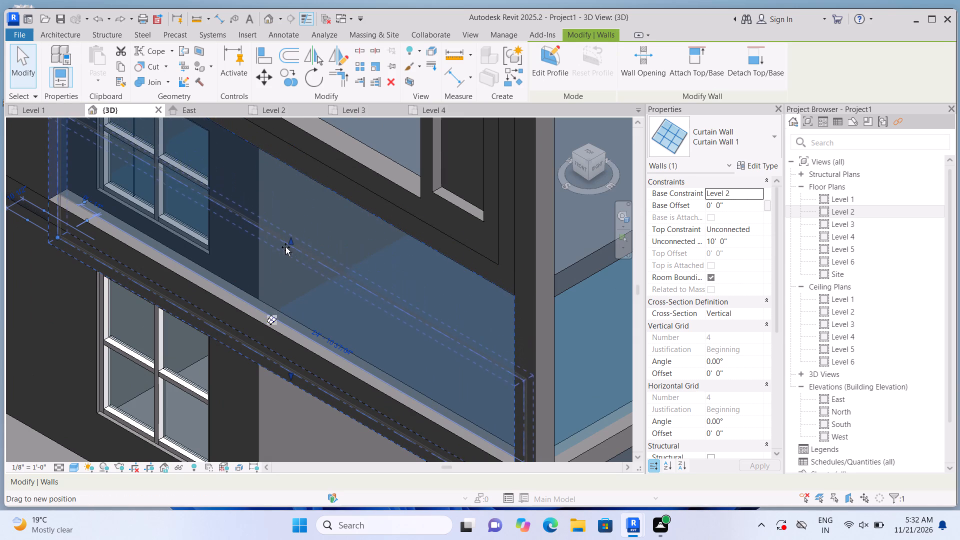
drag(285, 247, 283, 258)
scroll(296, 241, down, 7)
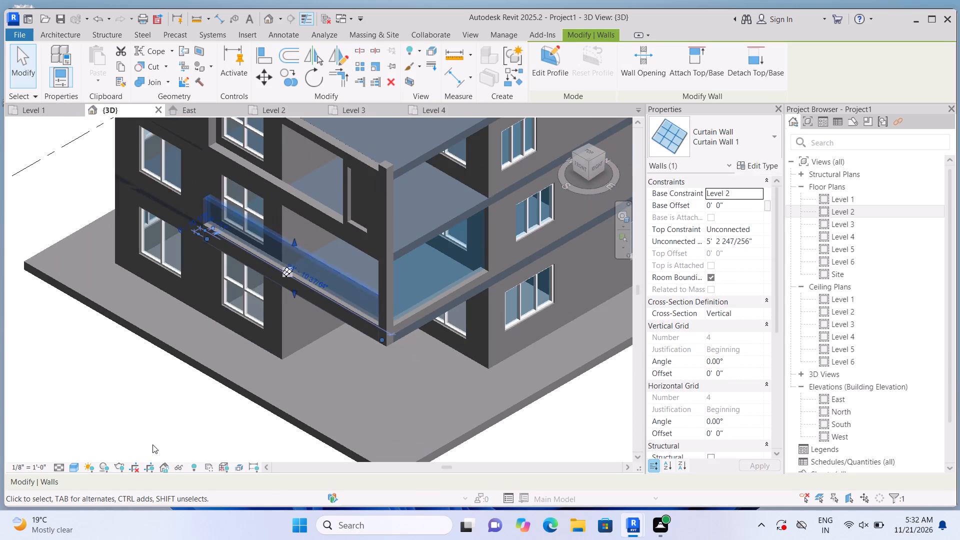
click(140, 402)
Raise the base of the side curtain wall on the Level 2 balcony to an offset of about 1'-8 3/4".
scroll(251, 408, up, 4)
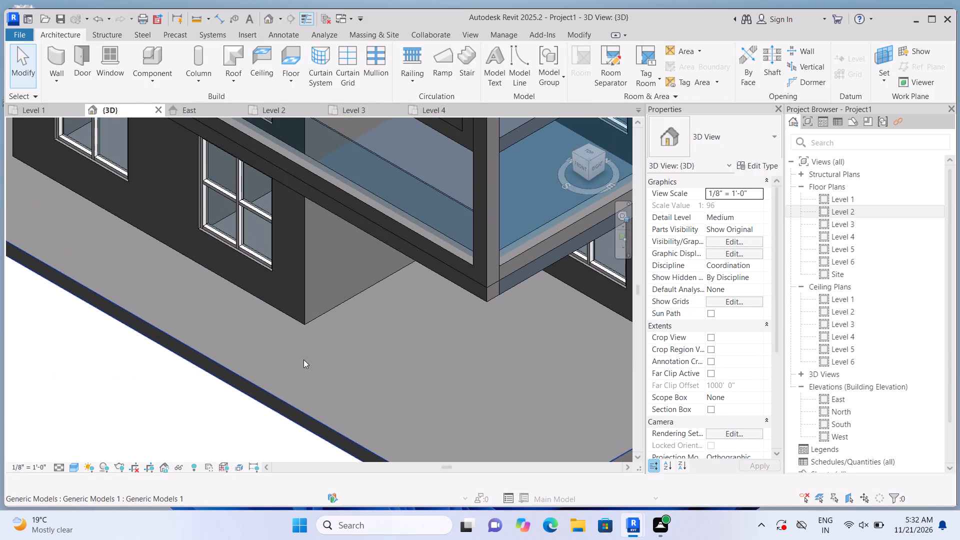
scroll(306, 363, down, 7)
scroll(388, 338, up, 8)
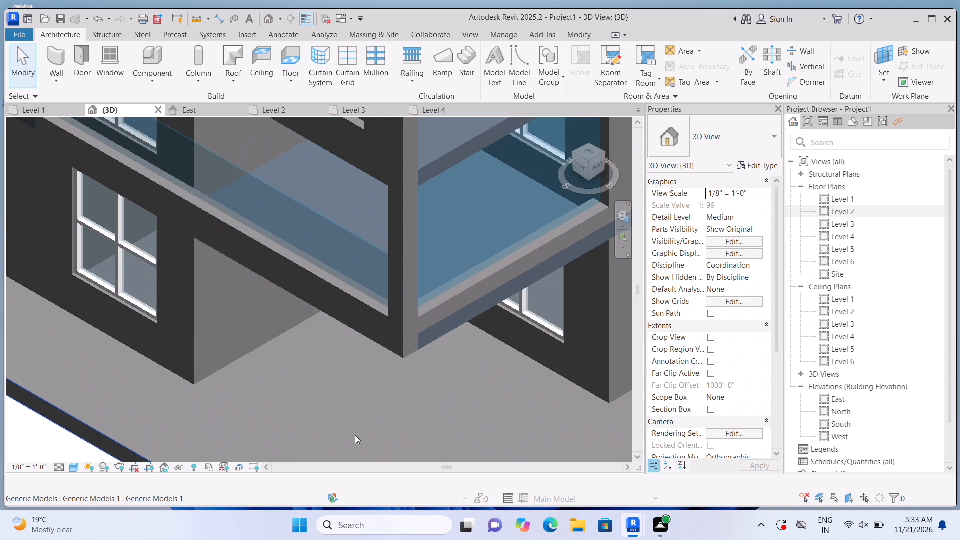
scroll(357, 431, down, 2)
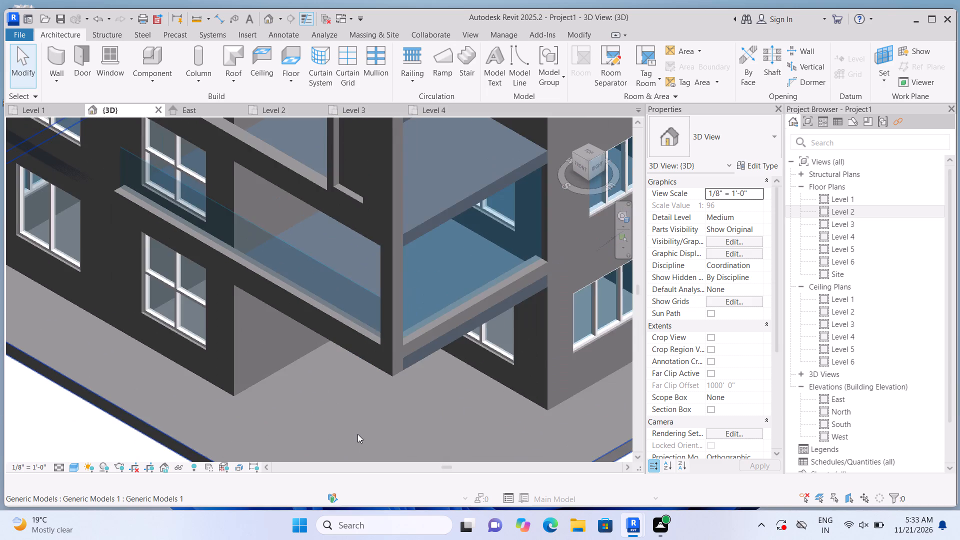
scroll(357, 434, down, 2)
scroll(440, 321, up, 3)
click(440, 320)
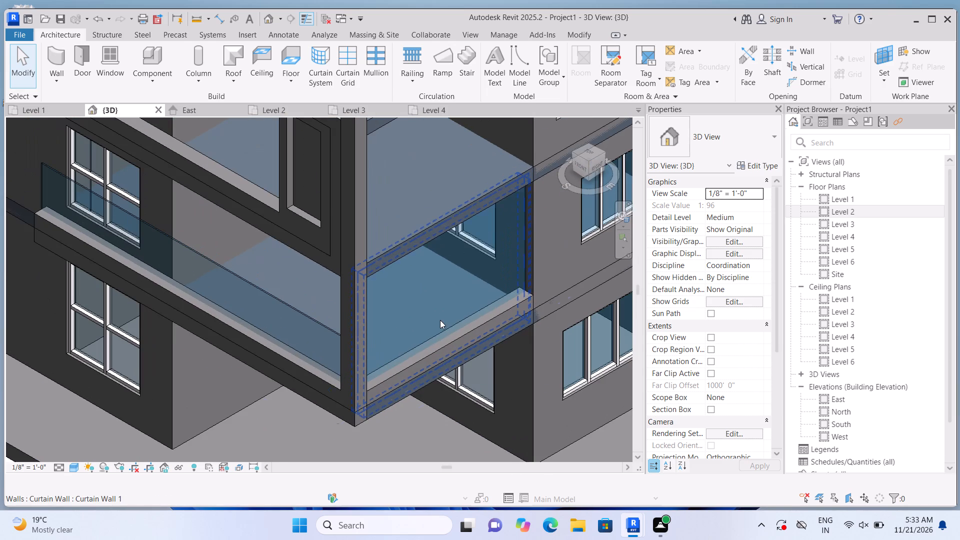
scroll(449, 359, up, 2)
scroll(443, 241, up, 2)
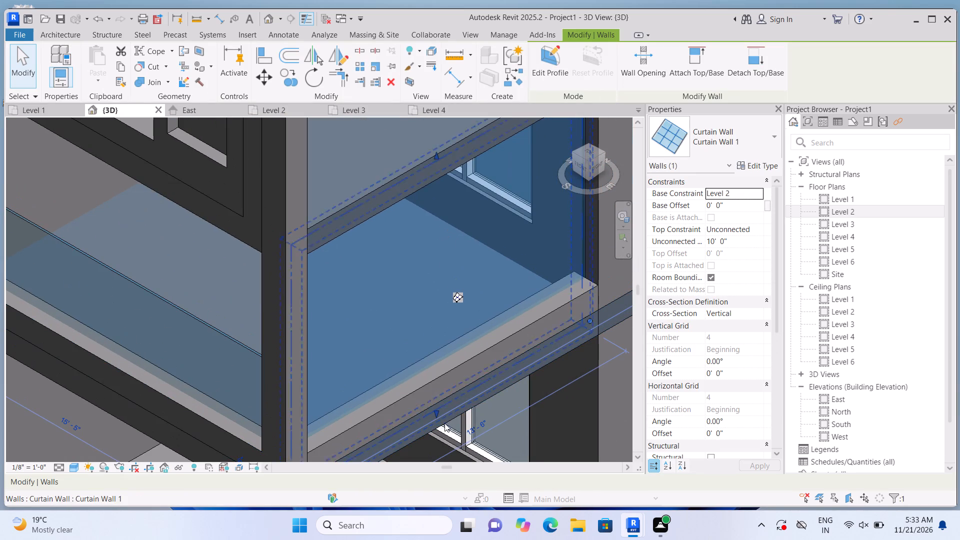
drag(437, 412, 424, 379)
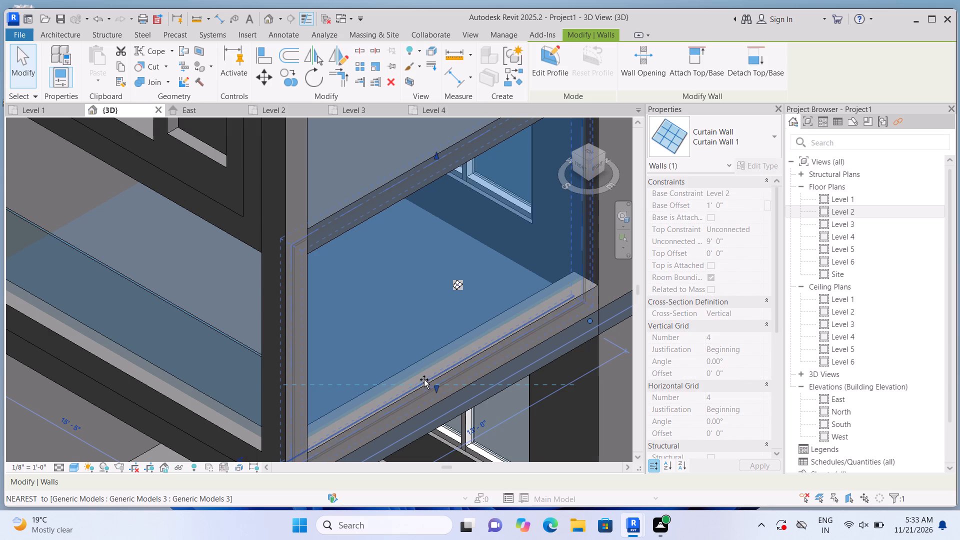
drag(424, 379, 421, 366)
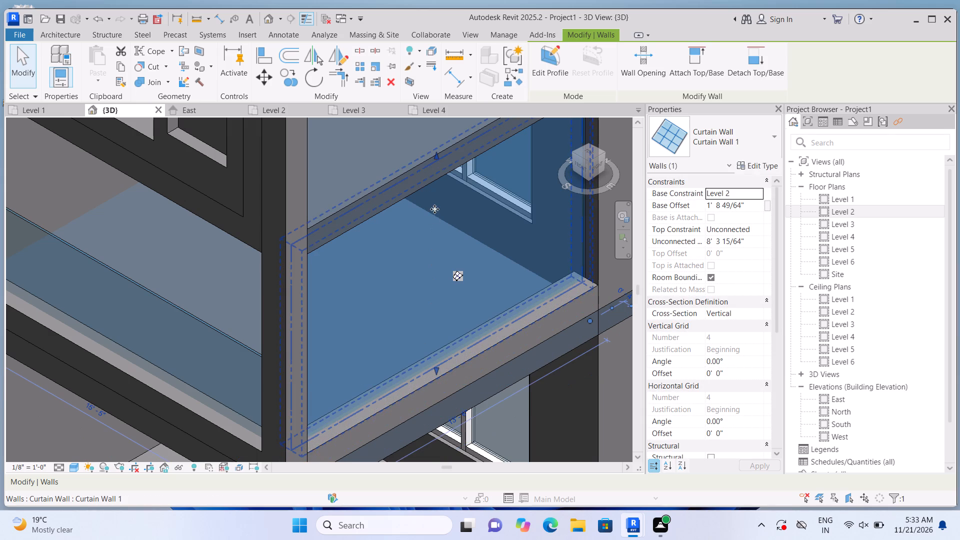
Lower the top of the side curtain wall on the Level 2 balcony to a height of about 3'-2 5/8".
drag(439, 148, 448, 243)
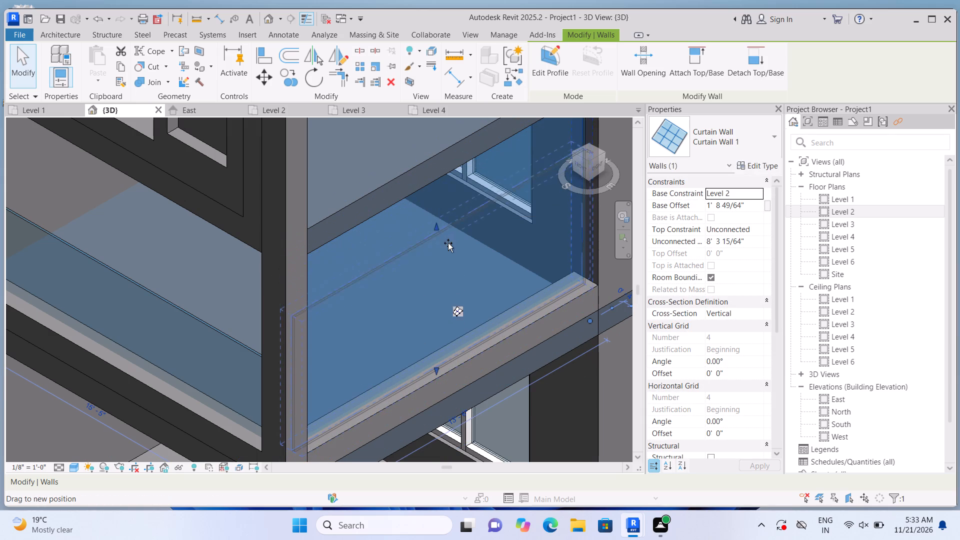
drag(448, 243, 454, 286)
scroll(454, 277, down, 8)
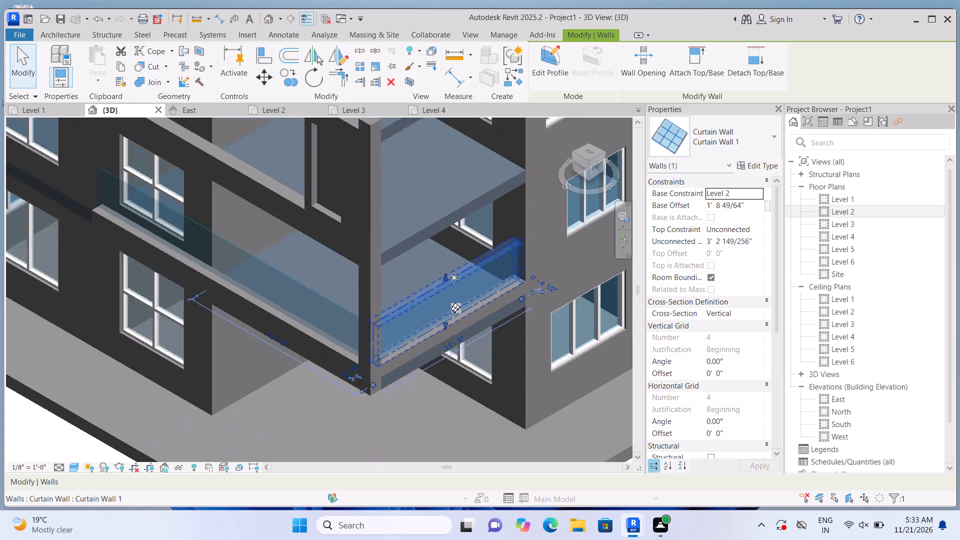
click(173, 424)
Add two vertical curtain grid lines to the Level 2 front curtain wall, about 4'-0" from its left end and 4'-6" further along.
scroll(335, 369, up, 2)
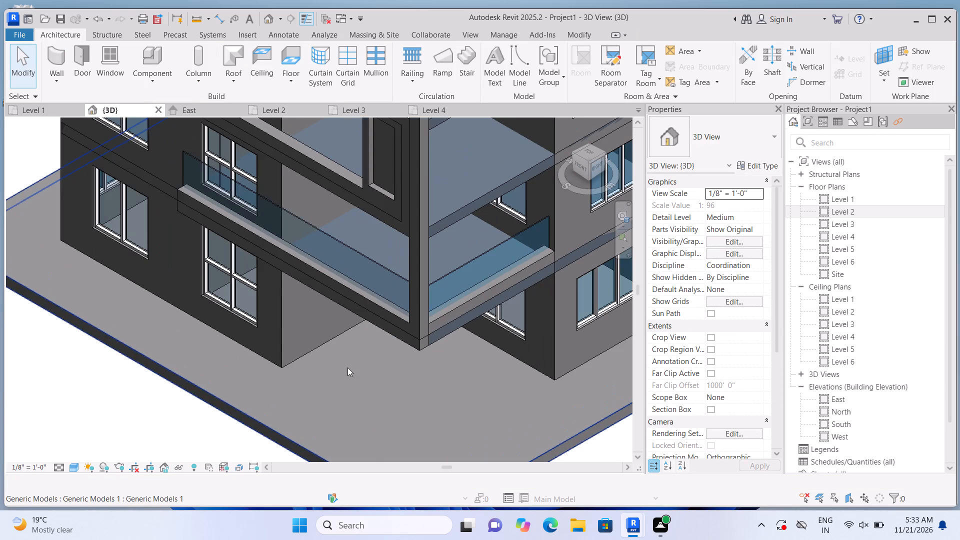
click(345, 81)
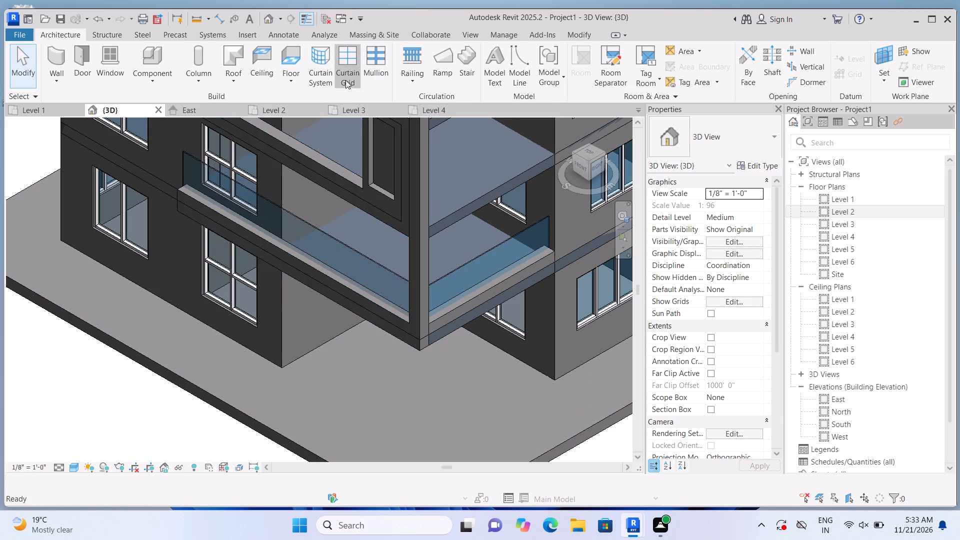
scroll(346, 162, up, 2)
scroll(253, 233, up, 2)
scroll(172, 197, up, 2)
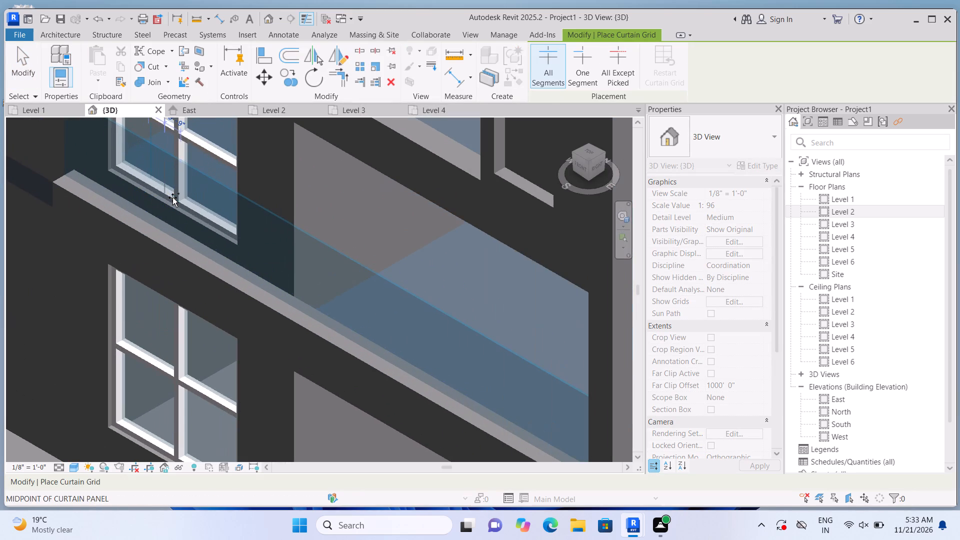
click(582, 168)
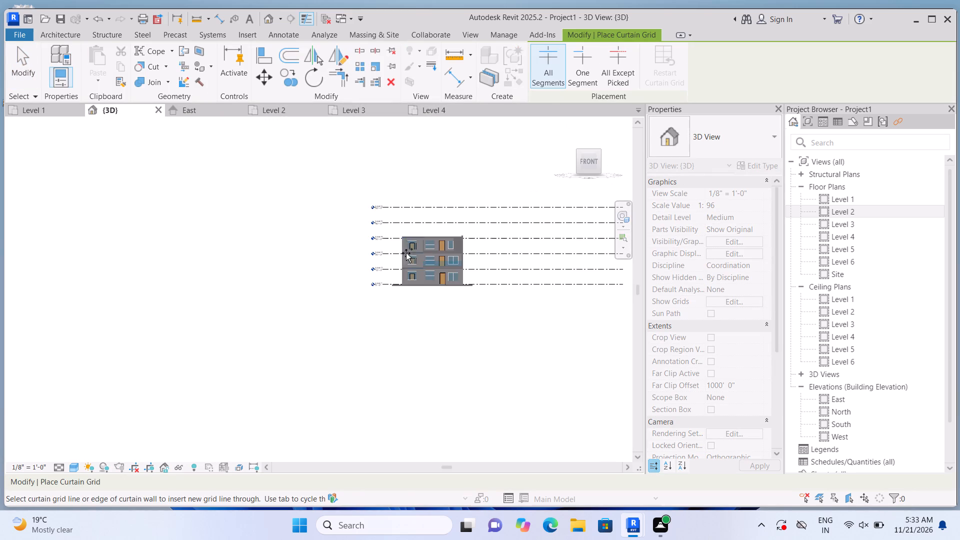
scroll(428, 287, up, 3)
scroll(224, 338, up, 10)
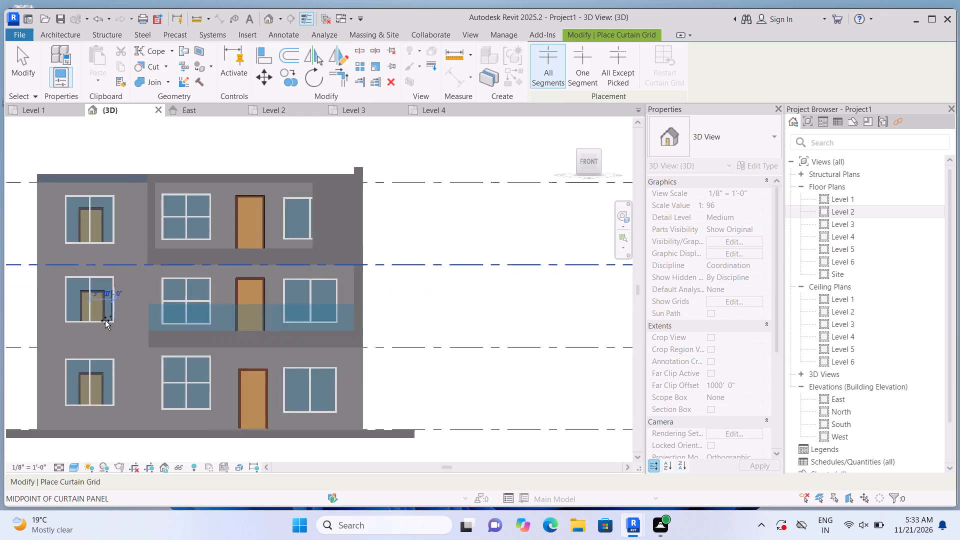
scroll(105, 320, up, 5)
scroll(109, 321, down, 3)
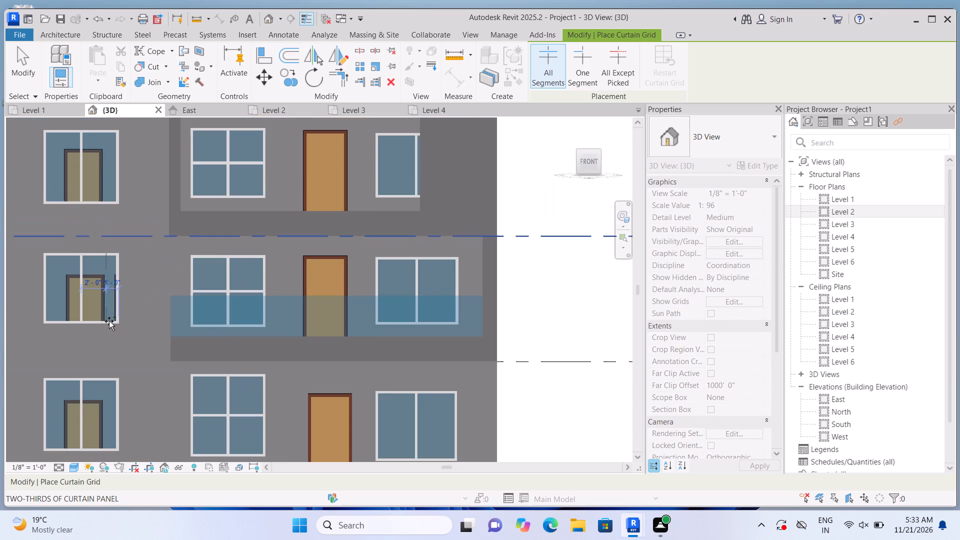
scroll(230, 294, up, 4)
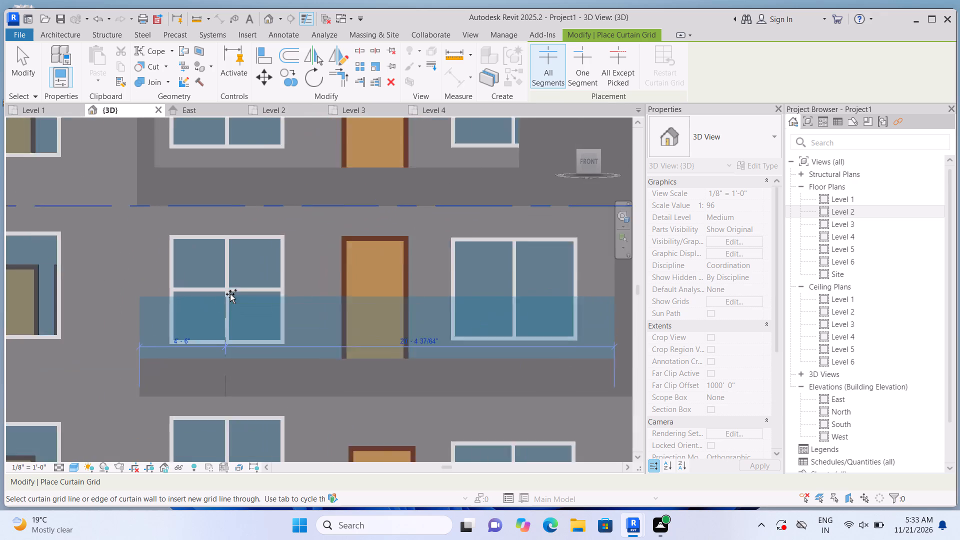
click(212, 302)
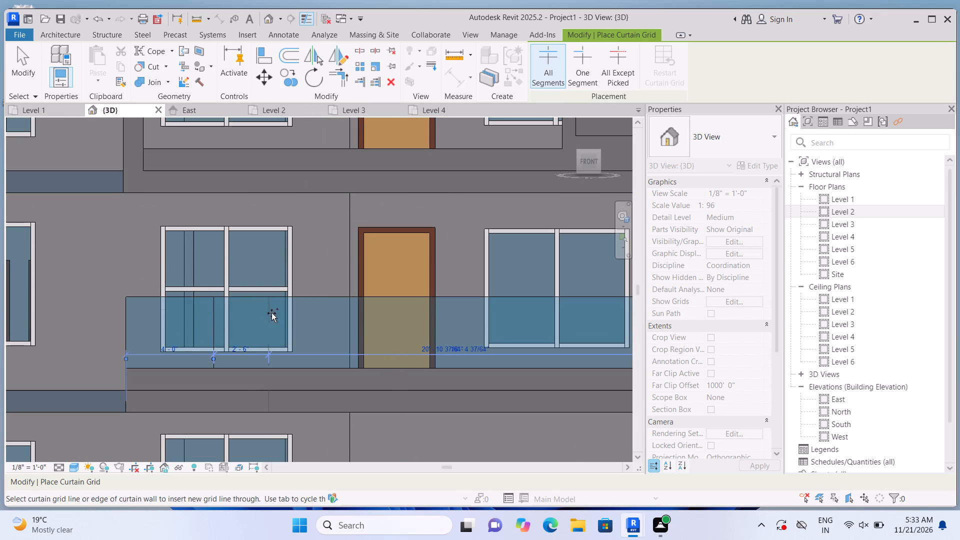
click(317, 313)
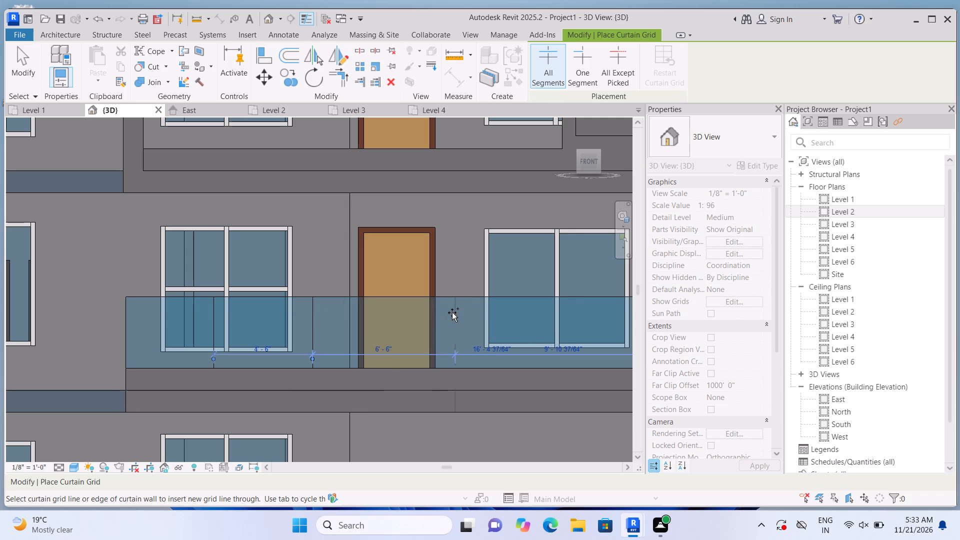
Divide the rest of the Level 2 front curtain wall with three more vertical grid lines, spaced roughly 4 to 5 feet apart.
scroll(423, 302, up, 1)
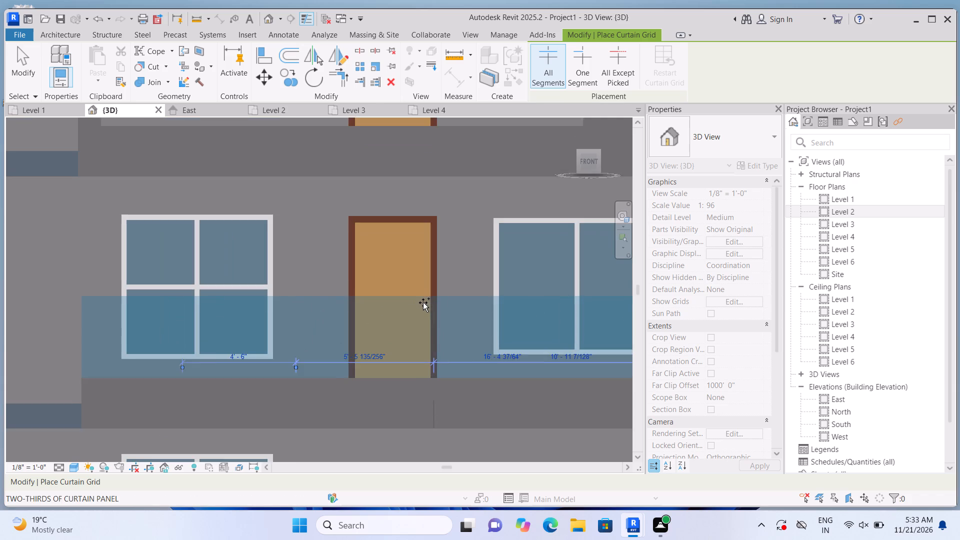
scroll(423, 302, up, 1)
click(411, 302)
scroll(416, 307, down, 6)
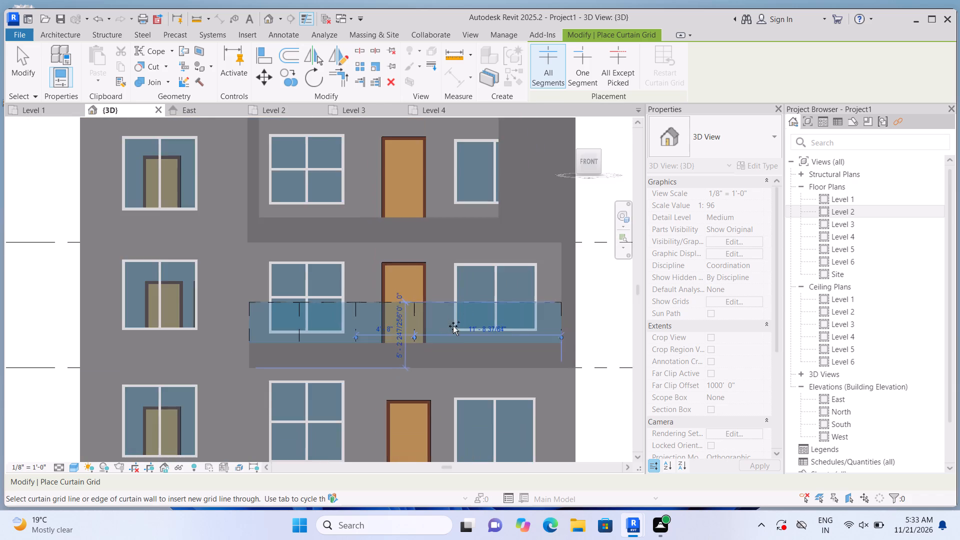
scroll(457, 327, up, 6)
click(475, 316)
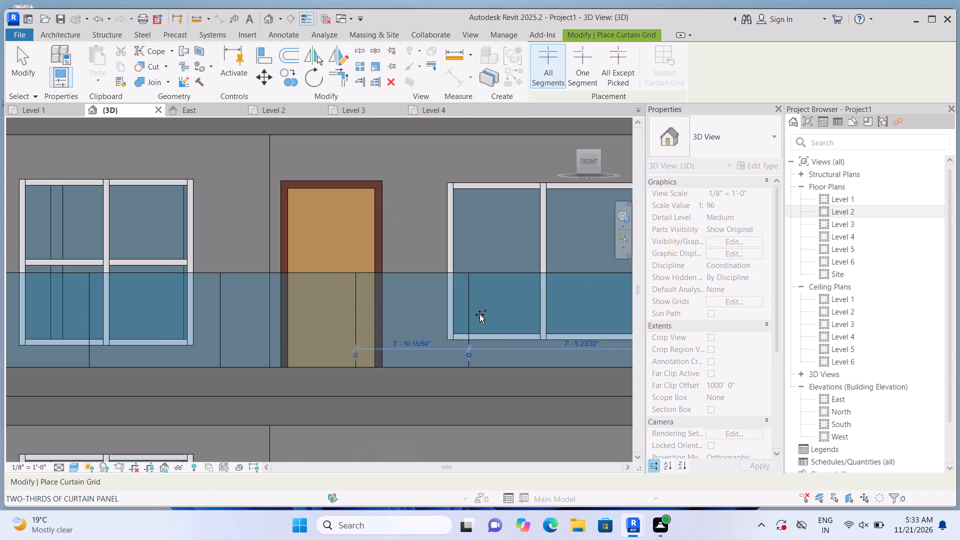
scroll(484, 315, down, 4)
scroll(528, 313, up, 5)
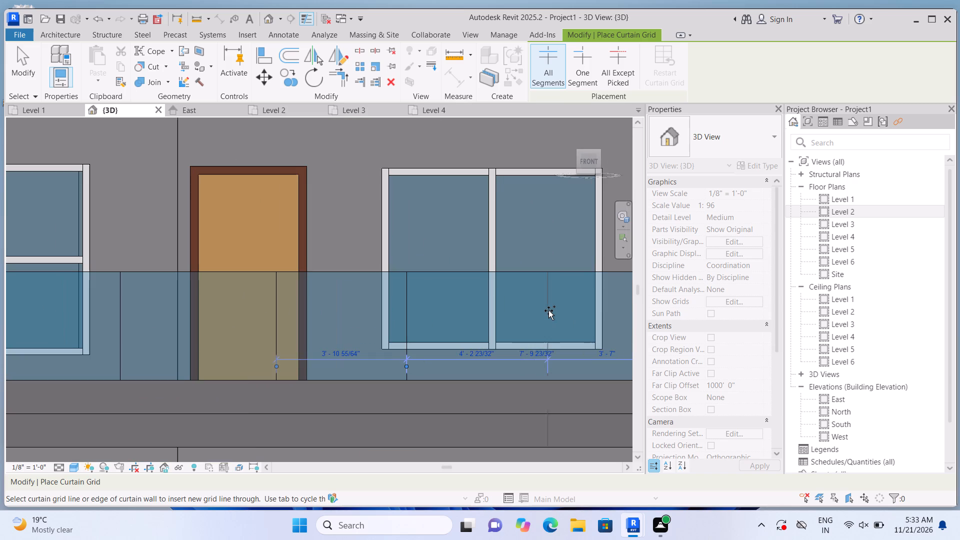
click(549, 310)
scroll(541, 321, down, 6)
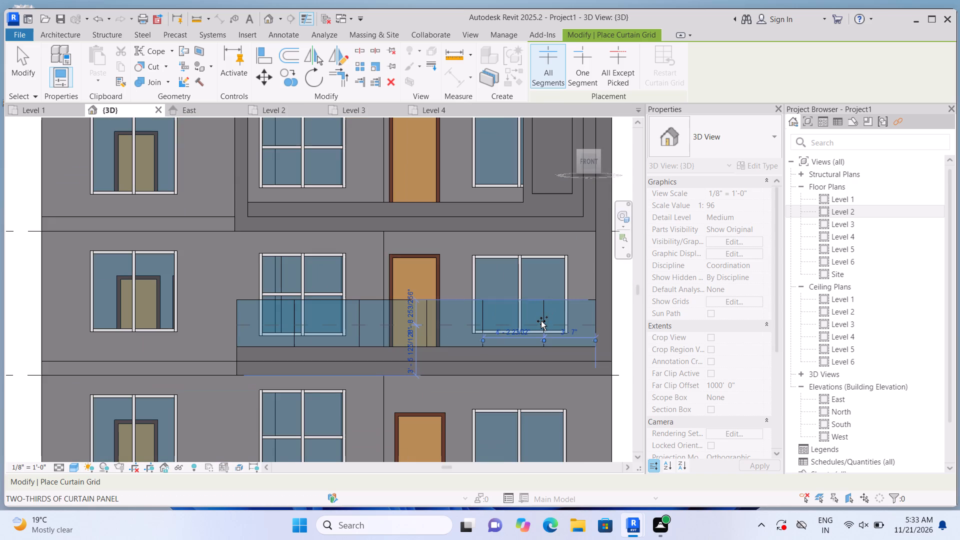
key(Escape)
key(Escape)
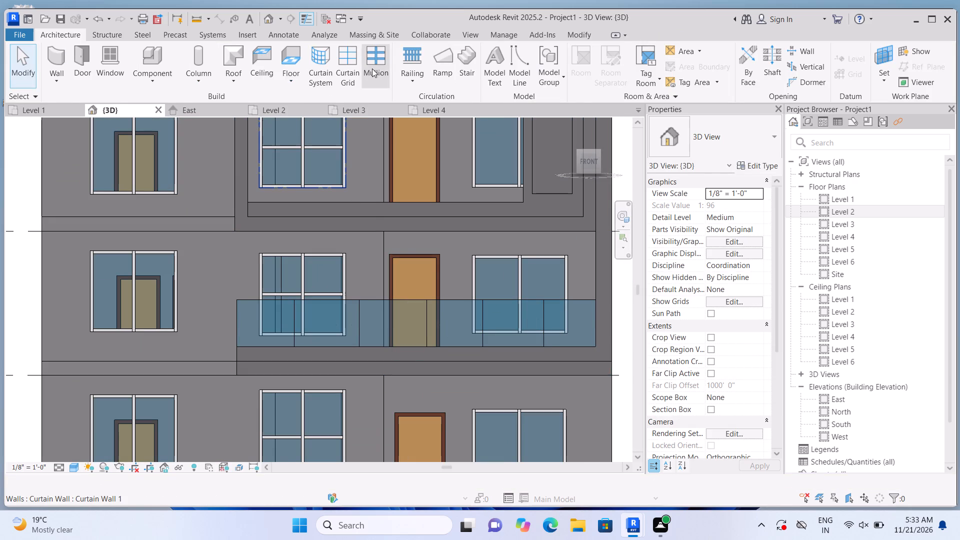
Place 2.5" x 5" rectangular mullions on the Level 2 front curtain wall's top edge, both end edges and all five vertical grid lines.
click(372, 68)
scroll(258, 344, up, 1)
click(251, 329)
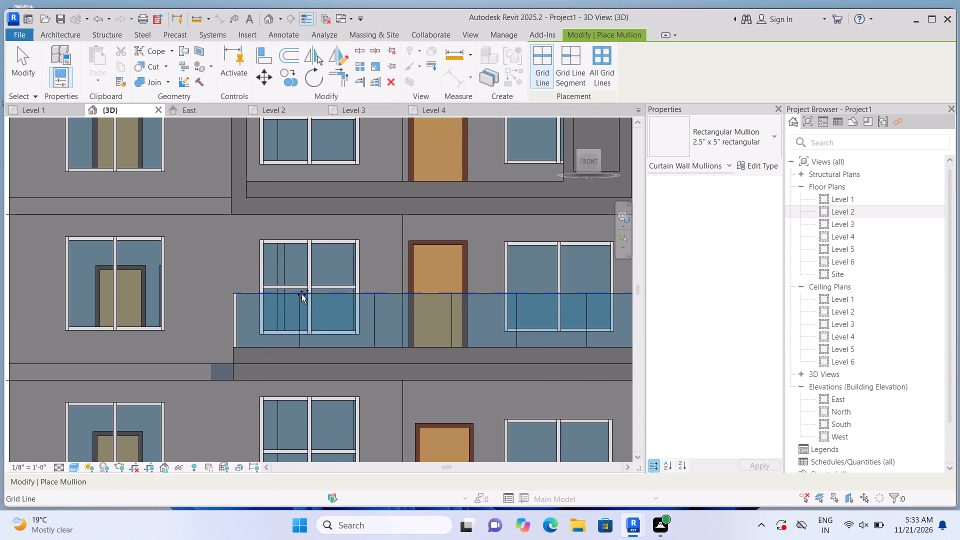
click(301, 294)
click(308, 313)
click(368, 321)
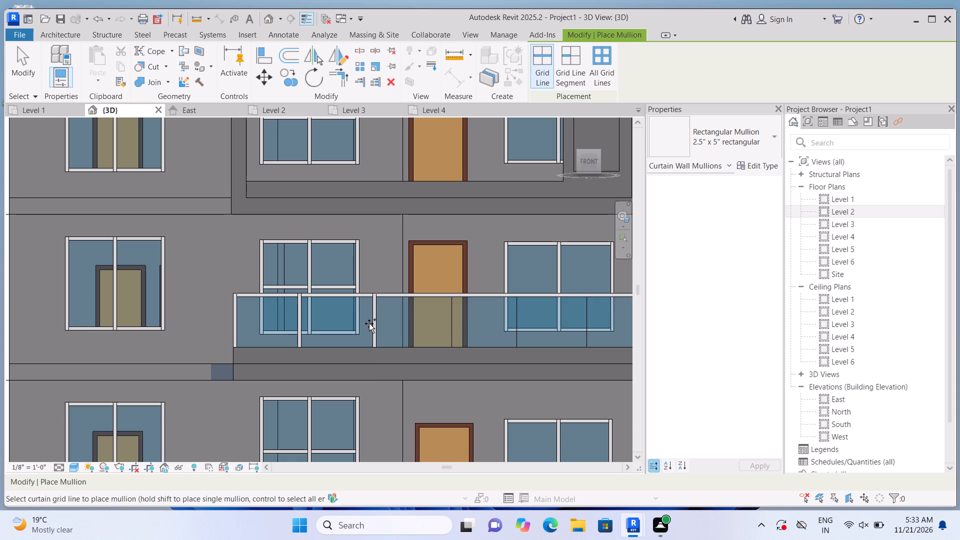
click(458, 317)
scroll(457, 322, down, 2)
scroll(549, 329, up, 1)
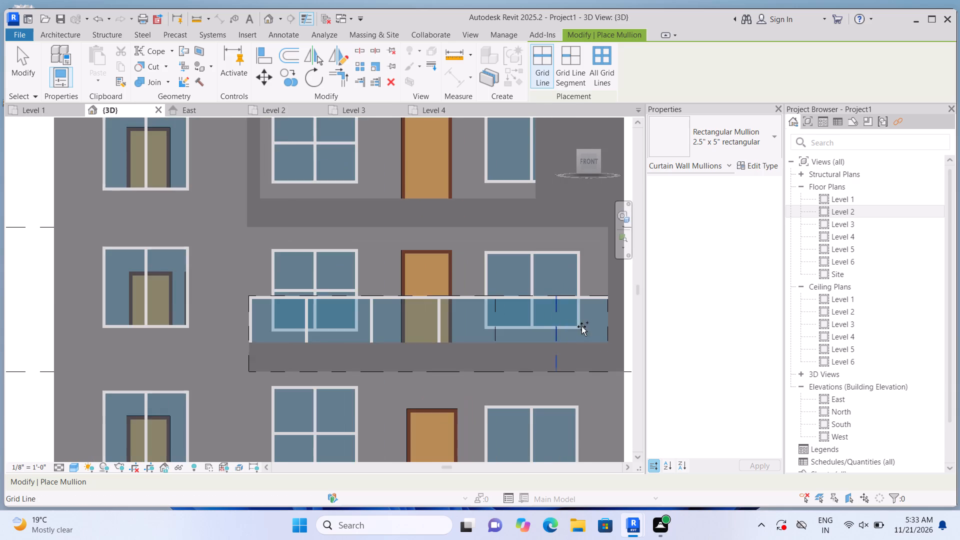
click(608, 319)
click(571, 324)
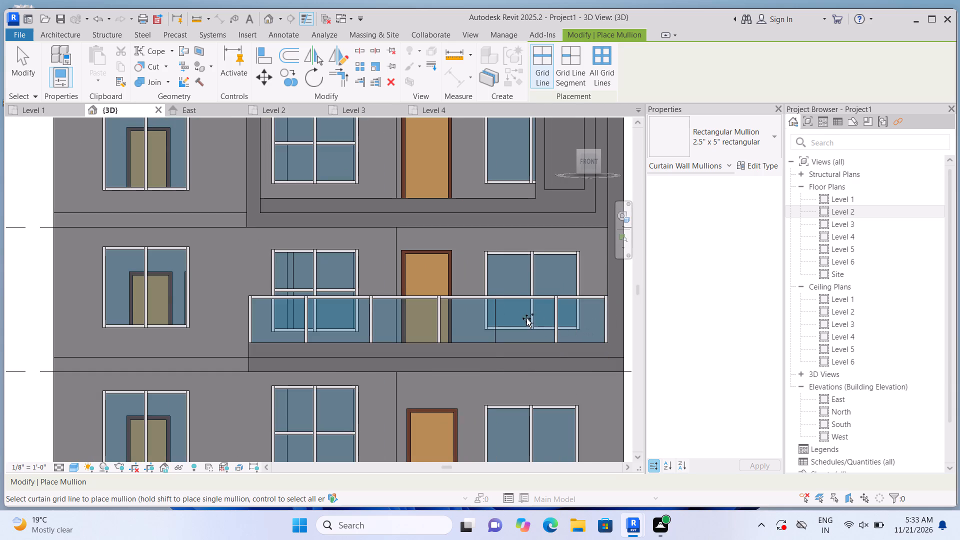
click(502, 320)
scroll(500, 324, down, 2)
key(Escape)
Add three vertical grid lines to the Level 2 side curtain wall, spaced about 3'-10", 3'-7" and 3'-0 1/2" from the front corner.
scroll(500, 327, down, 3)
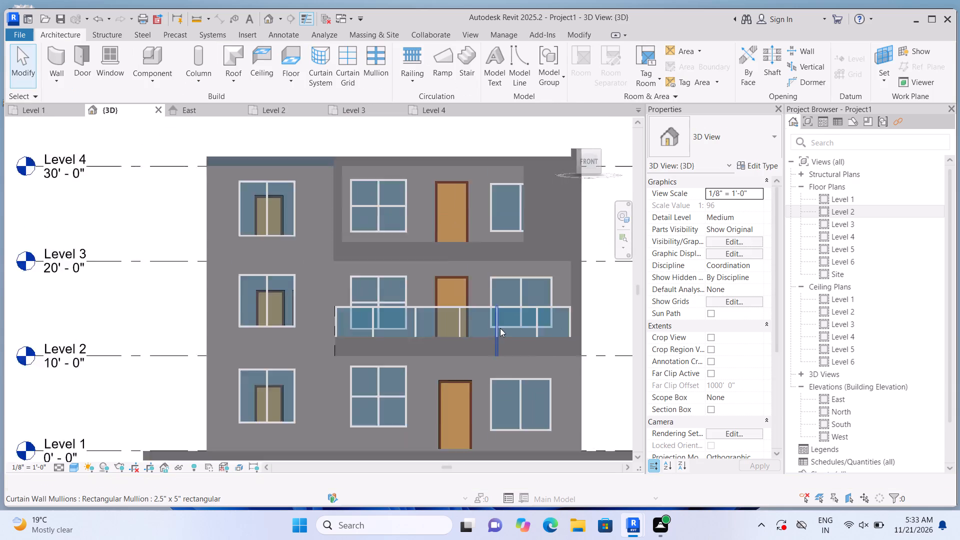
scroll(500, 328, down, 3)
scroll(575, 150, up, 2)
click(565, 123)
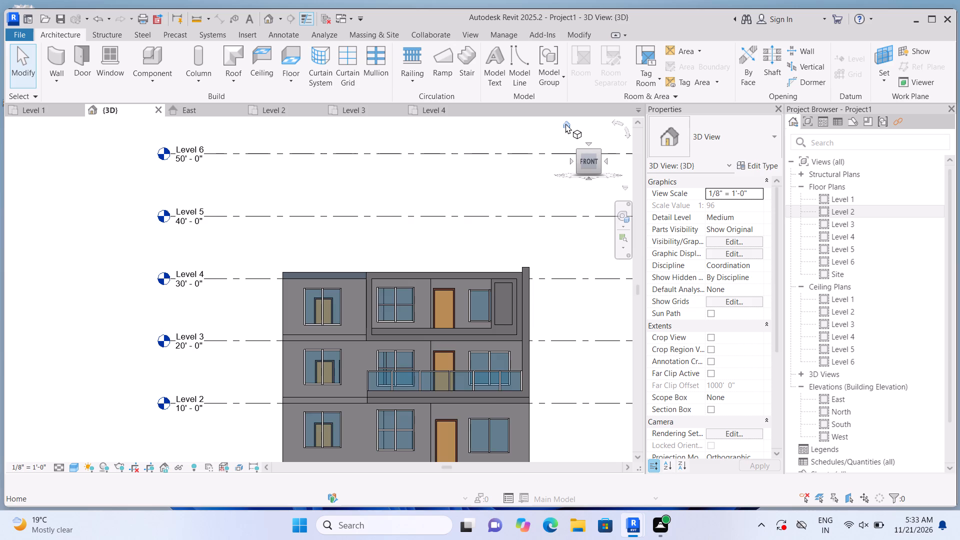
scroll(342, 381, up, 2)
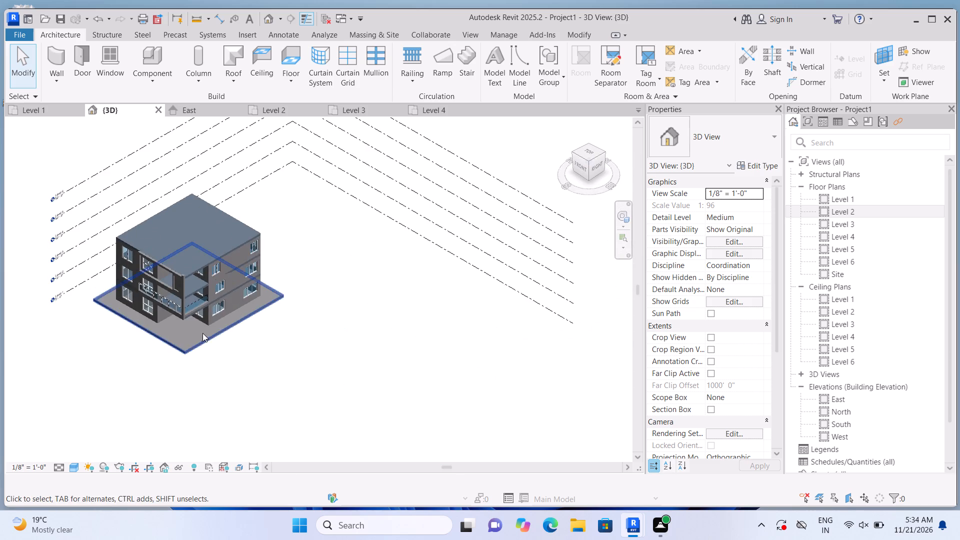
scroll(199, 332, up, 2)
scroll(174, 280, up, 14)
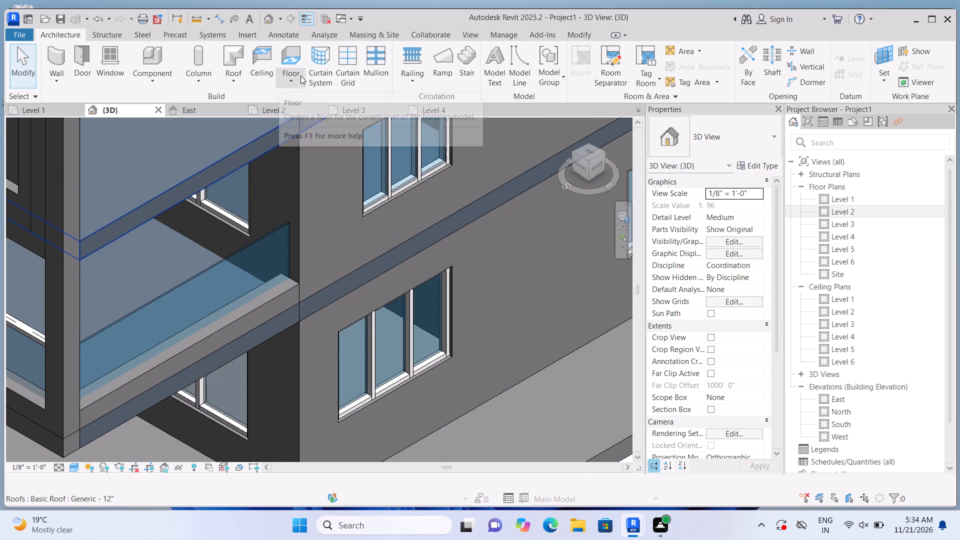
click(346, 71)
scroll(159, 347, up, 3)
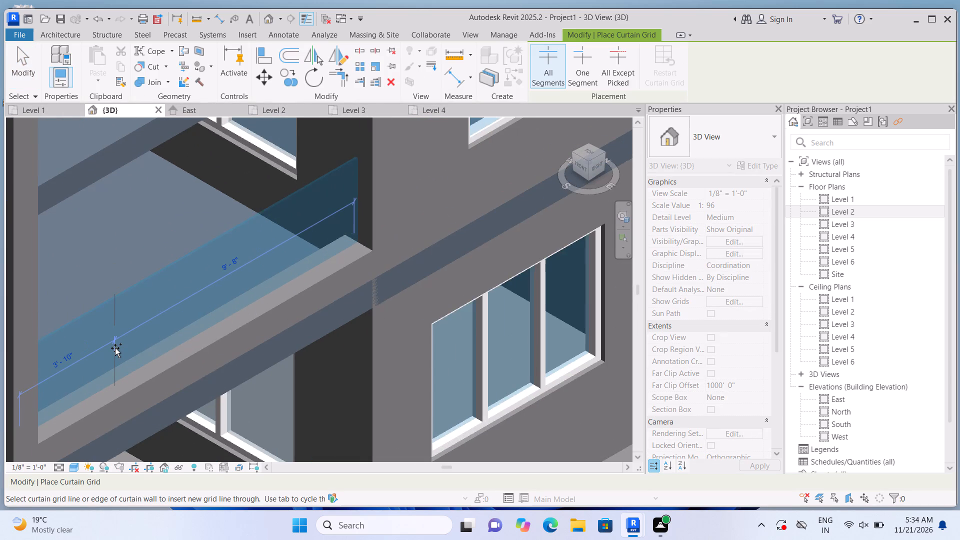
click(115, 348)
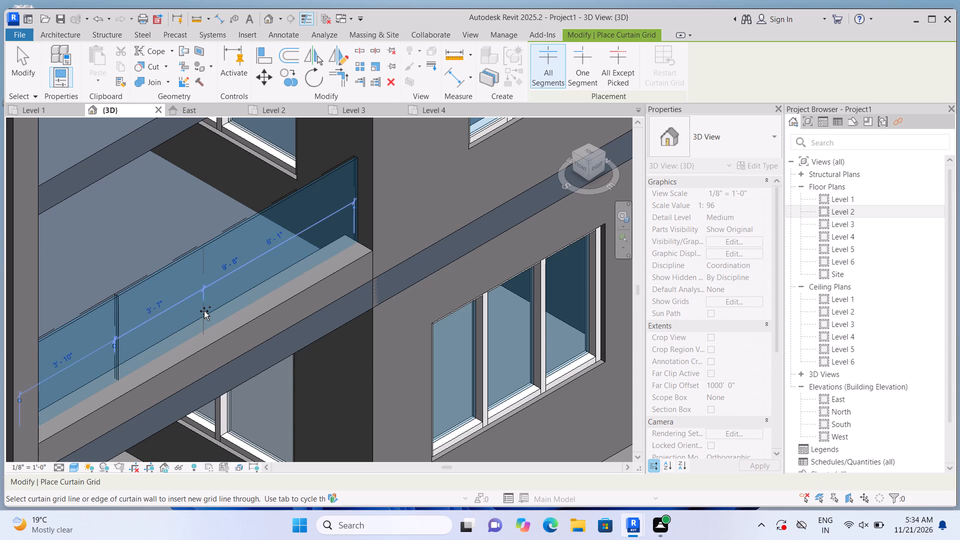
click(204, 311)
click(284, 256)
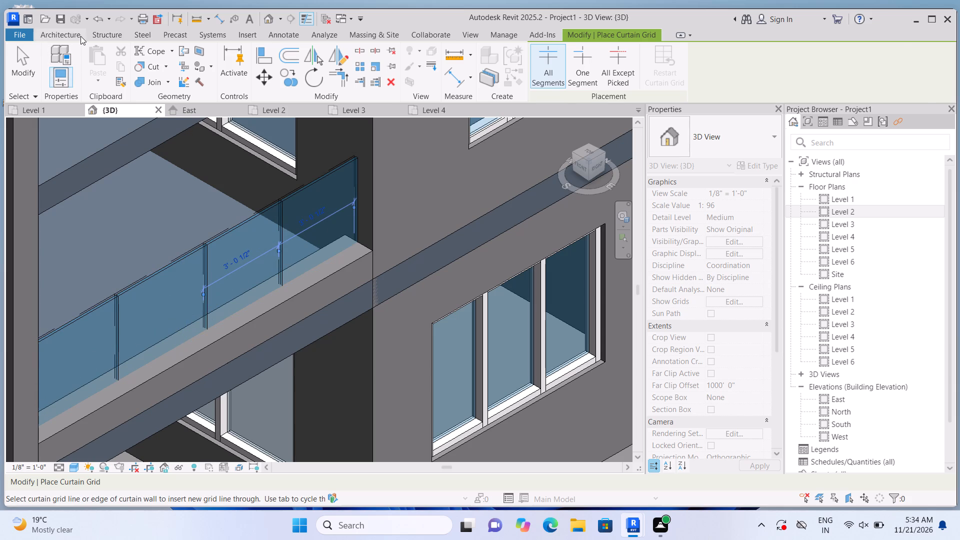
Place 2.5" x 5" rectangular mullions on the Level 2 side curtain wall's three vertical grid lines, both end edges and top edge.
click(81, 32)
click(361, 64)
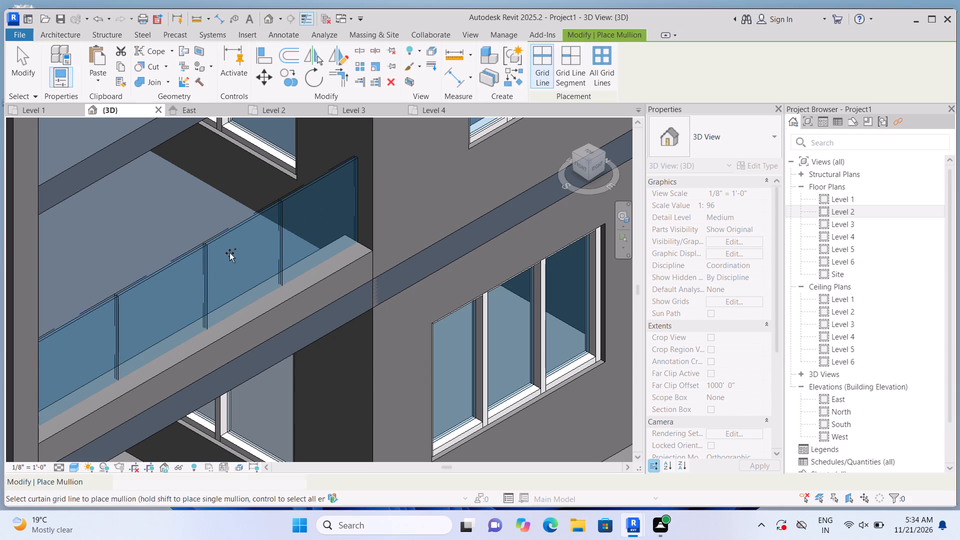
click(46, 386)
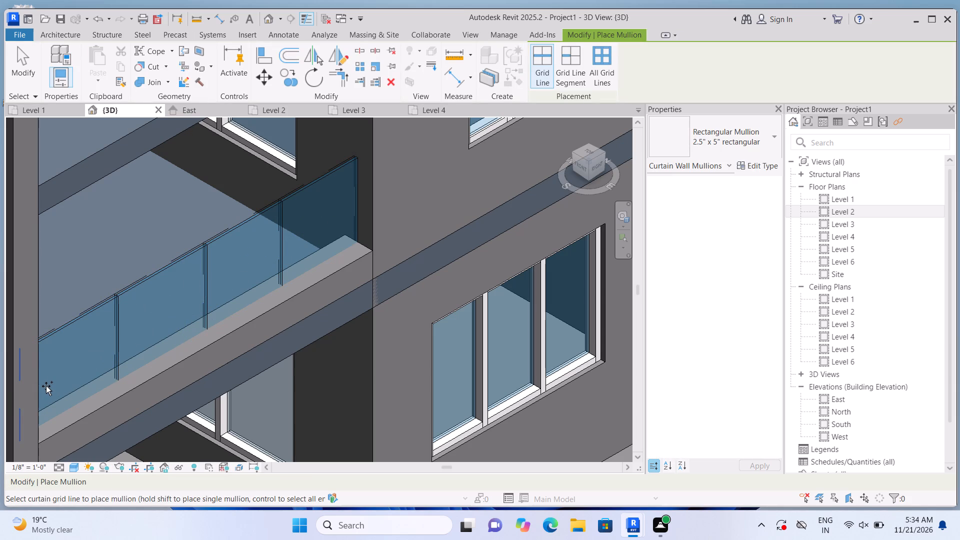
click(115, 354)
click(203, 328)
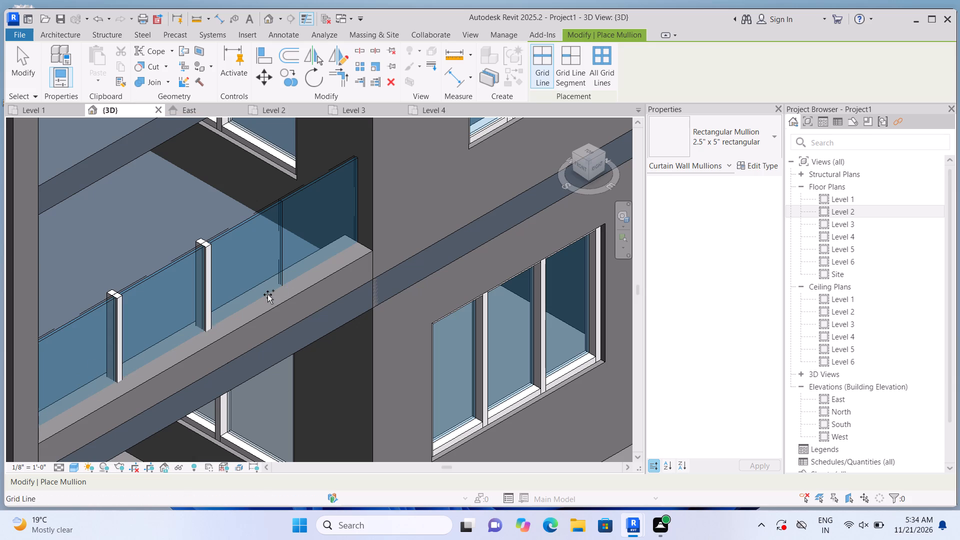
click(270, 291)
click(294, 271)
click(359, 221)
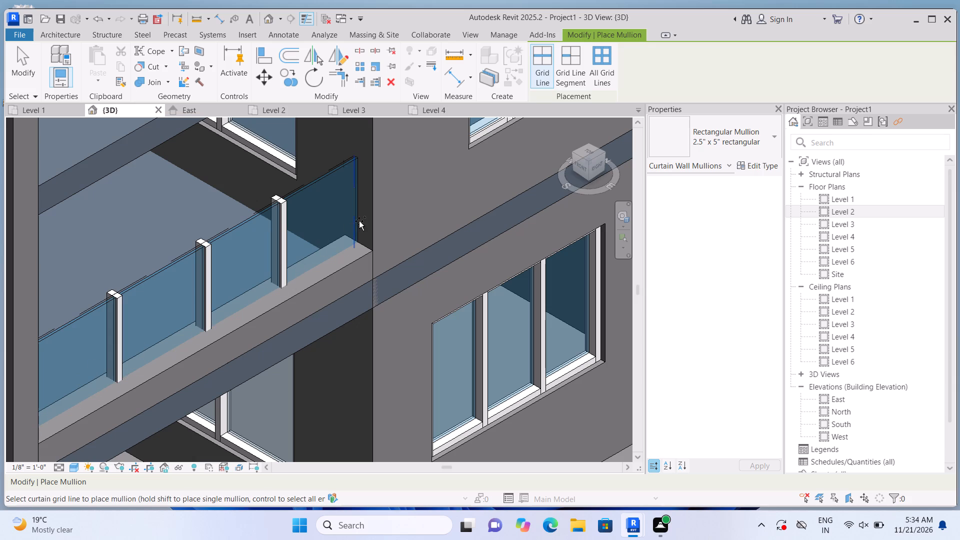
click(325, 178)
scroll(349, 169, down, 8)
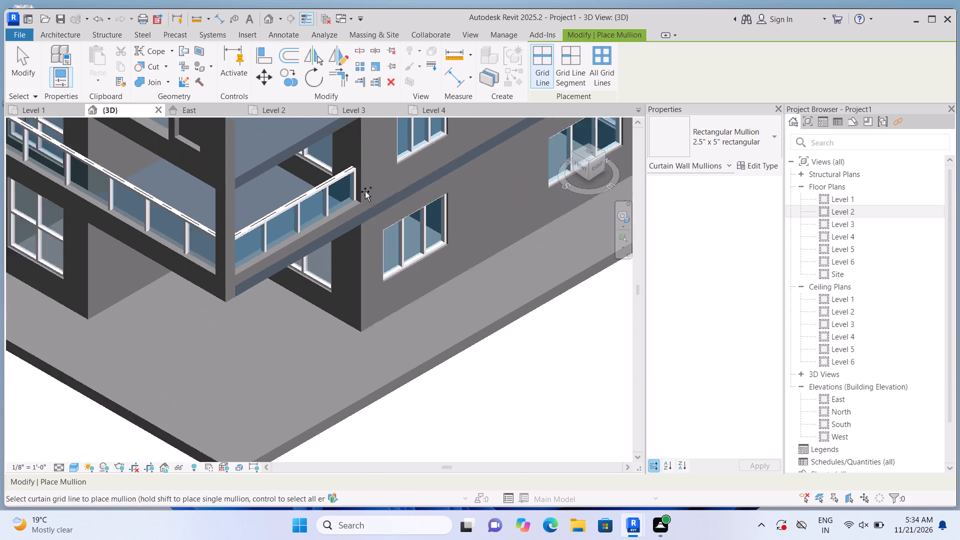
key(Escape)
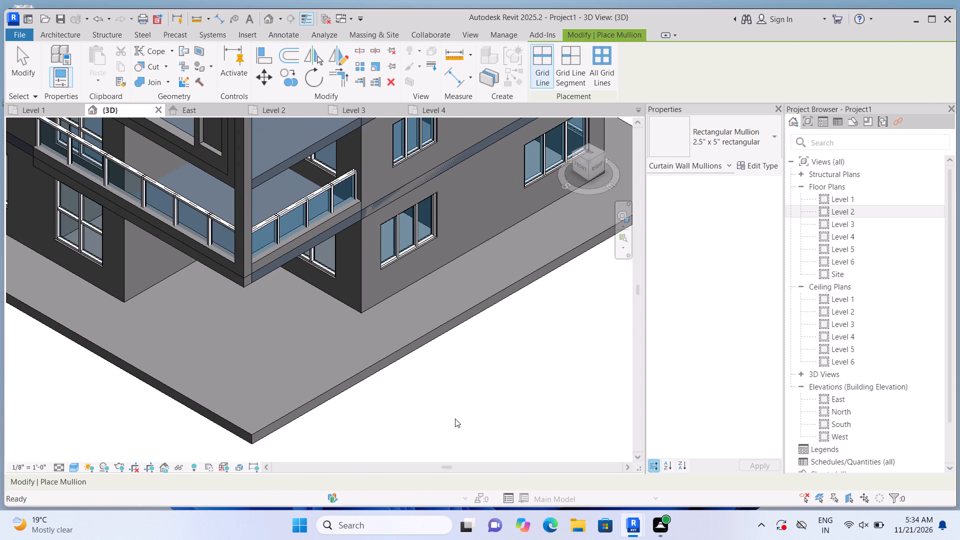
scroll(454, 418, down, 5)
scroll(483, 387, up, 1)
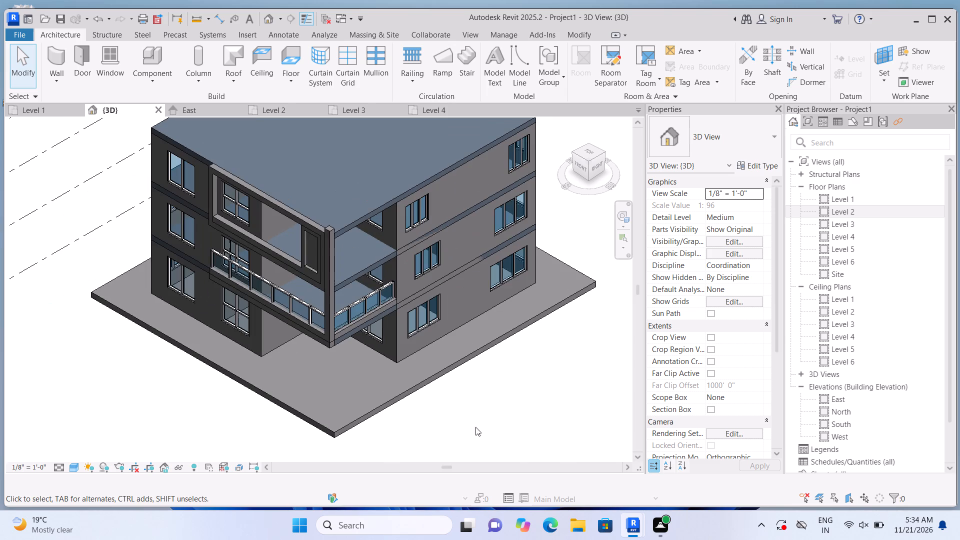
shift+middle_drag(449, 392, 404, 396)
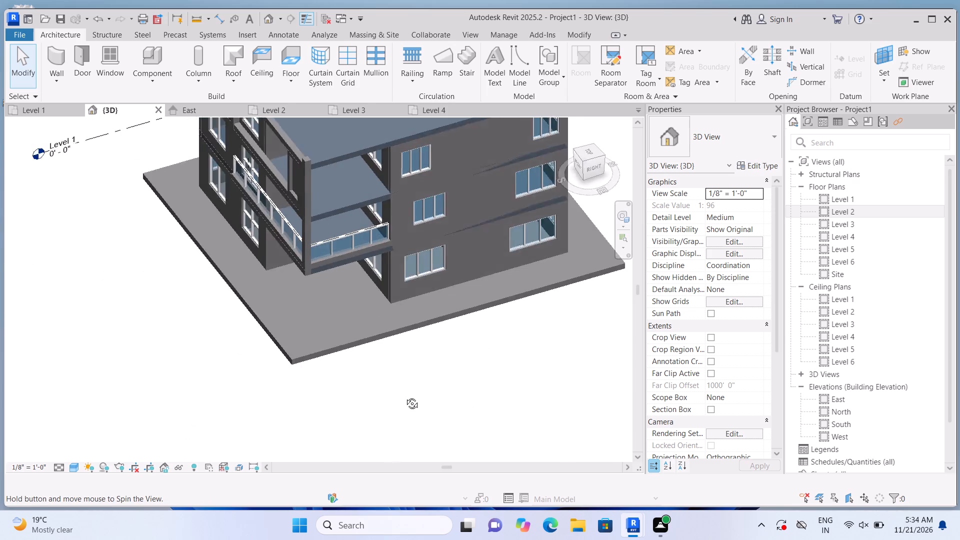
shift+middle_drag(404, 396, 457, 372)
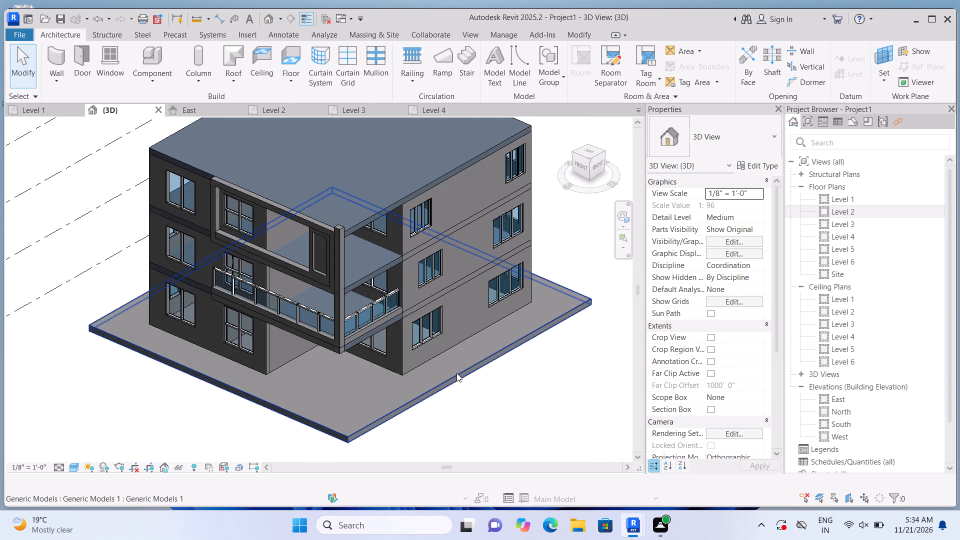
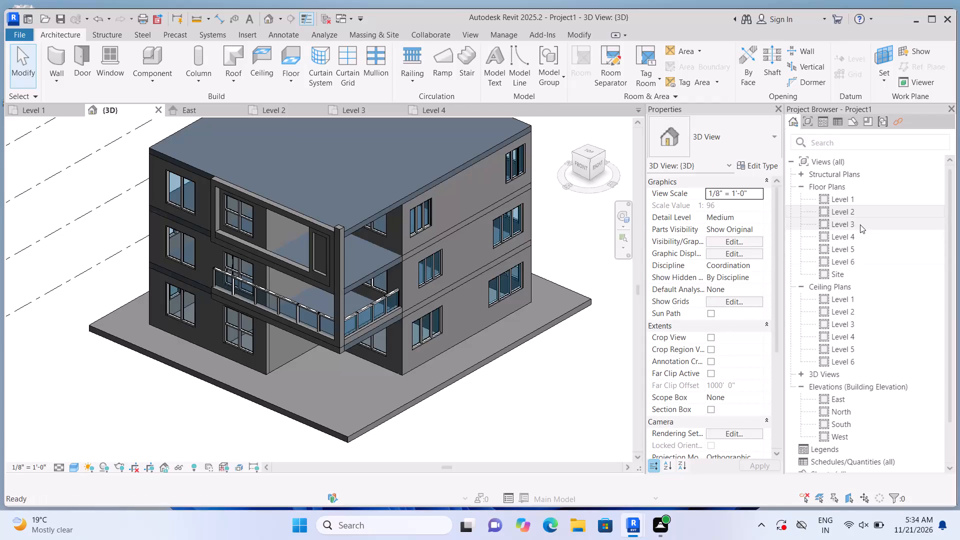
Draw a Curtain Wall 1 on Level 3 along the front balcony, between the inner edges of the two frame members.
scroll(544, 370, up, 3)
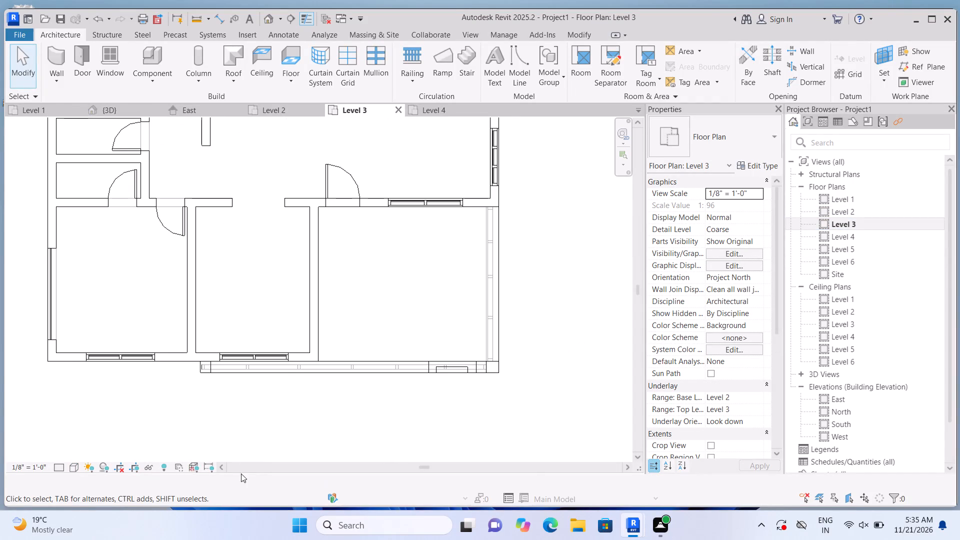
scroll(182, 398, up, 1)
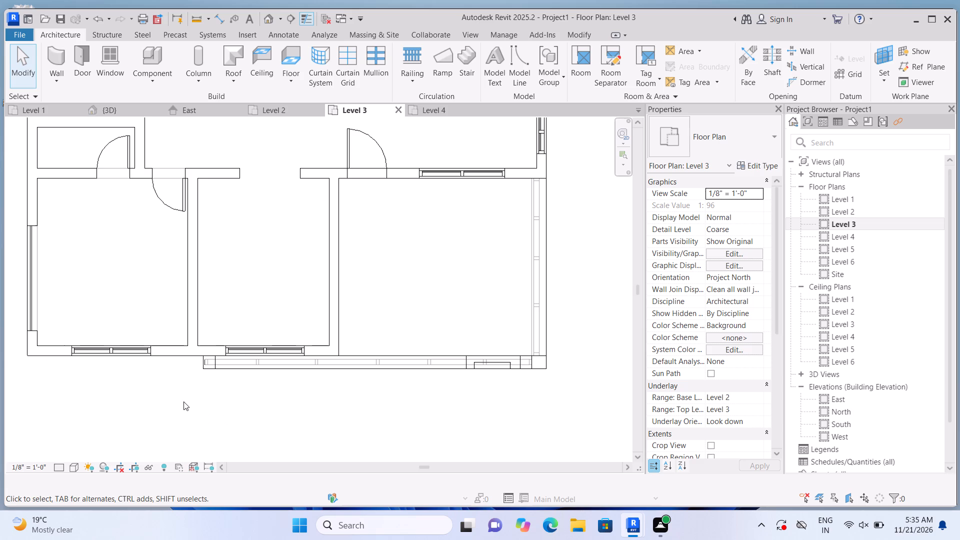
scroll(515, 282, up, 1)
scroll(535, 451, up, 5)
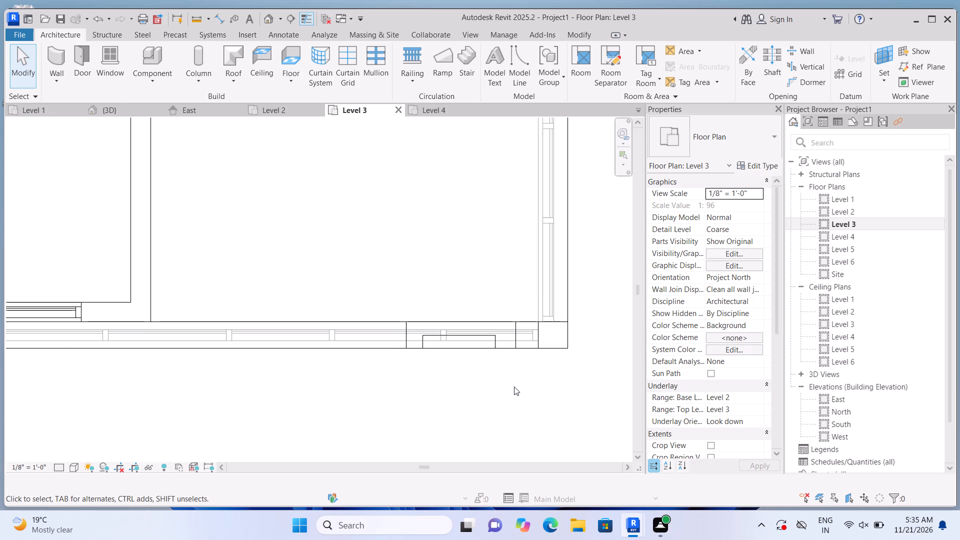
scroll(514, 386, up, 2)
scroll(513, 388, down, 7)
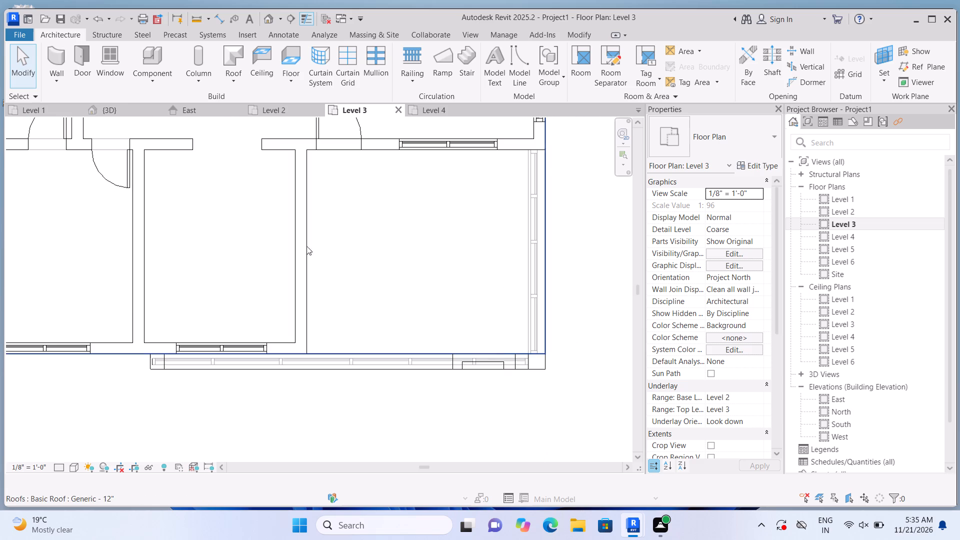
click(52, 53)
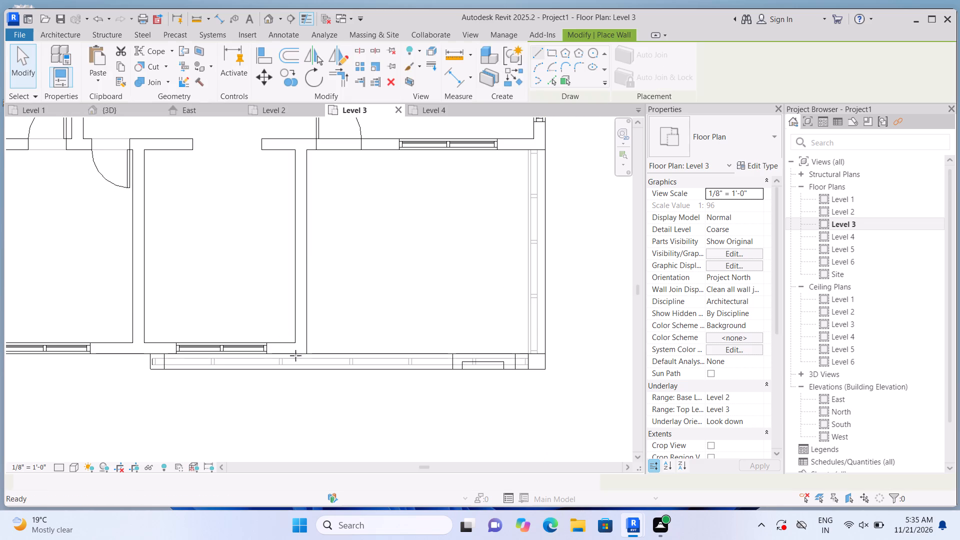
scroll(318, 411, up, 1)
scroll(110, 361, up, 3)
scroll(157, 365, up, 8)
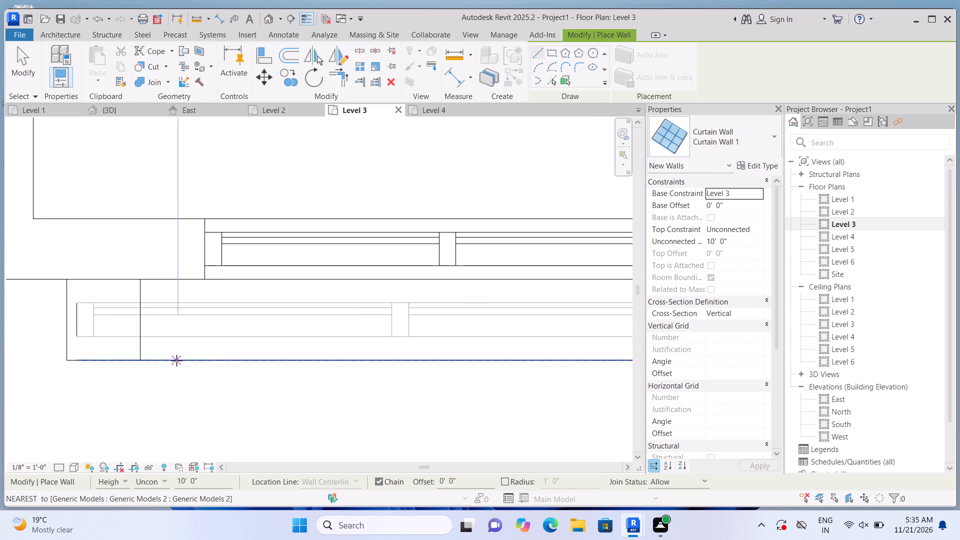
scroll(176, 360, up, 2)
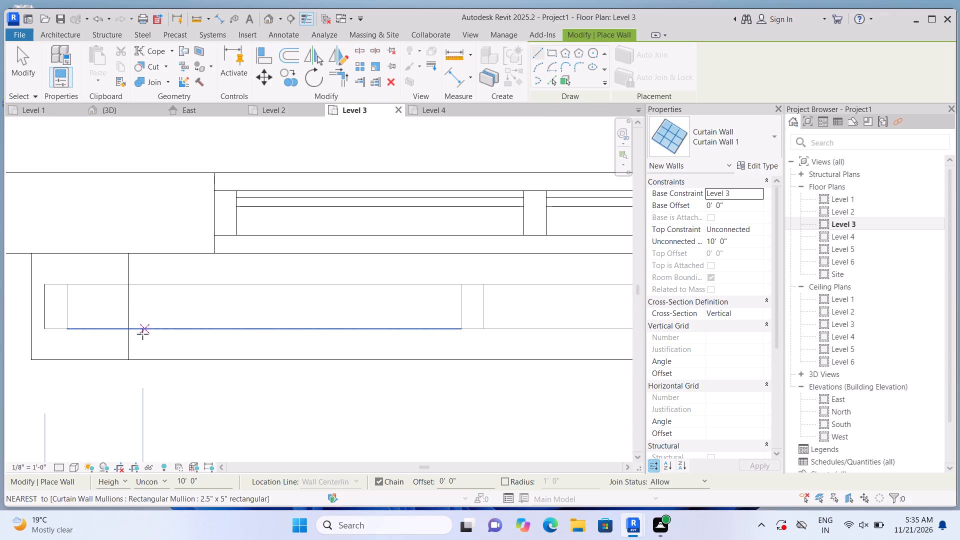
click(130, 334)
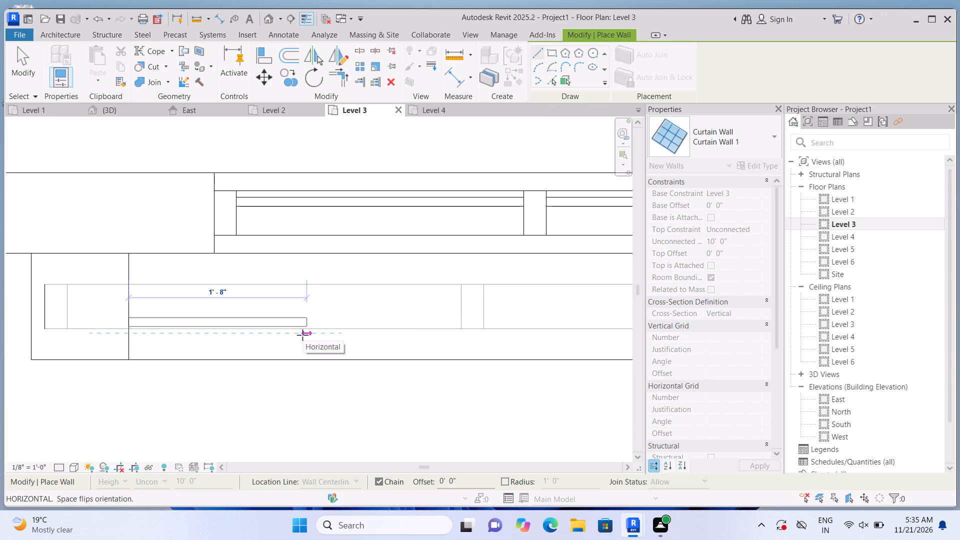
key(Escape)
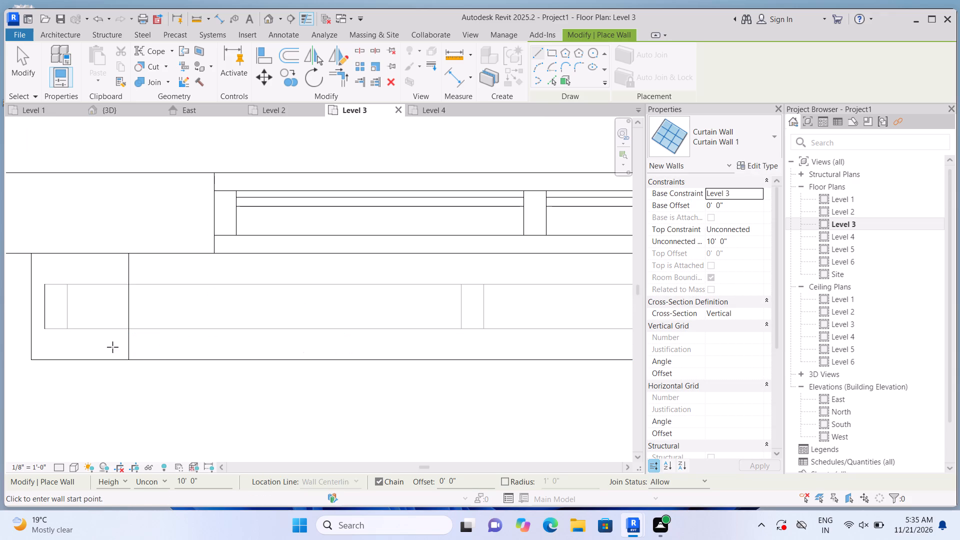
click(127, 341)
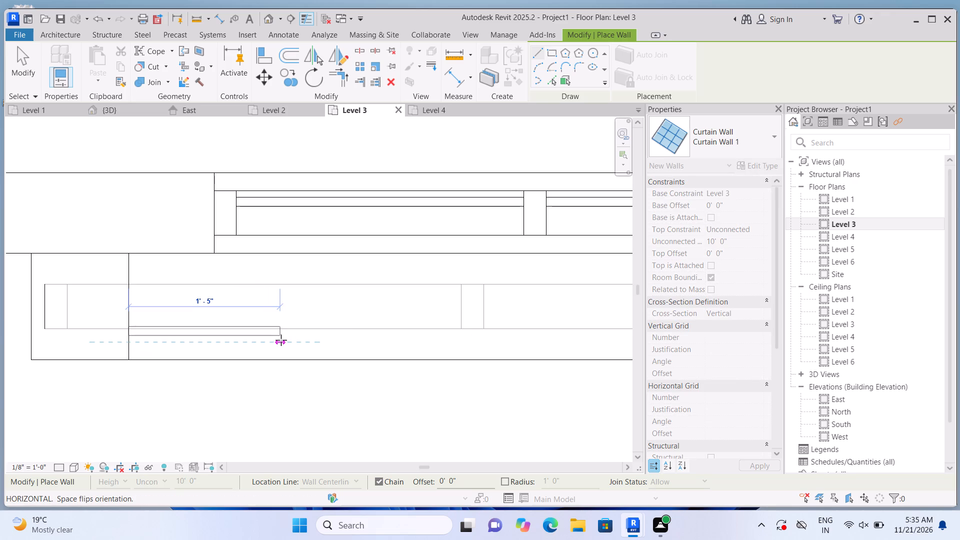
key(Escape)
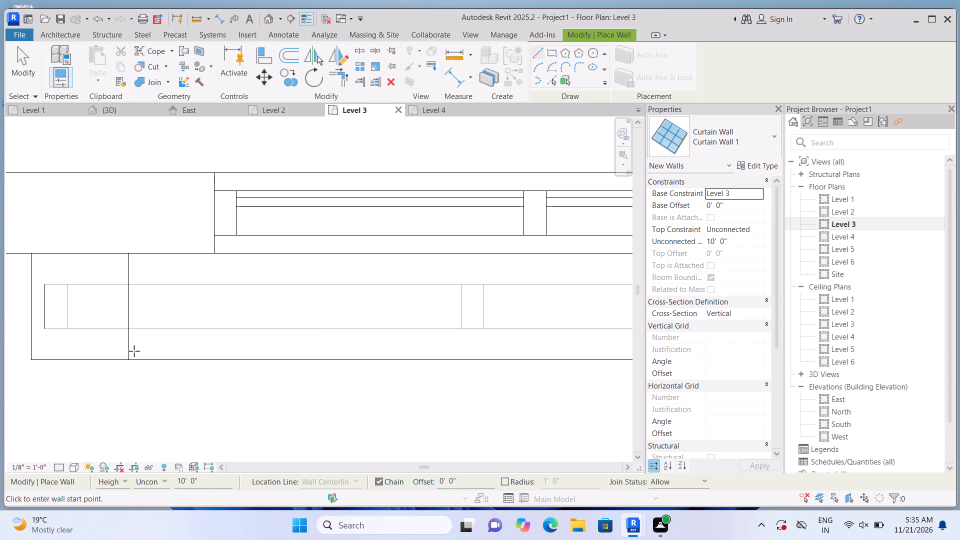
click(128, 350)
scroll(290, 341, down, 6)
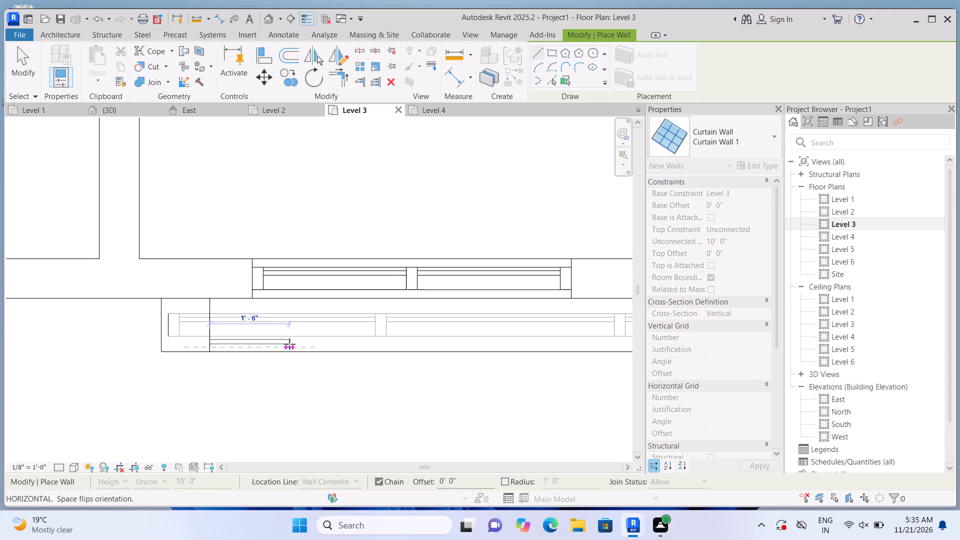
scroll(289, 344, down, 6)
scroll(448, 343, down, 5)
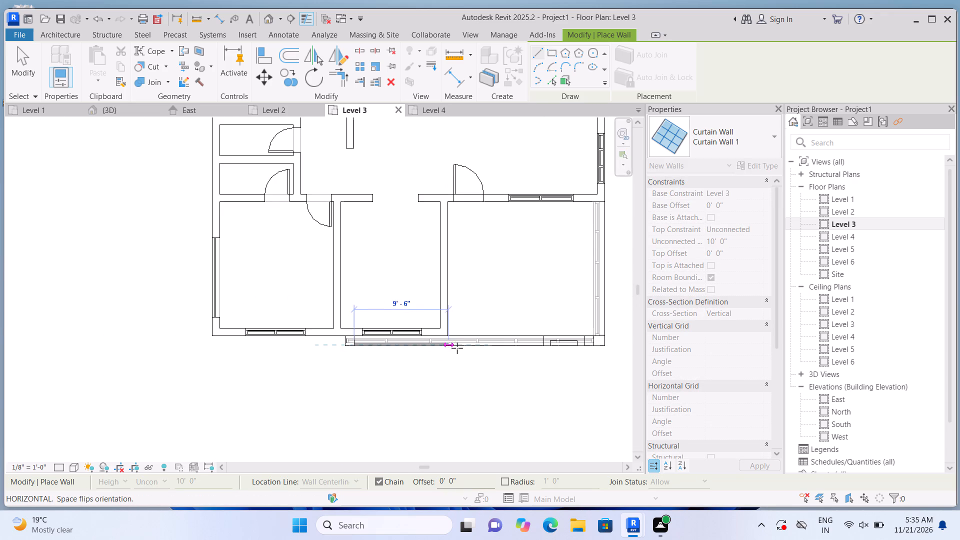
scroll(515, 343, up, 13)
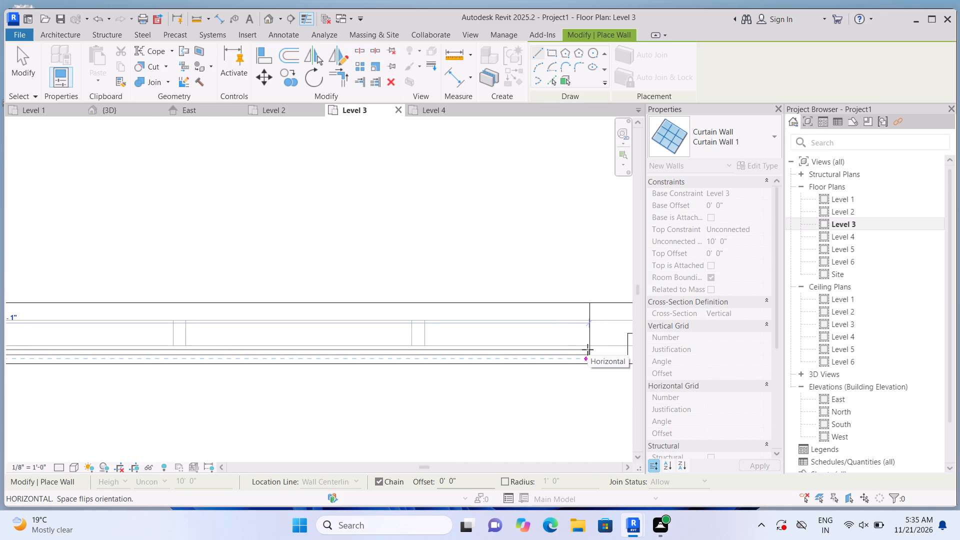
click(587, 349)
key(Escape)
Start a new in-place component in the Generic Models category, accepting the default name.
scroll(505, 418, down, 3)
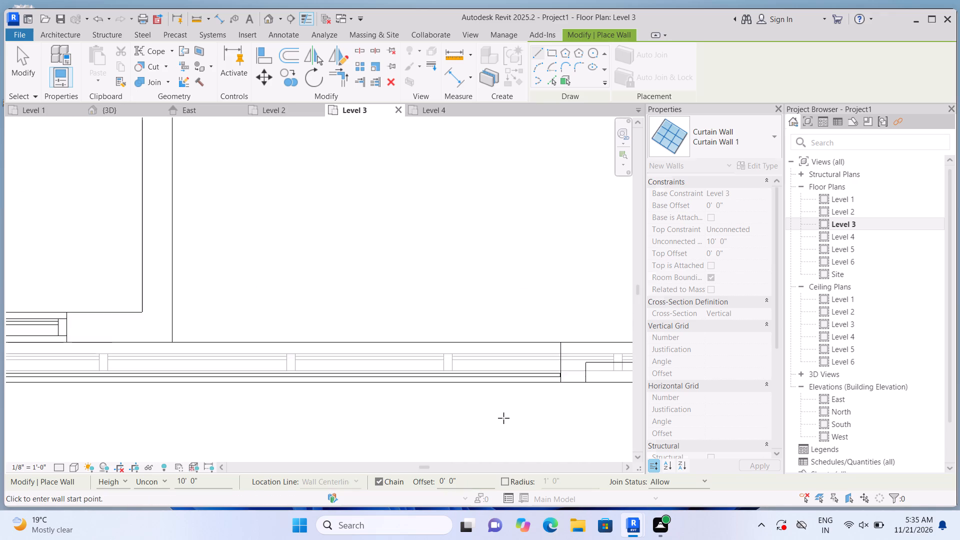
scroll(503, 418, down, 12)
scroll(591, 386, up, 4)
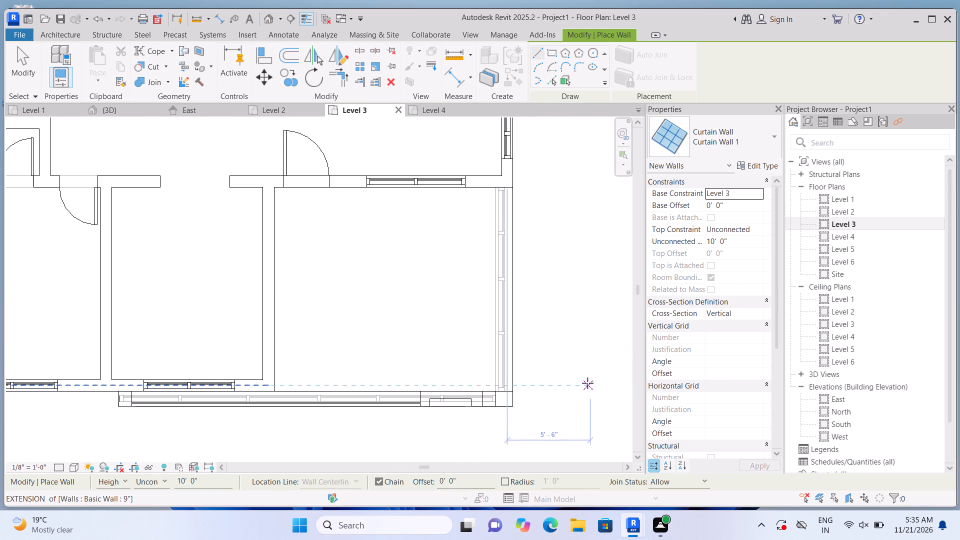
scroll(587, 383, up, 2)
click(58, 32)
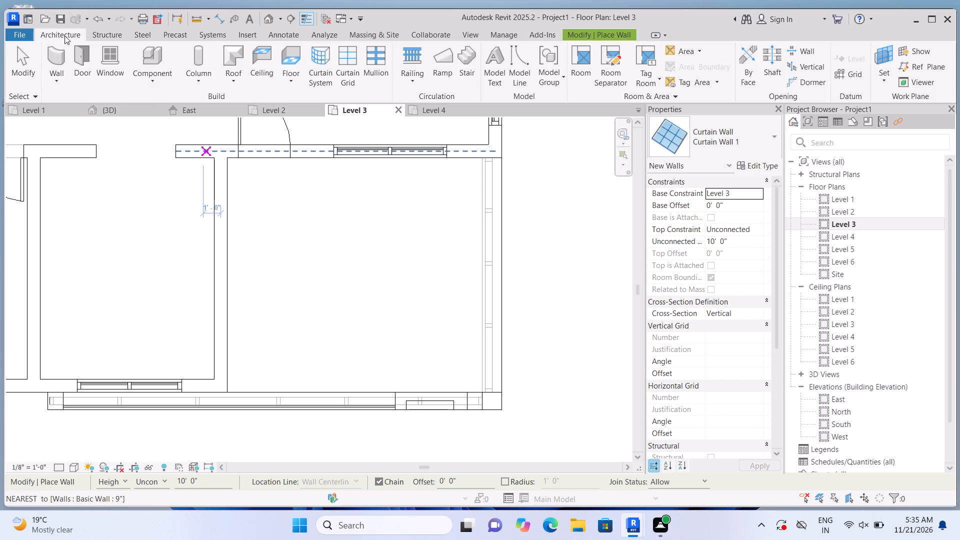
click(155, 81)
click(166, 125)
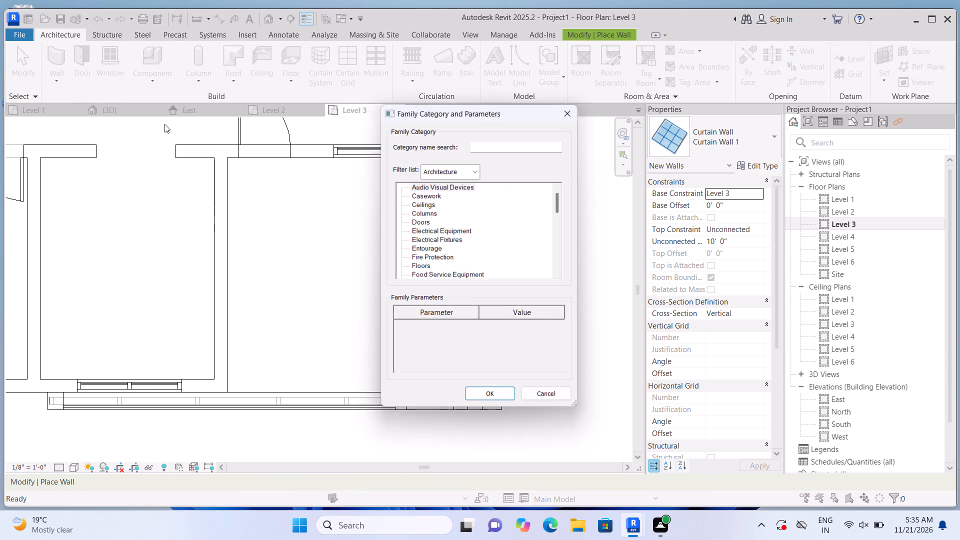
scroll(518, 259, down, 6)
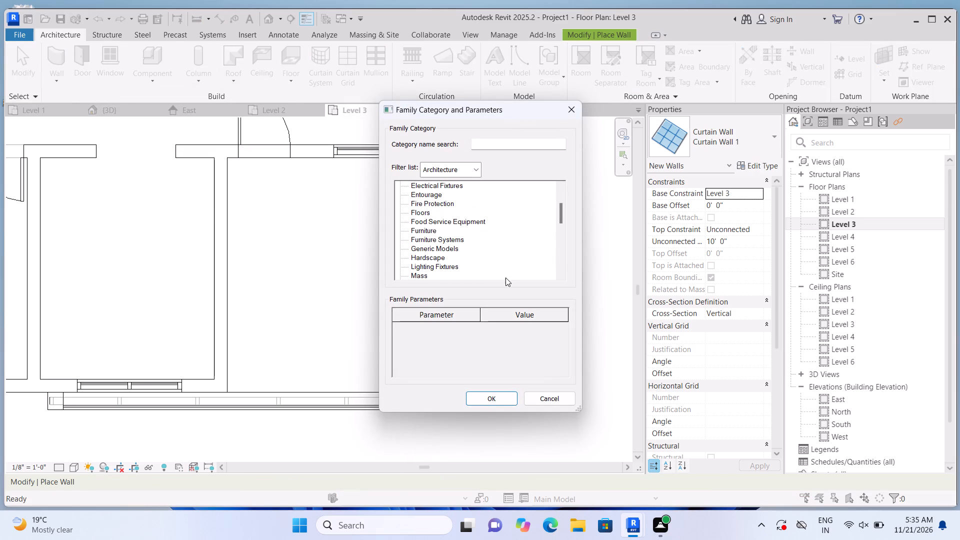
click(446, 249)
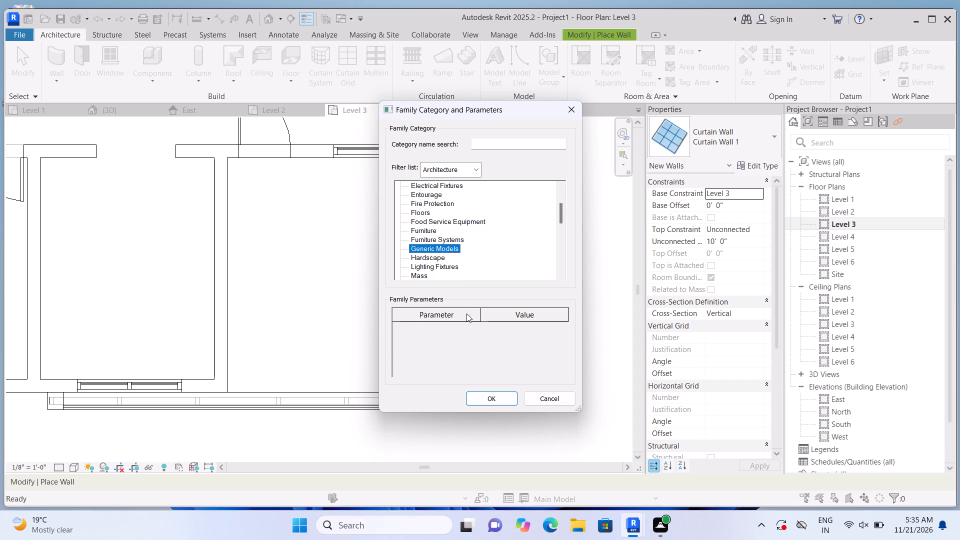
click(486, 397)
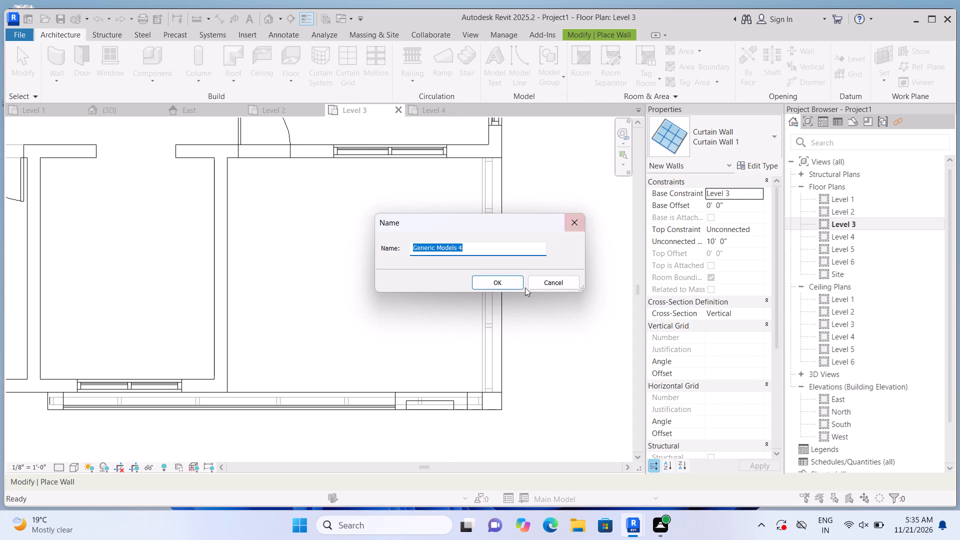
click(519, 279)
Extrude a rectangle about 13'-6" long over the Level 3 balcony's side strip, 1'-0" deep on the roof's plane, and finish the in-place model.
click(115, 69)
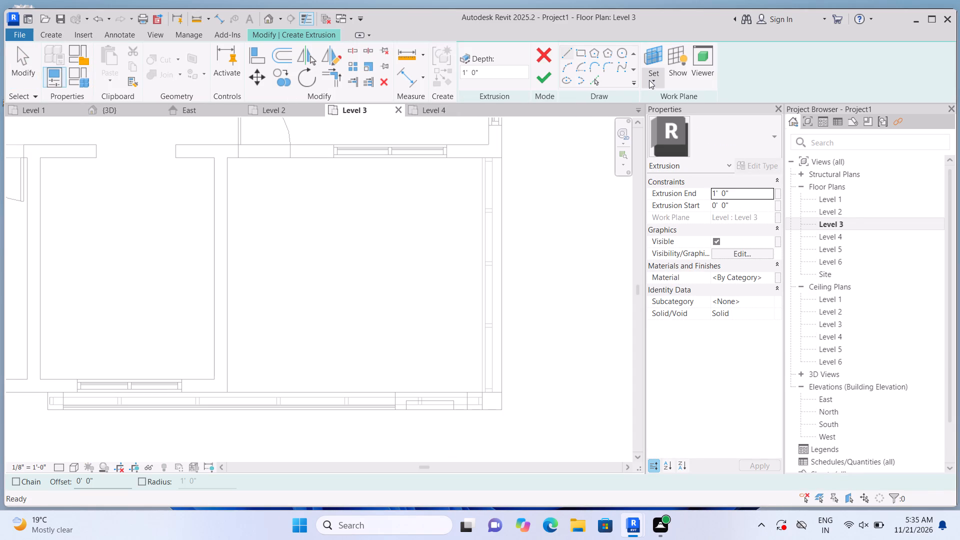
click(649, 80)
click(658, 128)
scroll(560, 197, up, 1)
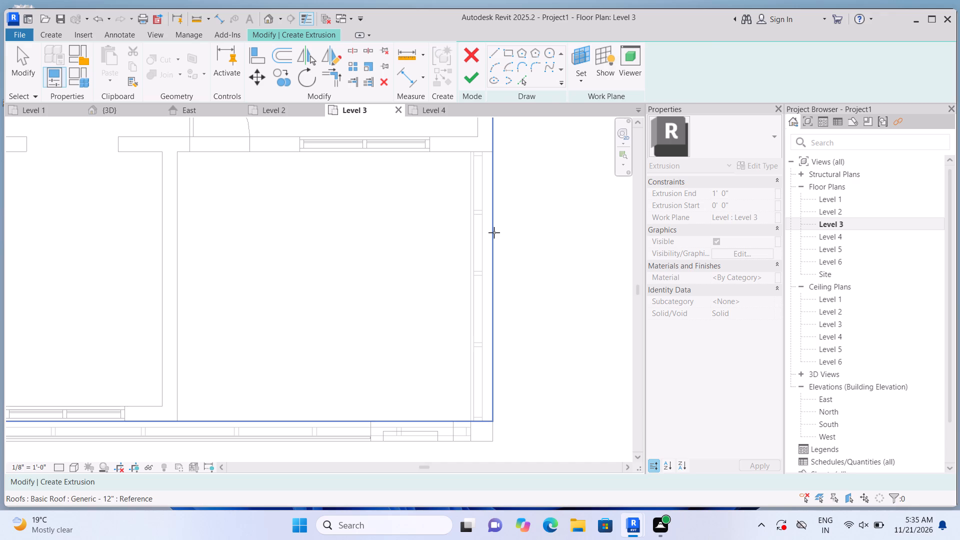
click(494, 232)
click(581, 51)
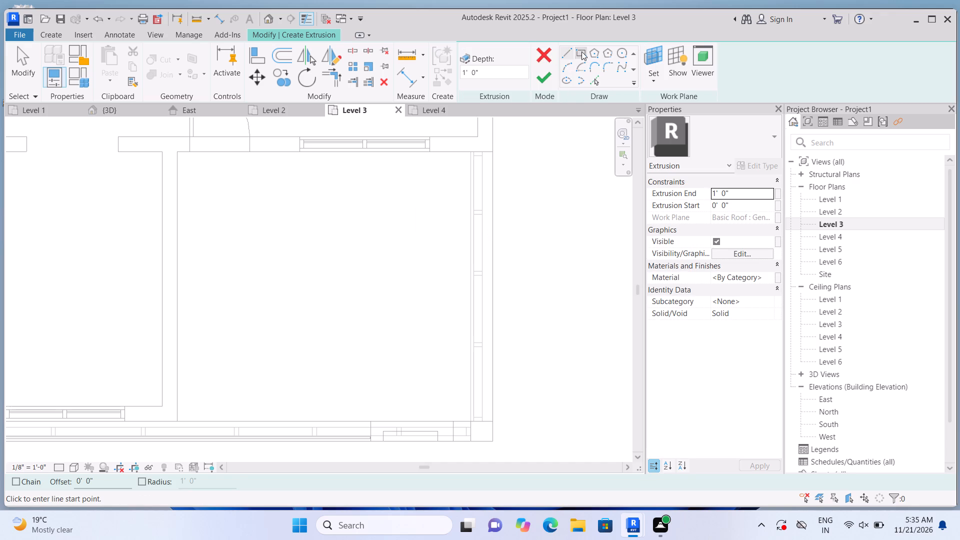
click(491, 152)
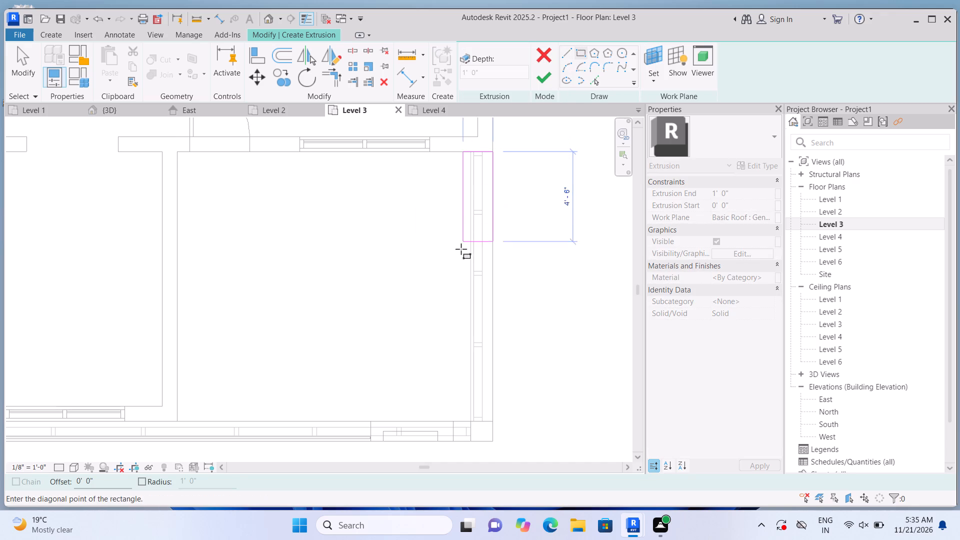
click(468, 422)
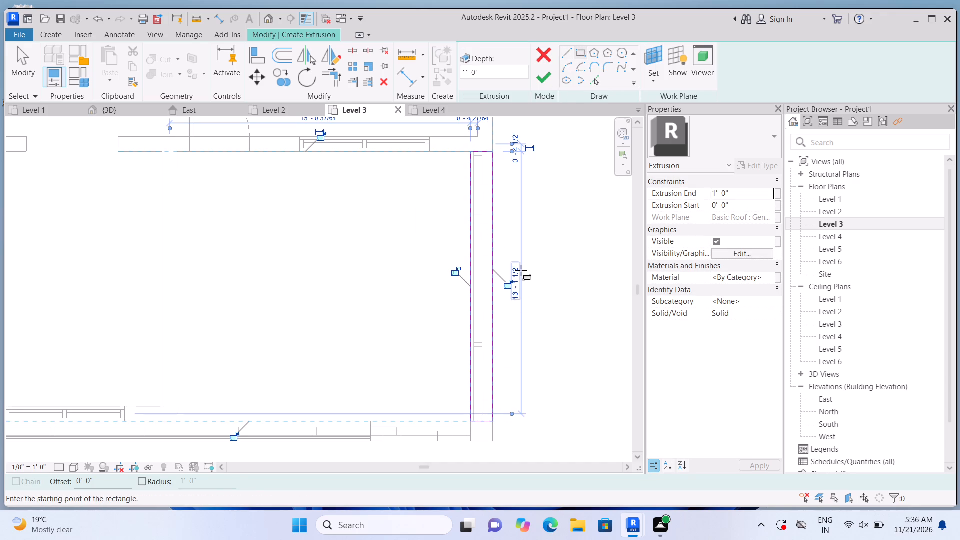
scroll(481, 373, up, 5)
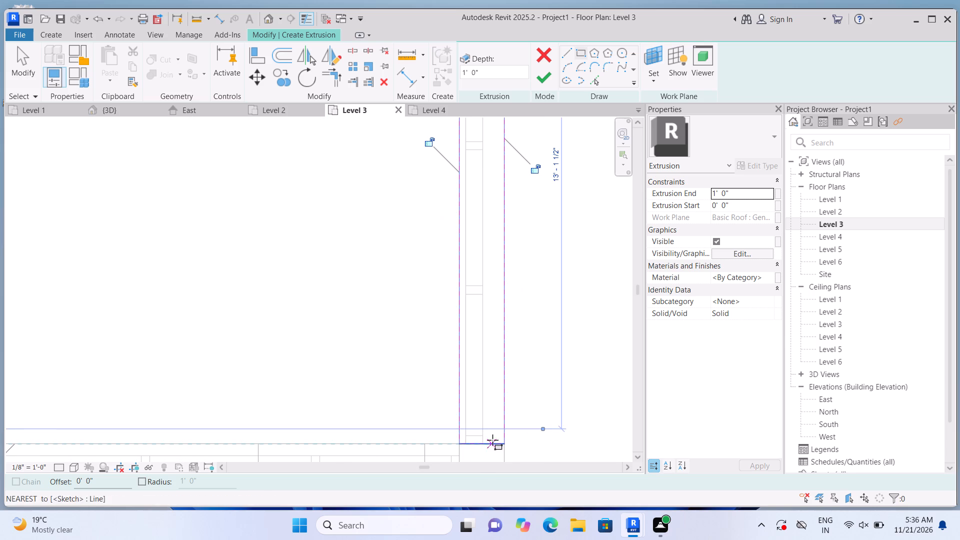
scroll(494, 437, down, 3)
click(546, 76)
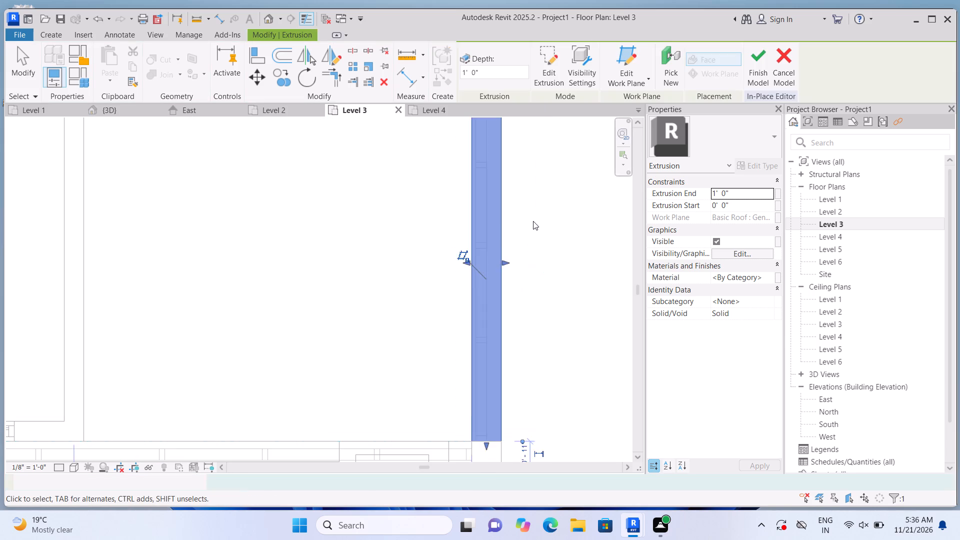
scroll(530, 223, down, 2)
click(536, 265)
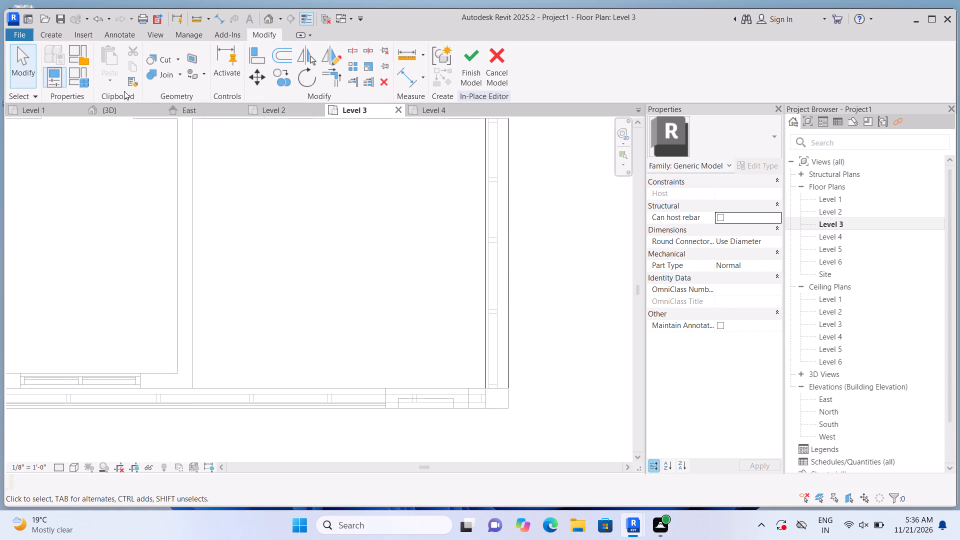
click(478, 82)
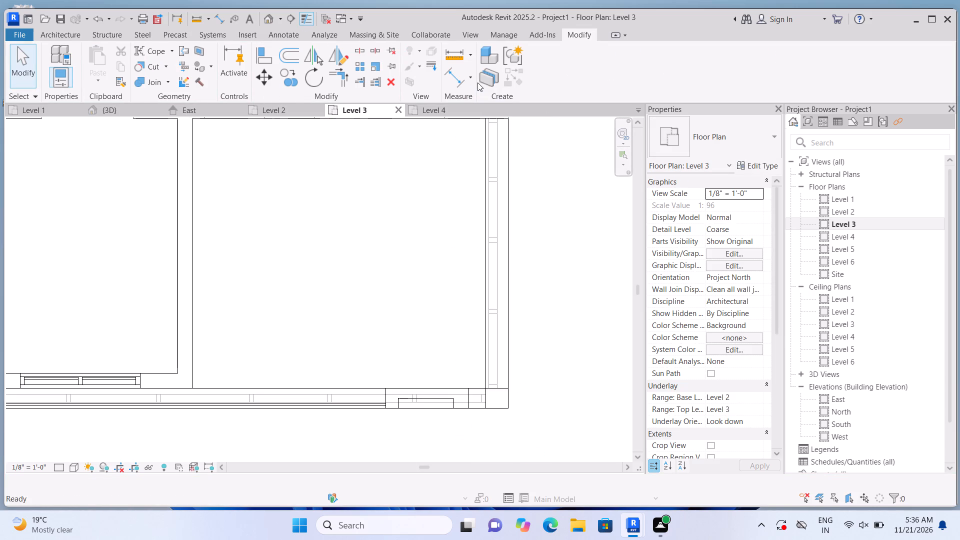
Draw a Curtain Wall 1 about 13'-6" long on Level 3 along the balcony's side strip, between its two ends.
click(58, 32)
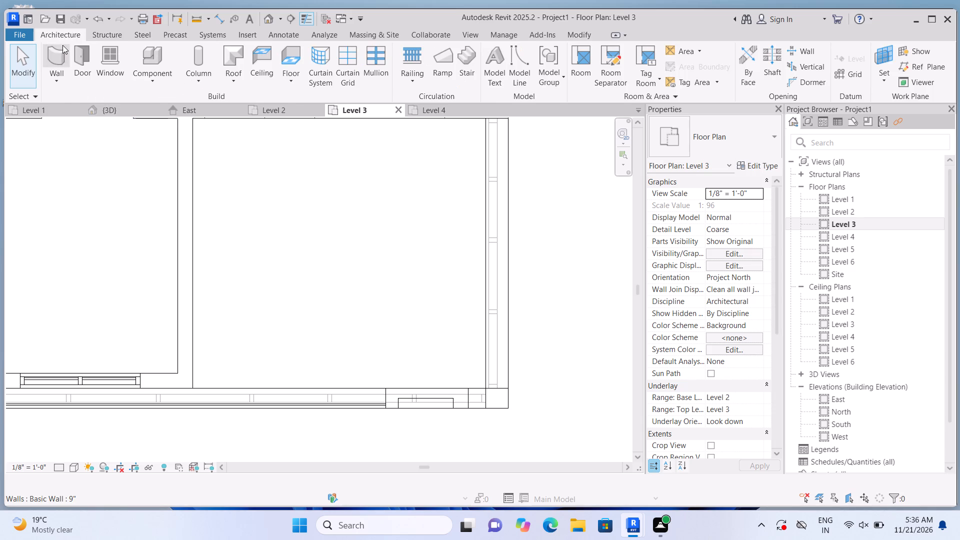
click(56, 64)
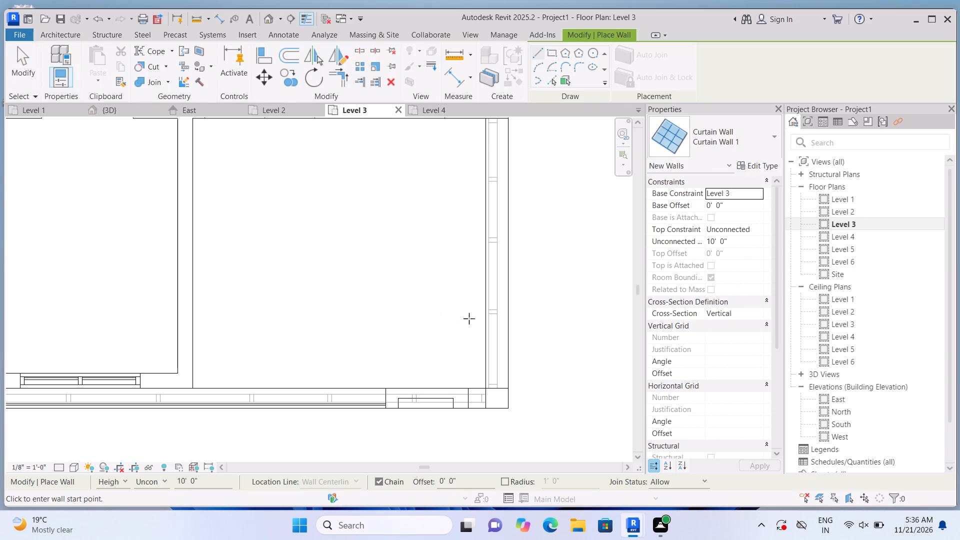
scroll(533, 376, up, 9)
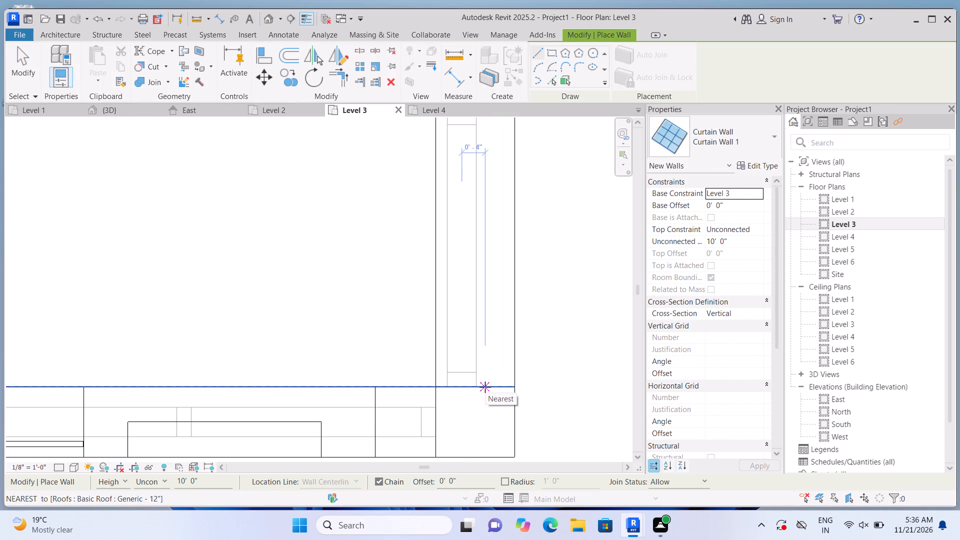
click(485, 387)
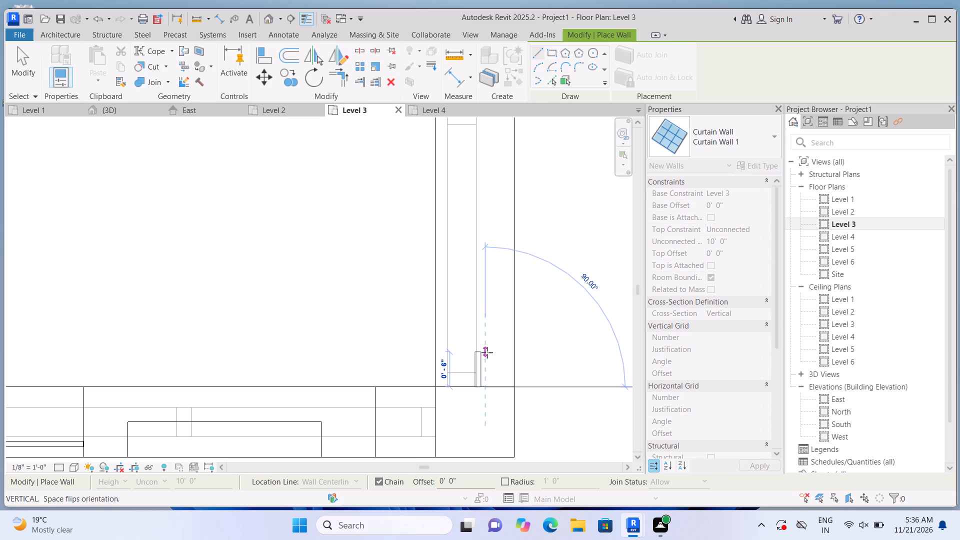
key(Escape)
click(500, 382)
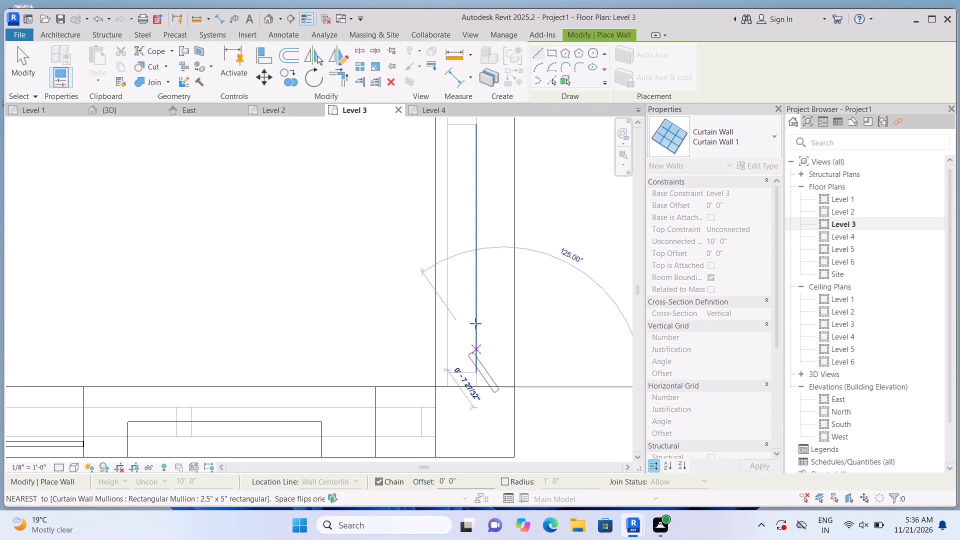
scroll(491, 287, down, 12)
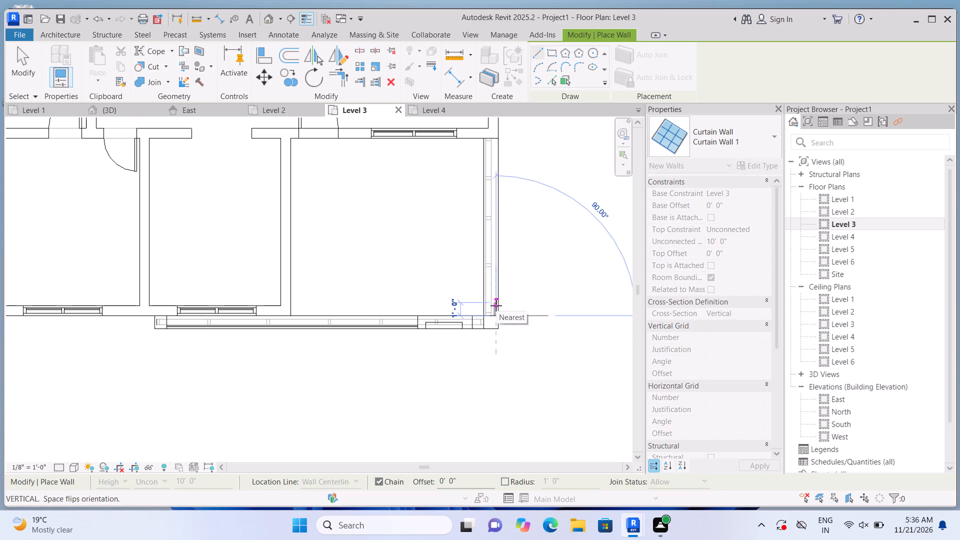
scroll(492, 167, up, 2)
scroll(493, 120, up, 11)
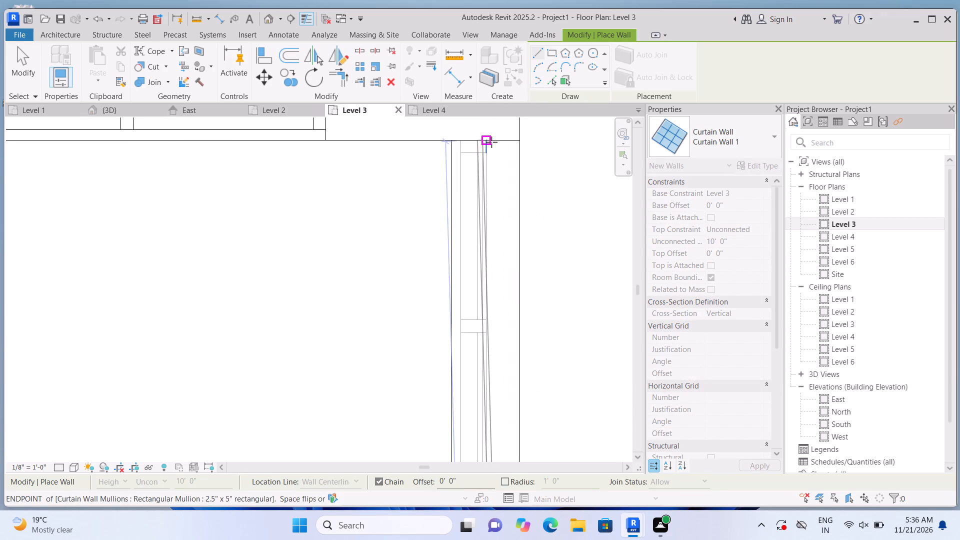
click(508, 143)
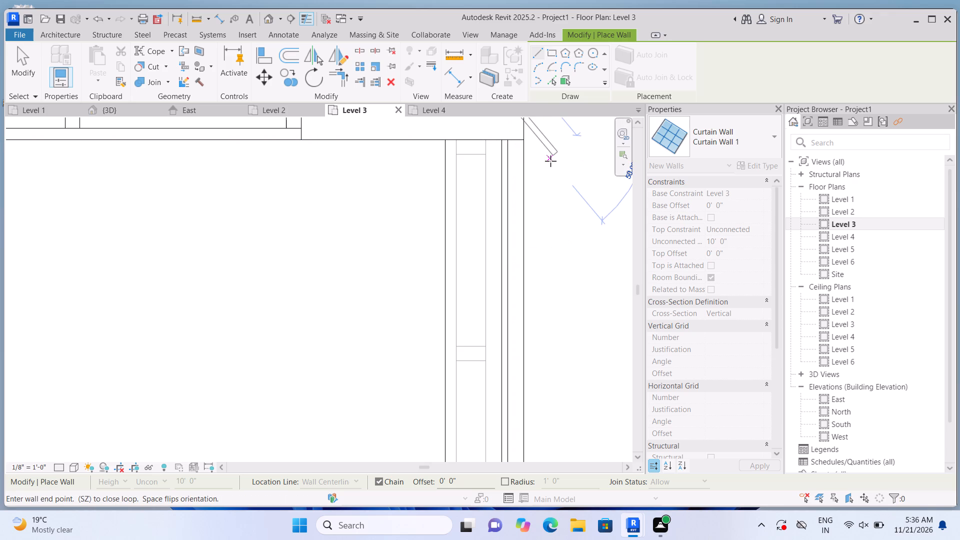
key(Escape)
scroll(545, 191, down, 8)
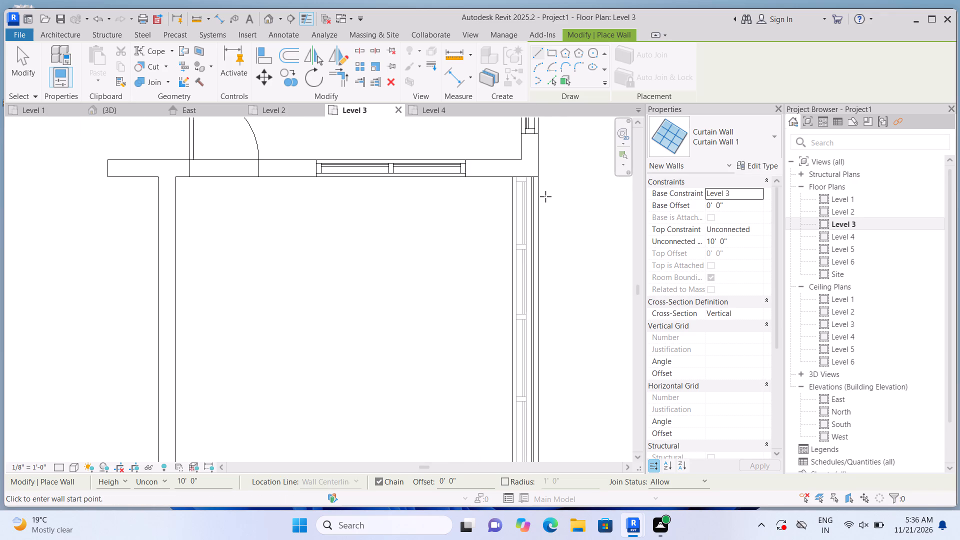
In the 3D view, raise the Level 3 front curtain wall's base to the frame's sill, a base offset of about 2'-2".
click(269, 21)
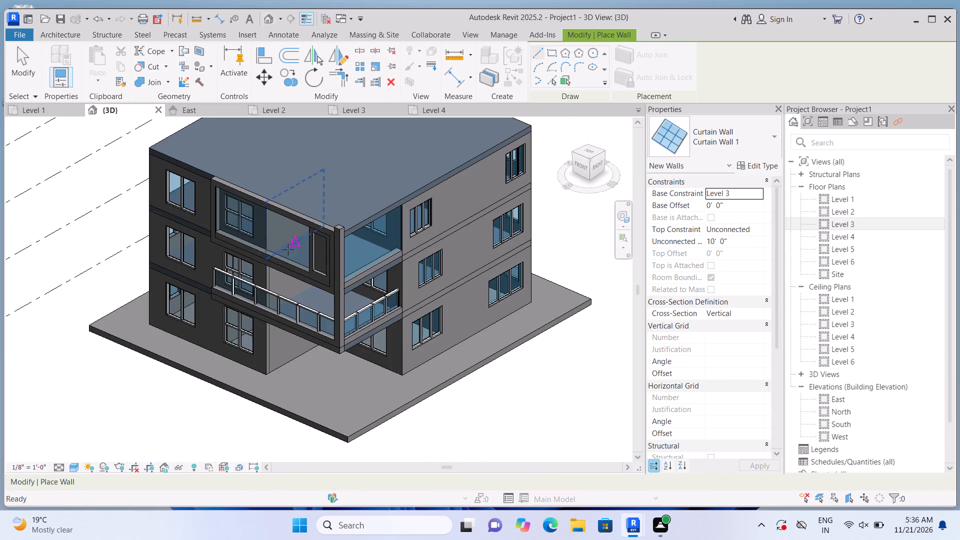
scroll(279, 259, up, 1)
key(Escape)
scroll(279, 260, up, 6)
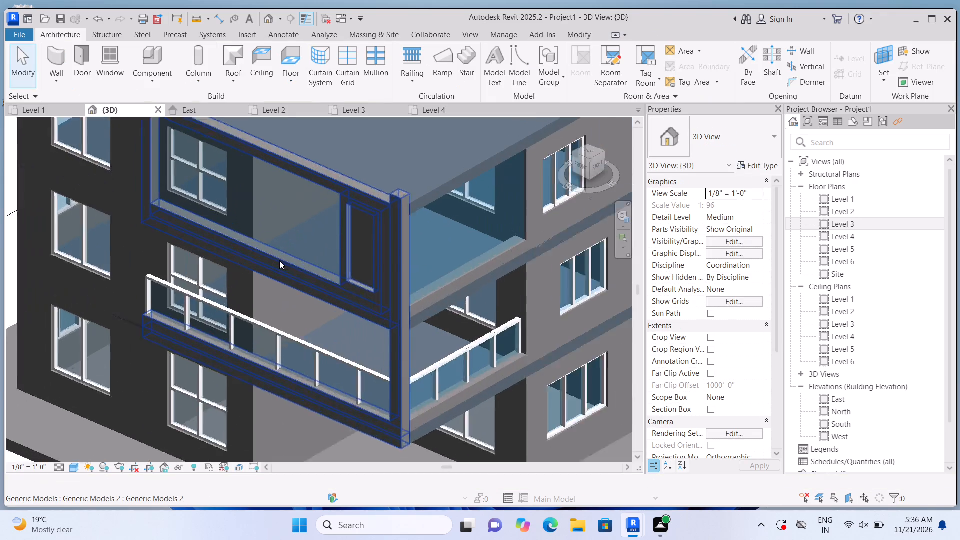
scroll(280, 255, up, 3)
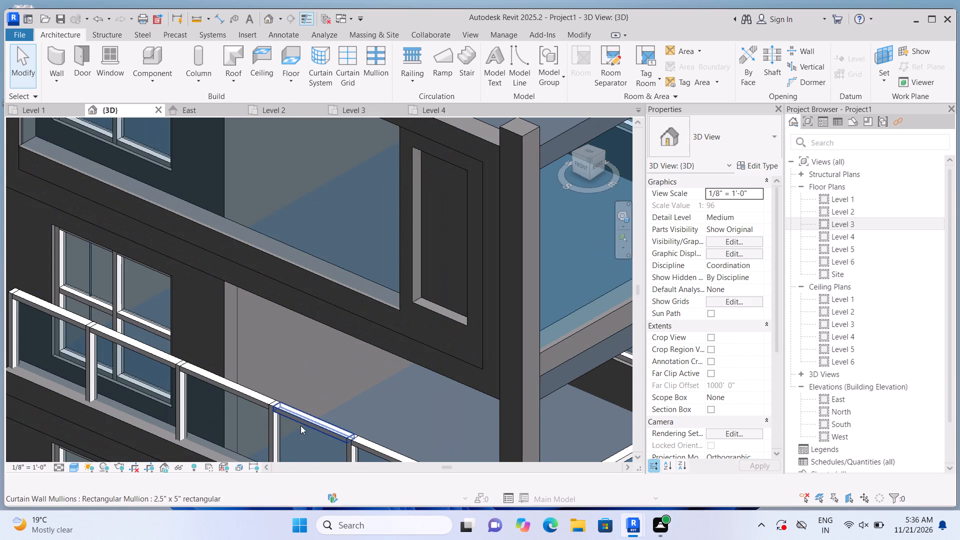
click(306, 221)
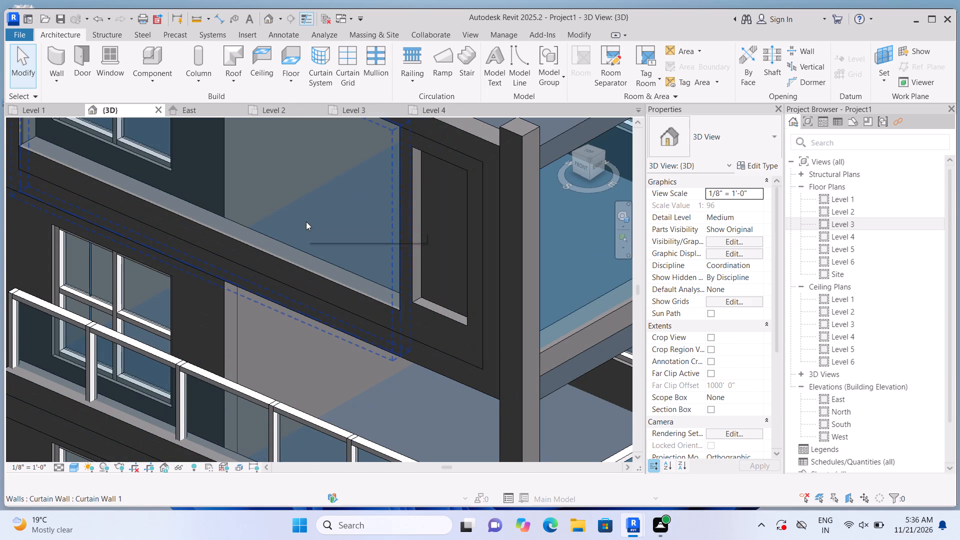
scroll(241, 311, up, 3)
drag(200, 261, 199, 255)
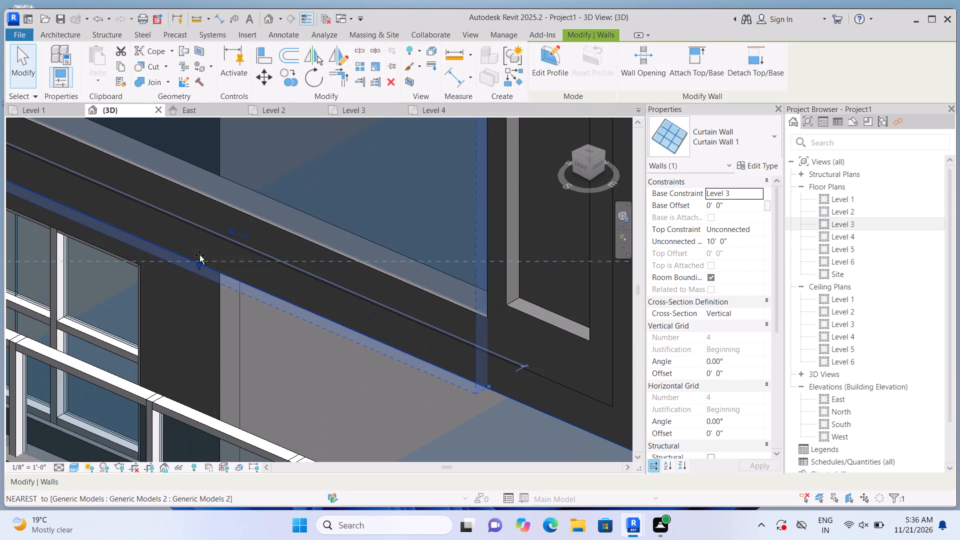
drag(199, 255, 224, 184)
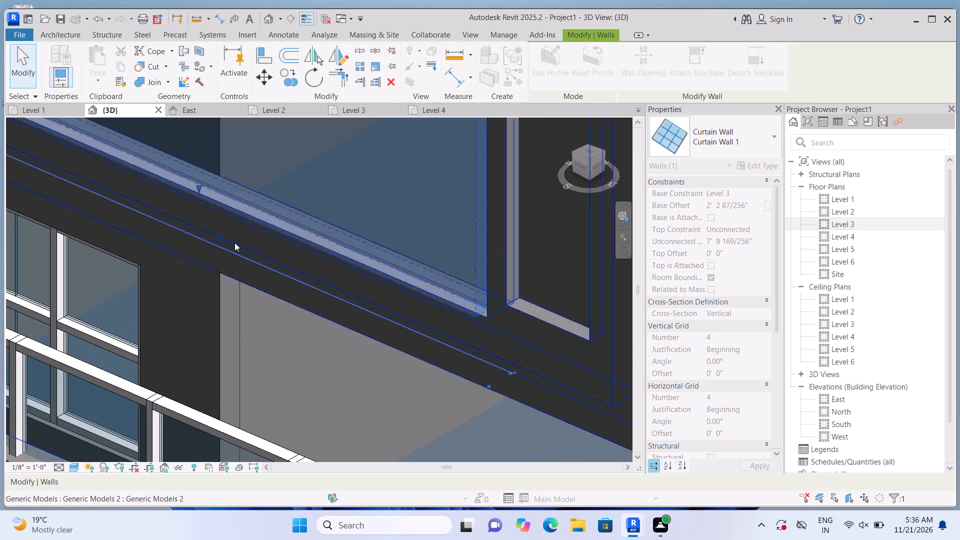
Lower the top edge of the Level 3 front curtain wall to railing level, about 3'-5" high.
scroll(239, 259, down, 9)
scroll(250, 206, up, 5)
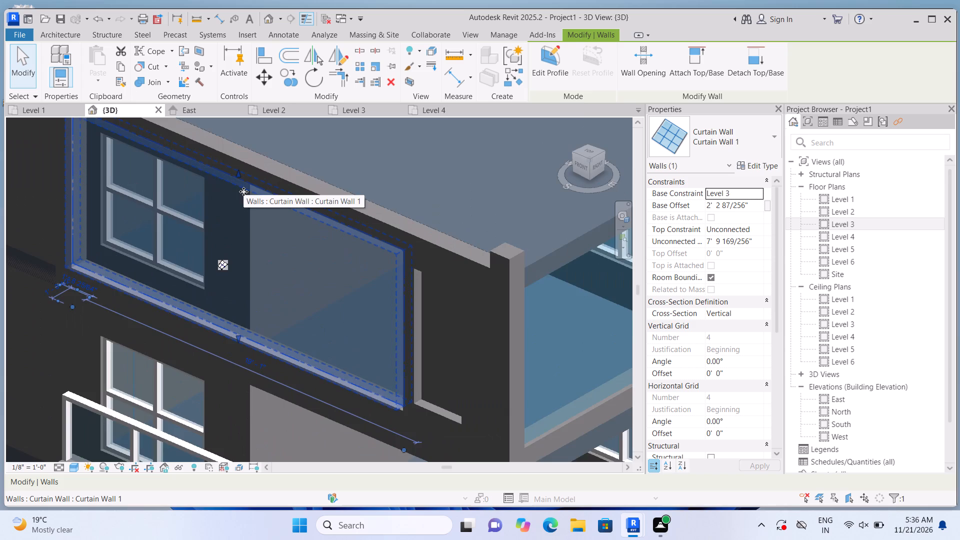
scroll(243, 191, up, 2)
drag(235, 167, 241, 256)
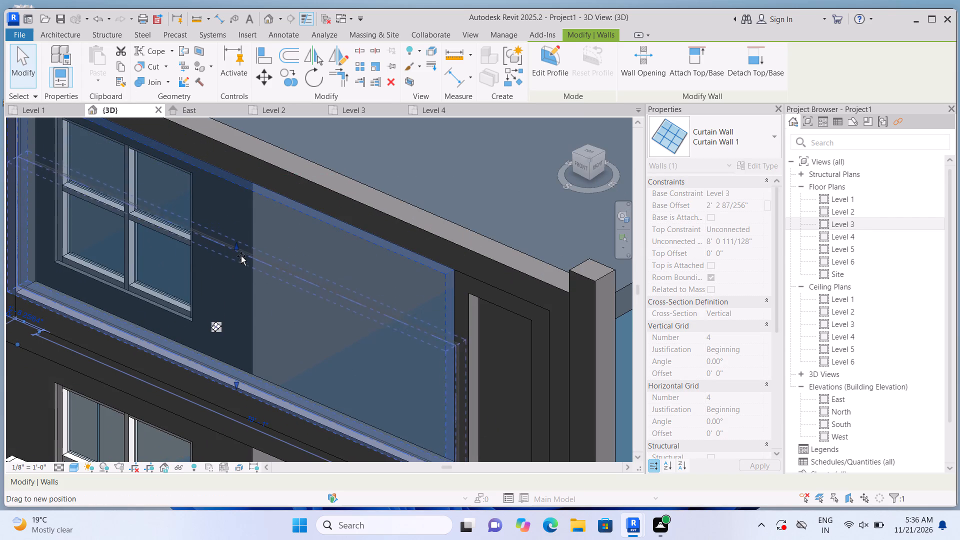
drag(241, 256, 240, 290)
scroll(264, 258, down, 6)
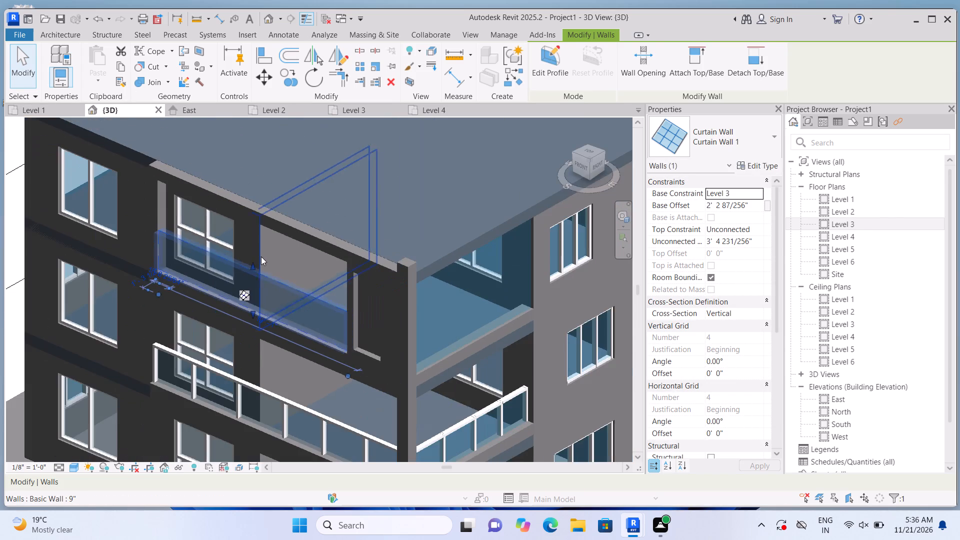
scroll(228, 265, up, 1)
scroll(221, 270, down, 2)
click(9, 261)
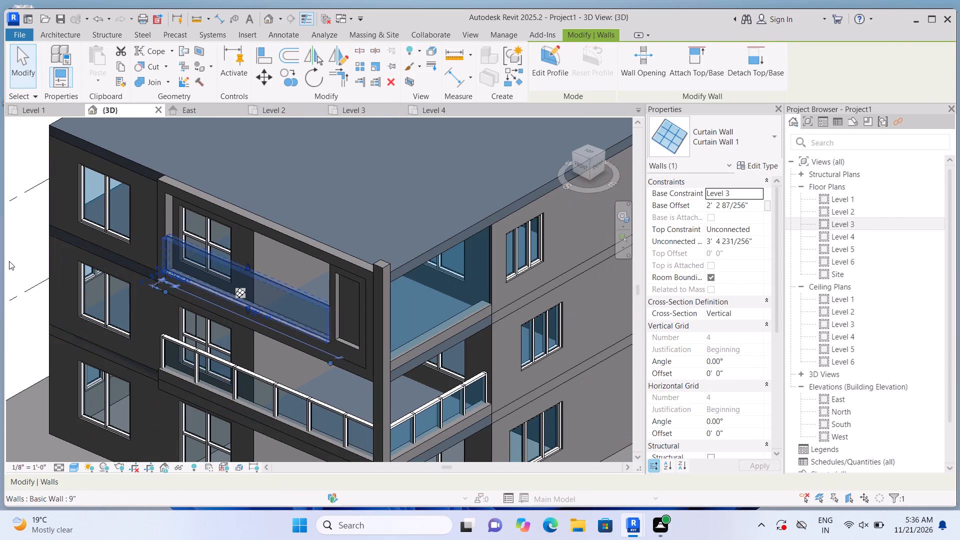
scroll(109, 277, up, 4)
scroll(109, 325, down, 3)
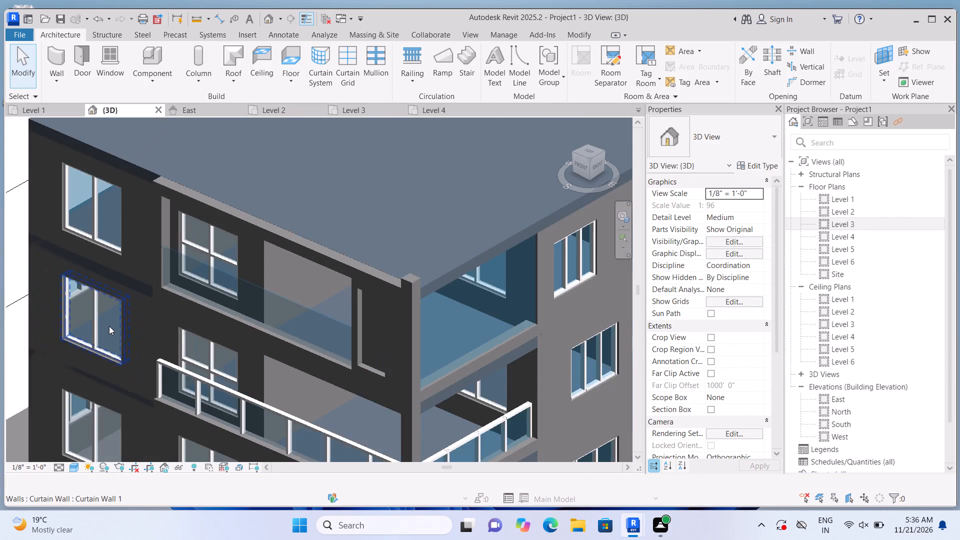
Lower the Level 3 front curtain wall's top edge slightly further, to a height of about 3'-2".
scroll(197, 320, up, 2)
click(302, 306)
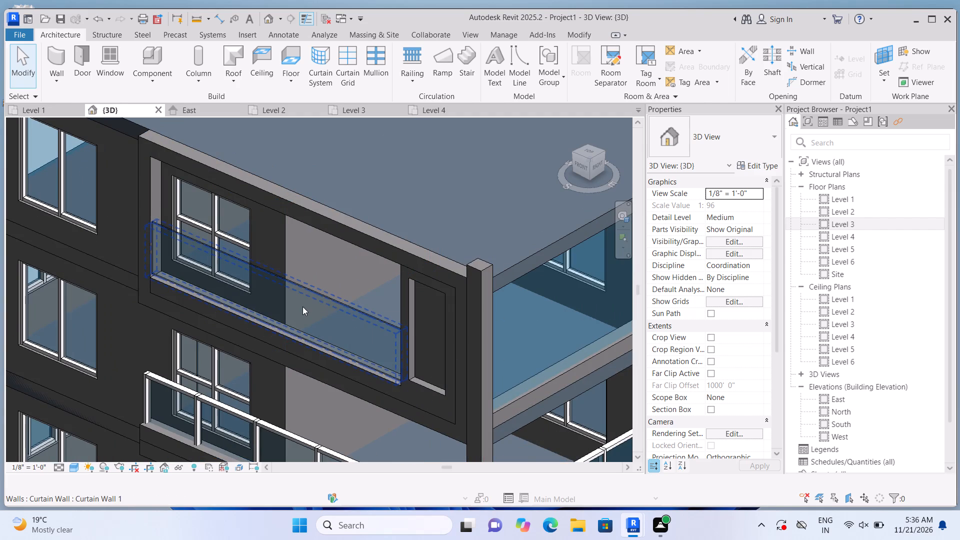
scroll(294, 312, up, 3)
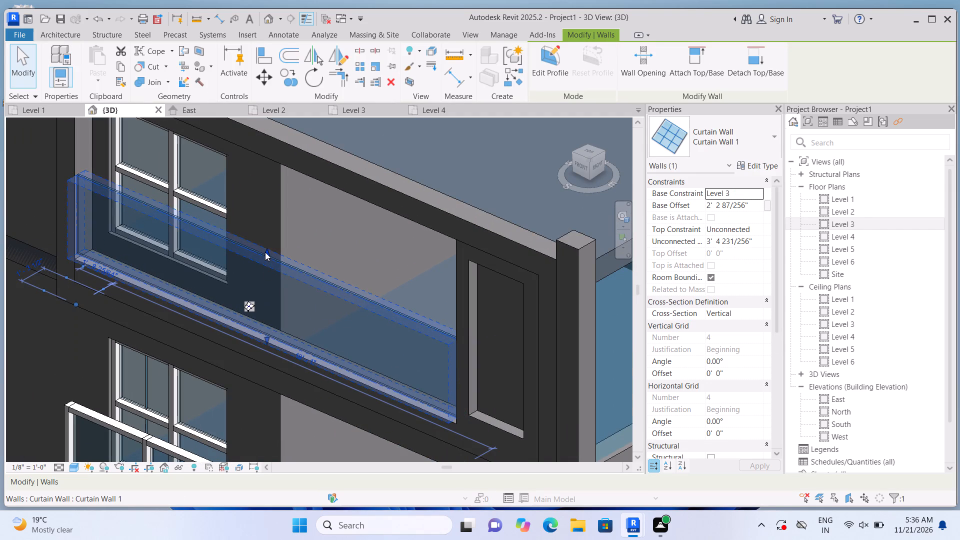
drag(265, 252, 265, 263)
scroll(265, 261, down, 5)
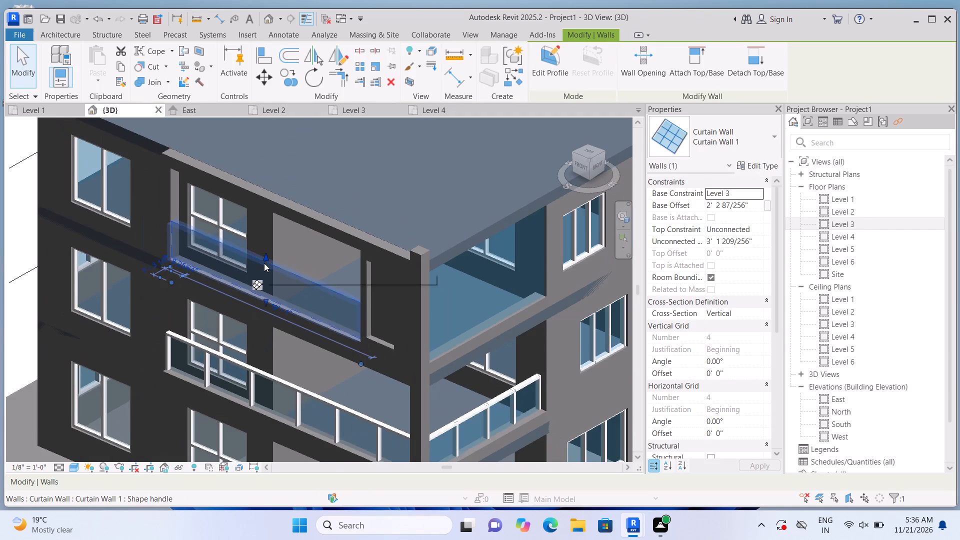
click(5, 235)
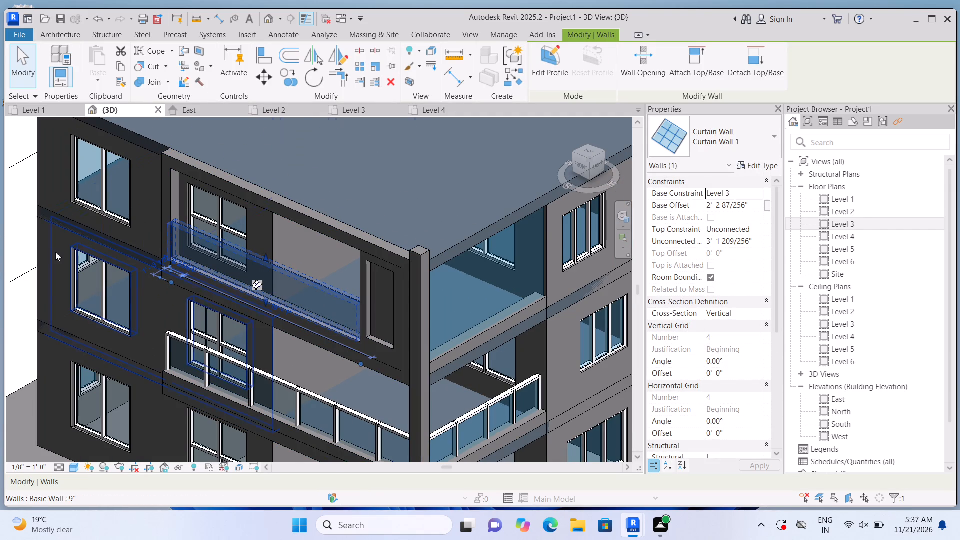
click(0, 244)
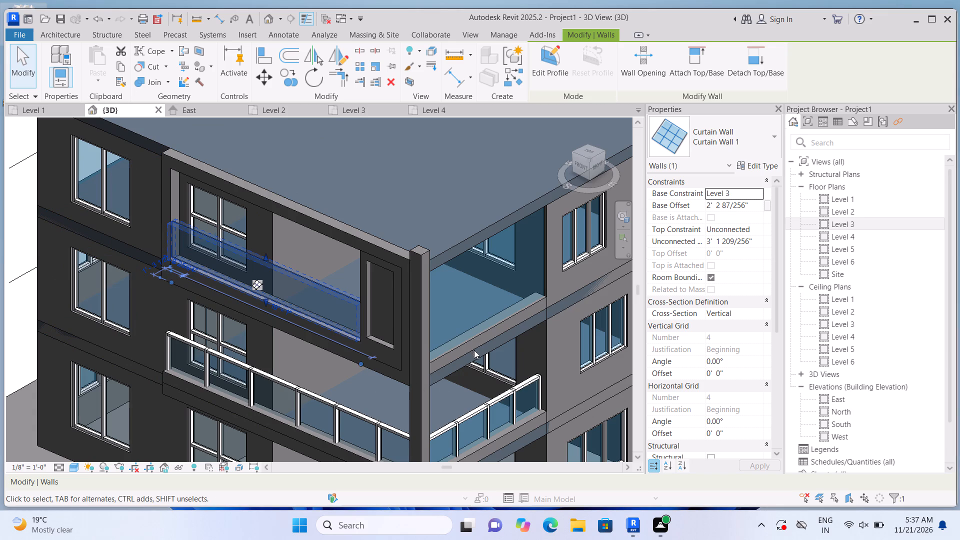
Raise the base of the Level 3 side curtain wall to the side strip's top, a base offset of 2'-0".
scroll(472, 344, up, 2)
click(469, 320)
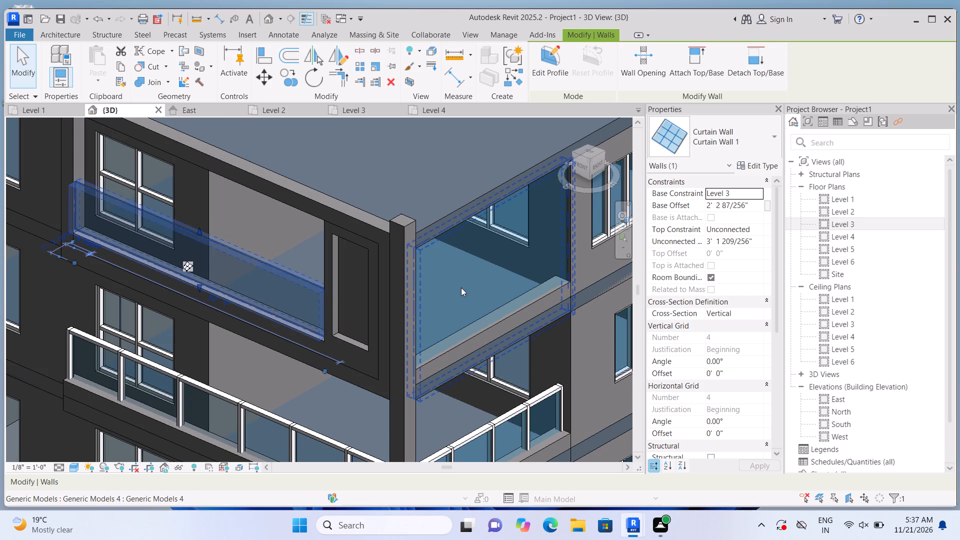
click(461, 287)
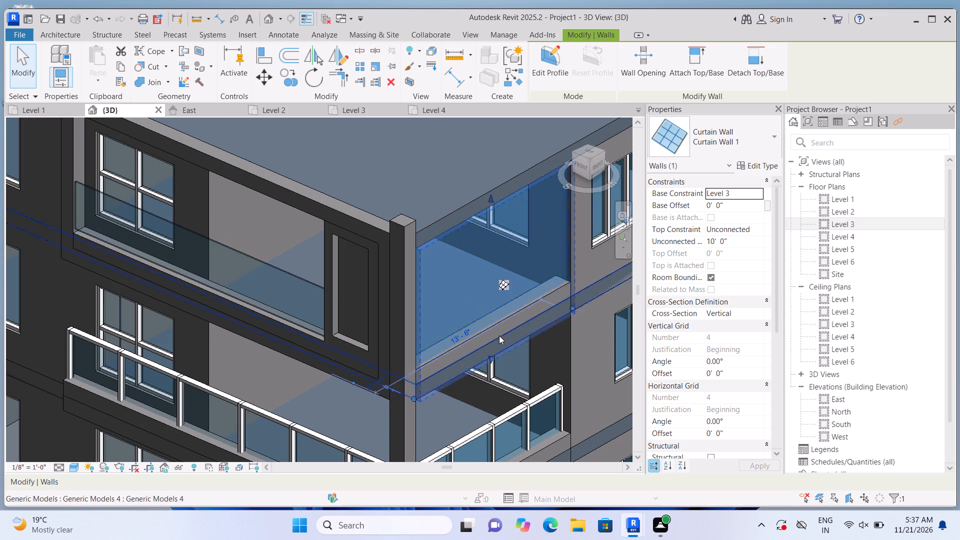
scroll(500, 341, up, 3)
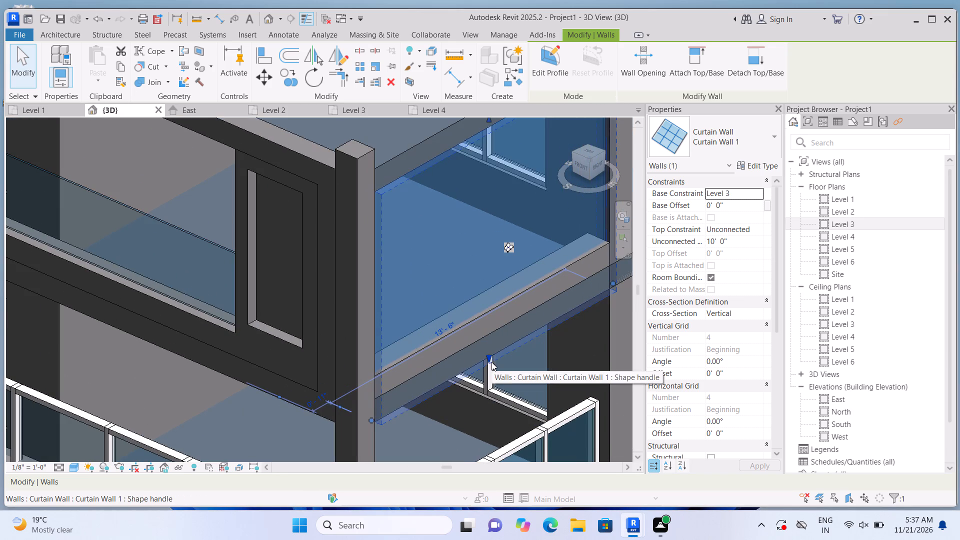
drag(491, 356, 484, 312)
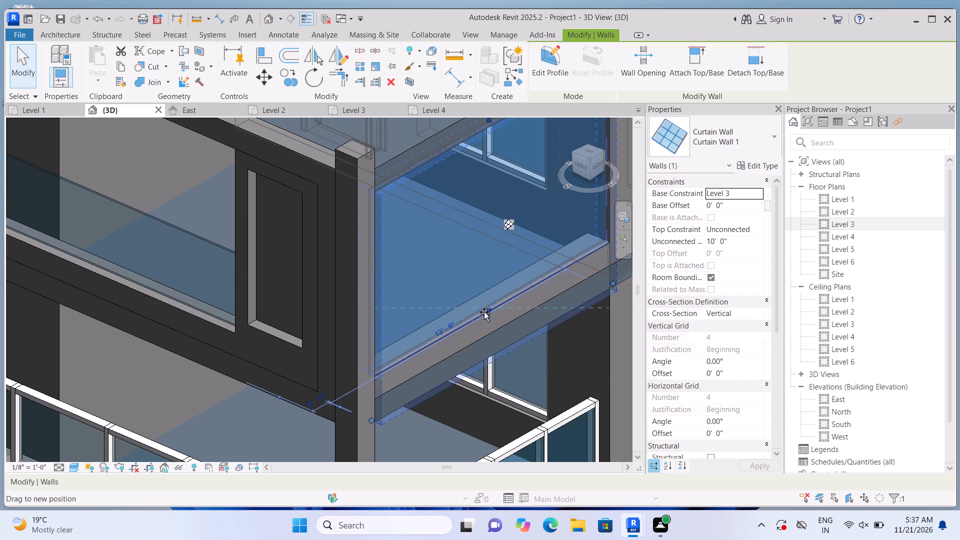
drag(484, 312, 484, 308)
scroll(472, 199, up, 1)
scroll(482, 192, down, 3)
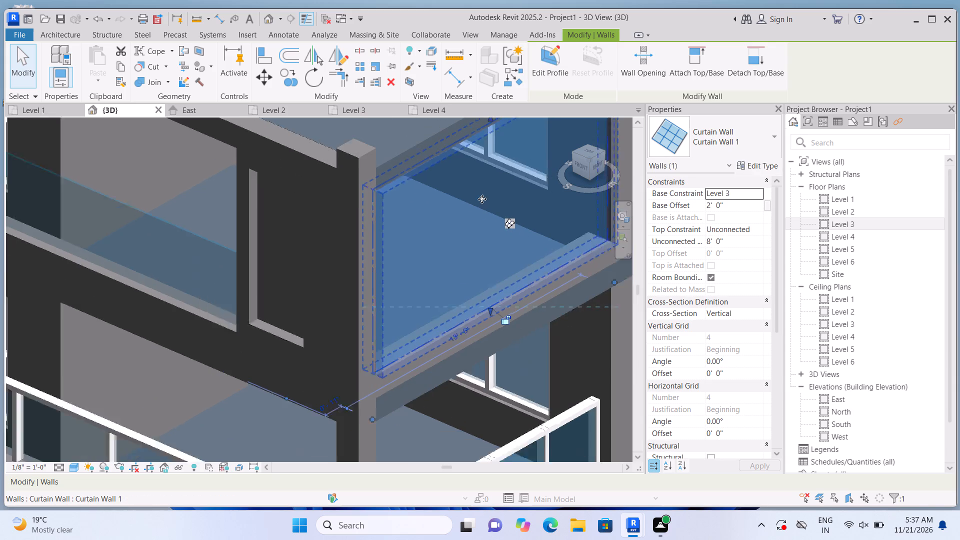
Lower the top edge of the Level 3 side curtain wall to railing level, about 3'-3" high.
scroll(492, 144, up, 2)
drag(487, 133, 493, 222)
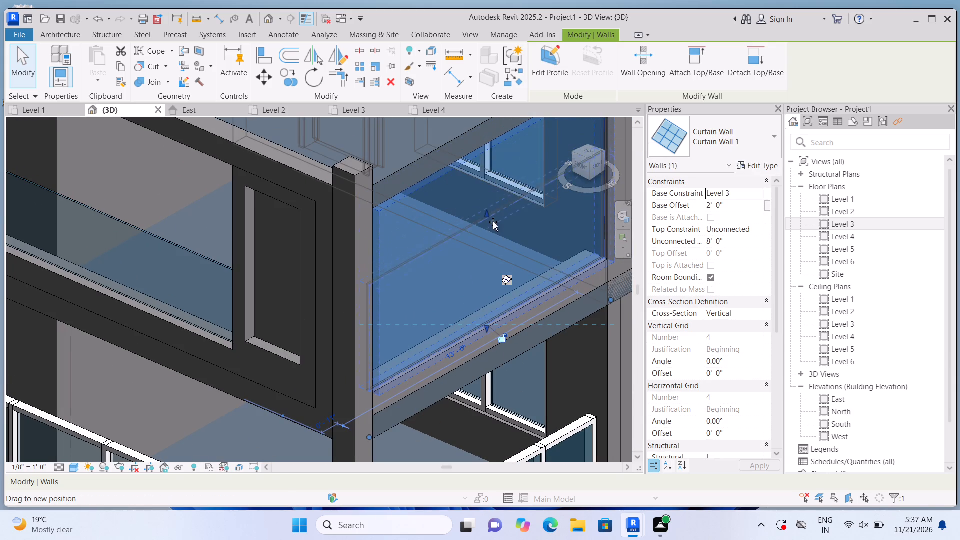
drag(493, 222, 496, 249)
scroll(494, 247, down, 1)
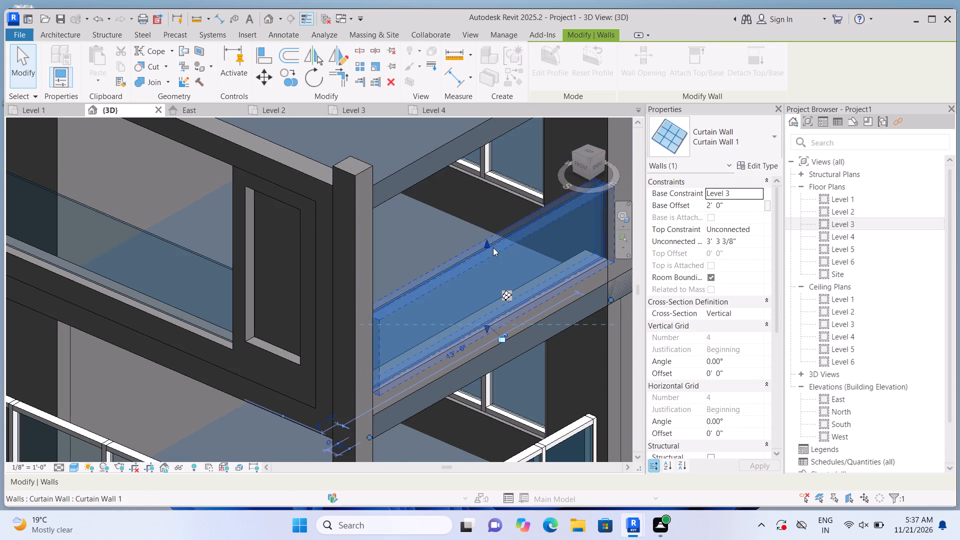
scroll(493, 247, down, 6)
click(99, 285)
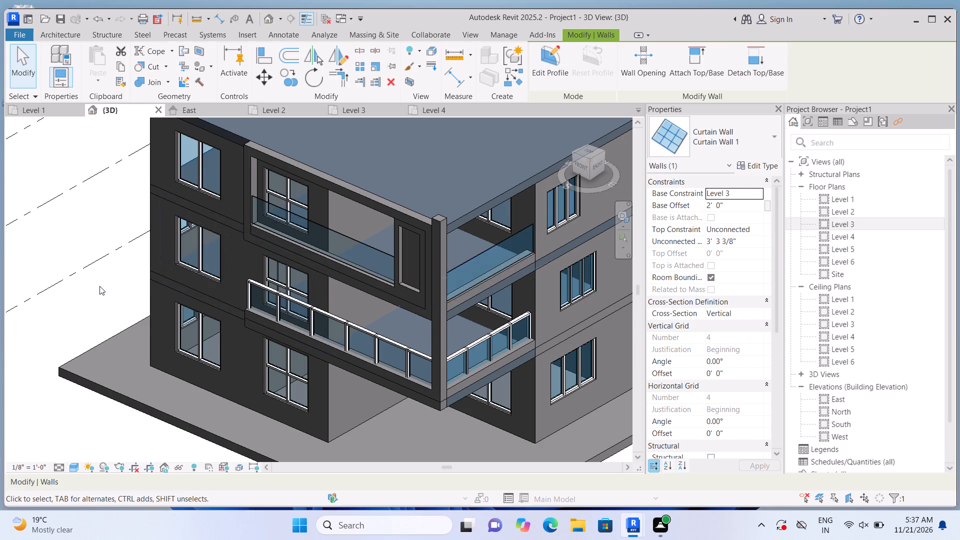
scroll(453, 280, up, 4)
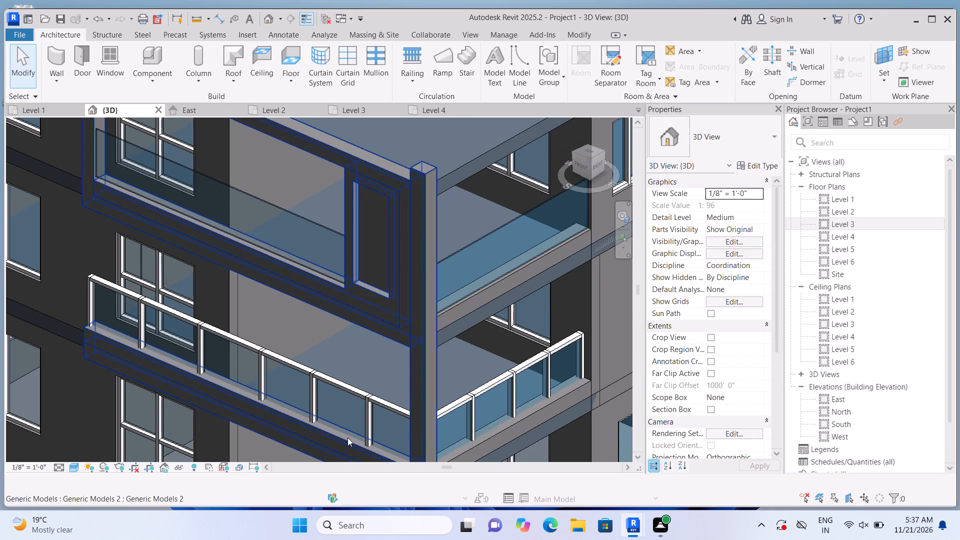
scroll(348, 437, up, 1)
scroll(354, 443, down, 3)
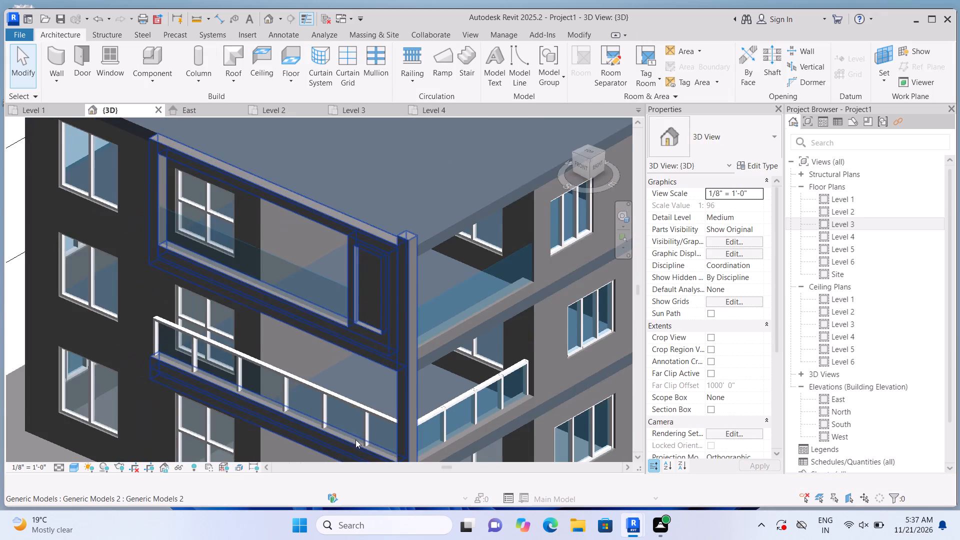
In the front view, add four vertical grid lines to the Level 3 front curtain wall, spaced successively about 4'-6", 4'-0", 3'-6" and 3'-0" from its left end.
scroll(356, 439, down, 1)
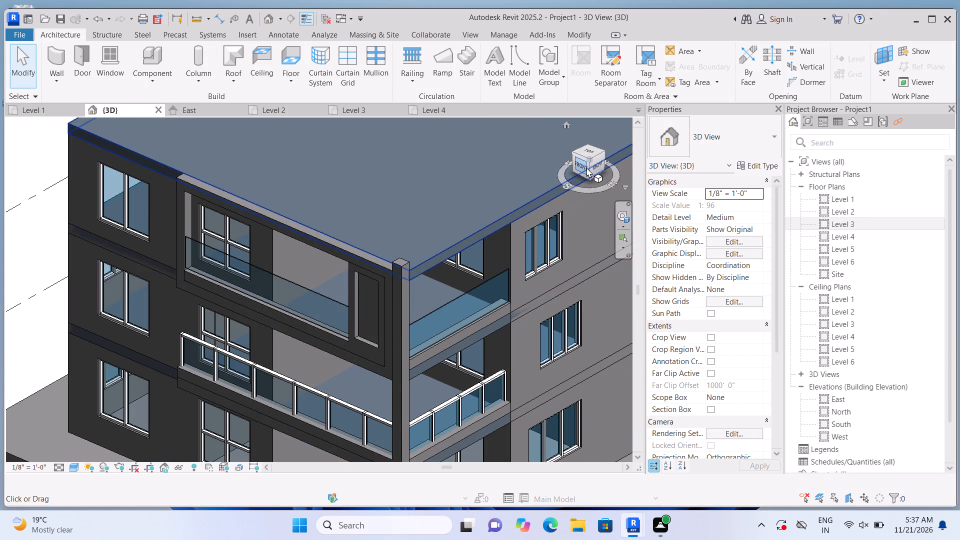
click(586, 167)
click(578, 162)
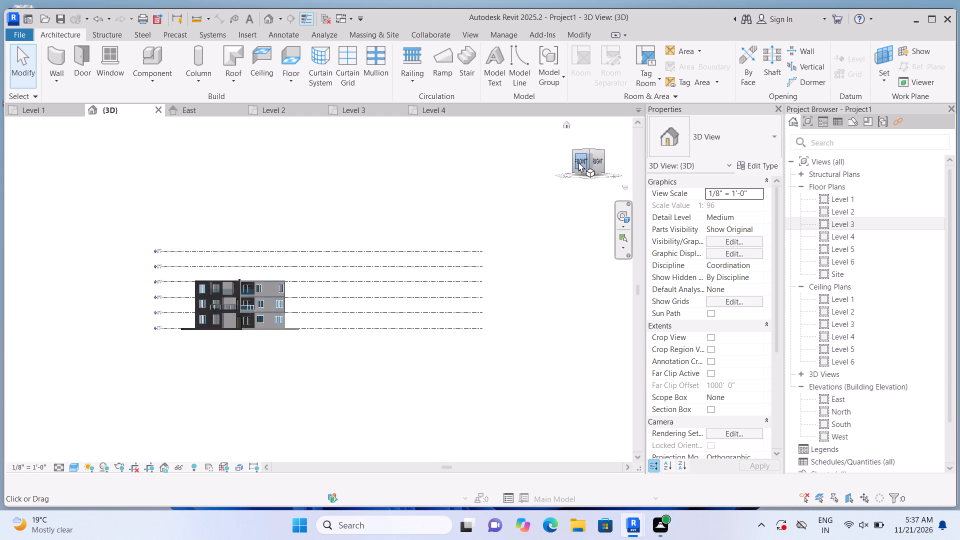
scroll(180, 311, up, 10)
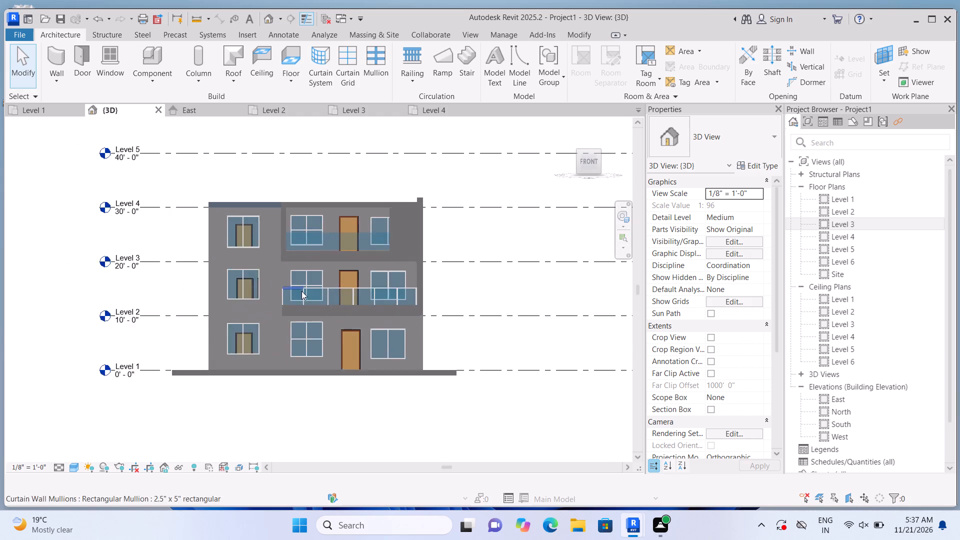
scroll(301, 291, up, 6)
scroll(285, 318, down, 3)
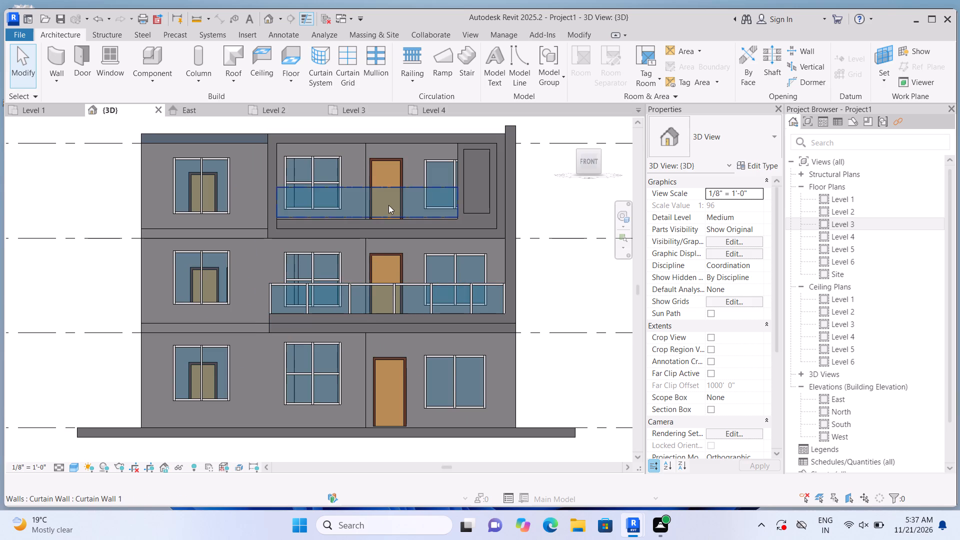
scroll(398, 200, up, 1)
scroll(392, 217, down, 2)
scroll(398, 155, up, 2)
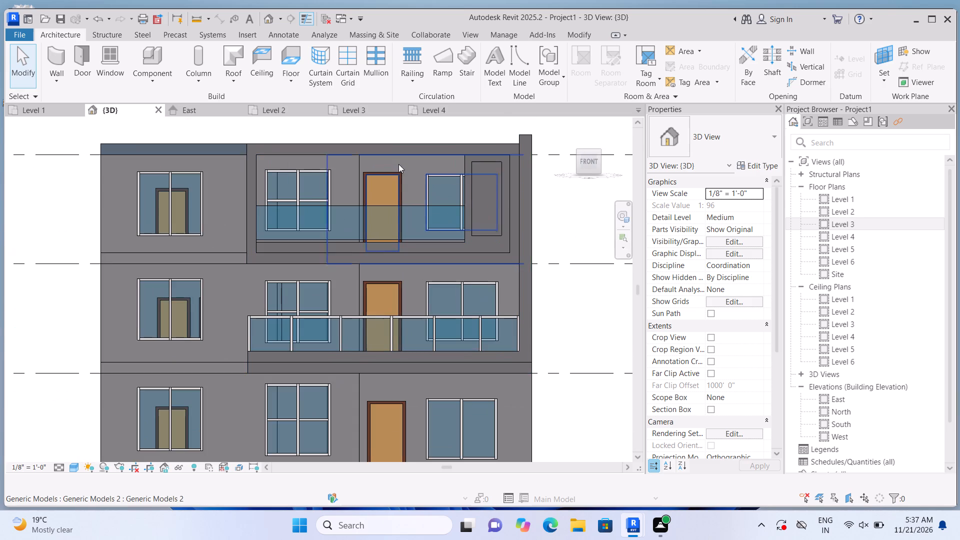
click(338, 85)
scroll(321, 194, up, 3)
scroll(296, 231, up, 2)
click(294, 233)
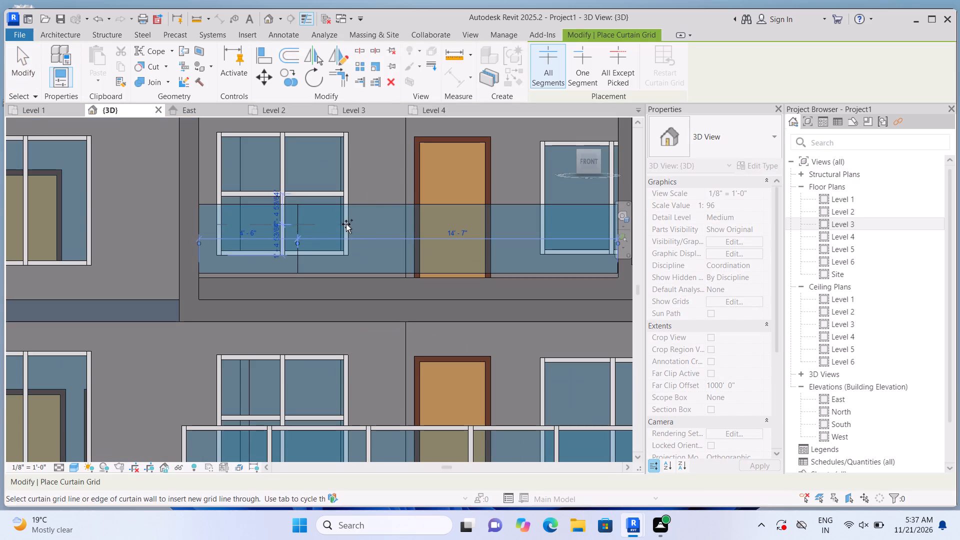
click(385, 222)
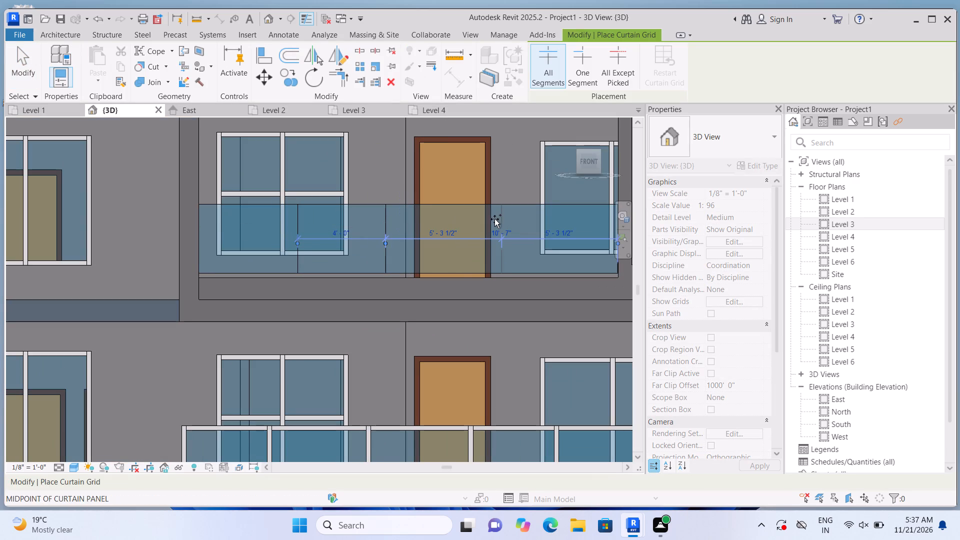
click(457, 227)
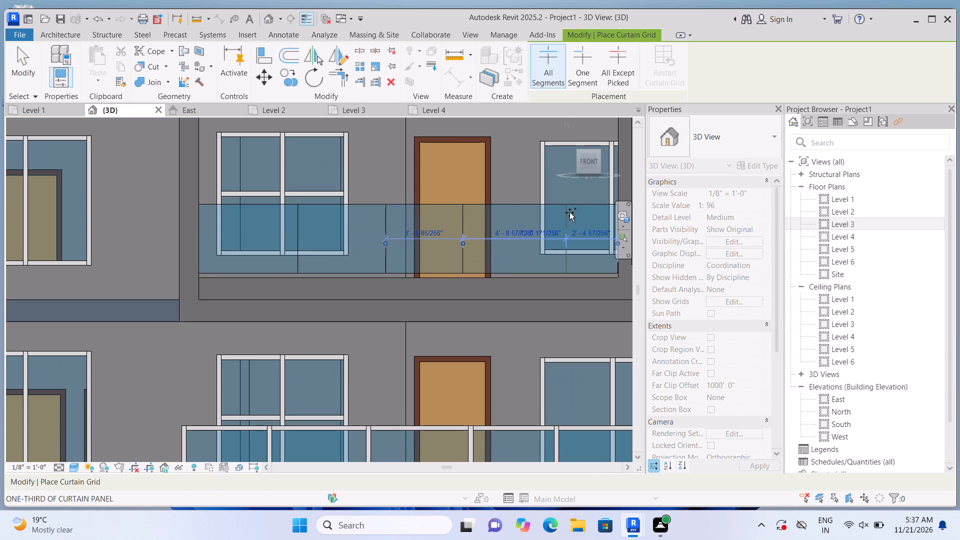
click(529, 203)
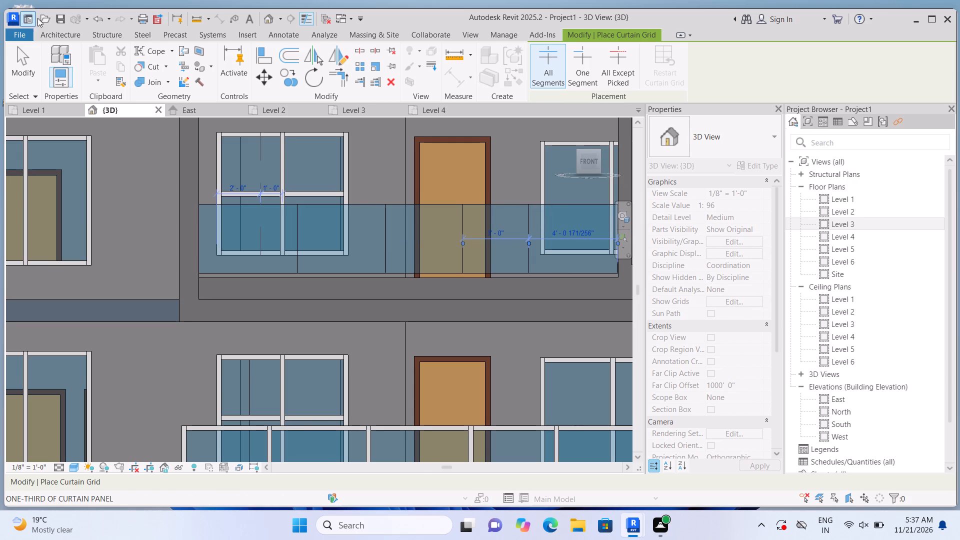
Place 2.5" x 5" rectangular mullions on all four edges and the four vertical grid lines of the Level 3 front curtain wall.
click(65, 39)
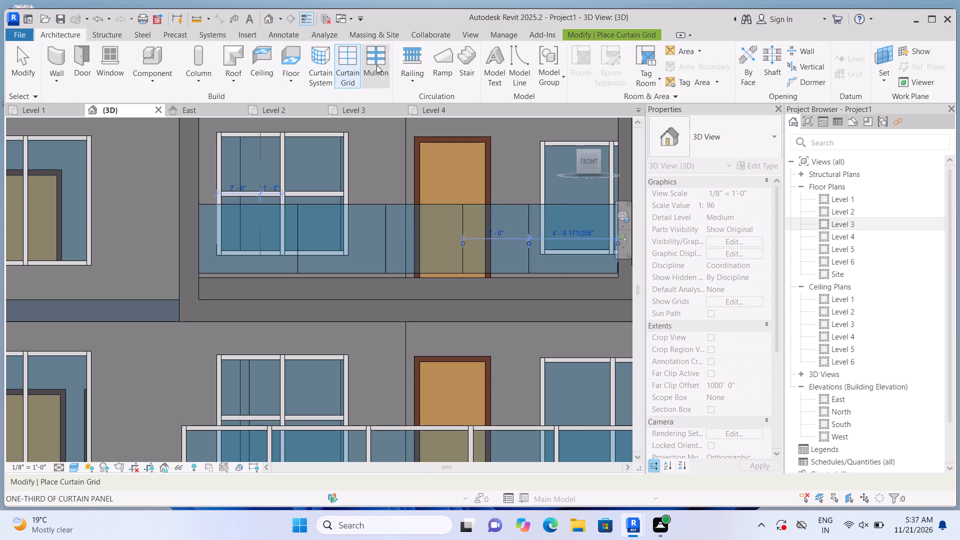
click(376, 65)
click(337, 217)
click(300, 234)
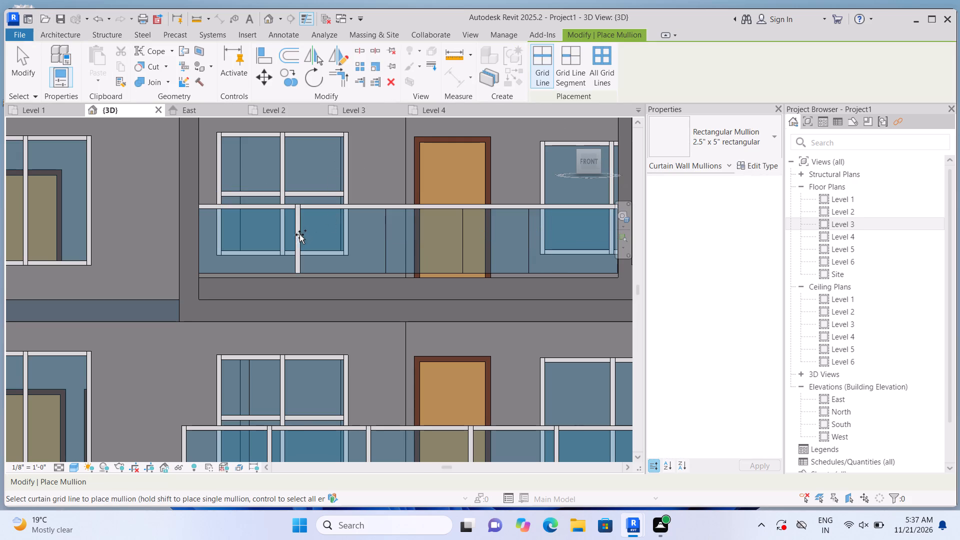
click(211, 250)
click(373, 246)
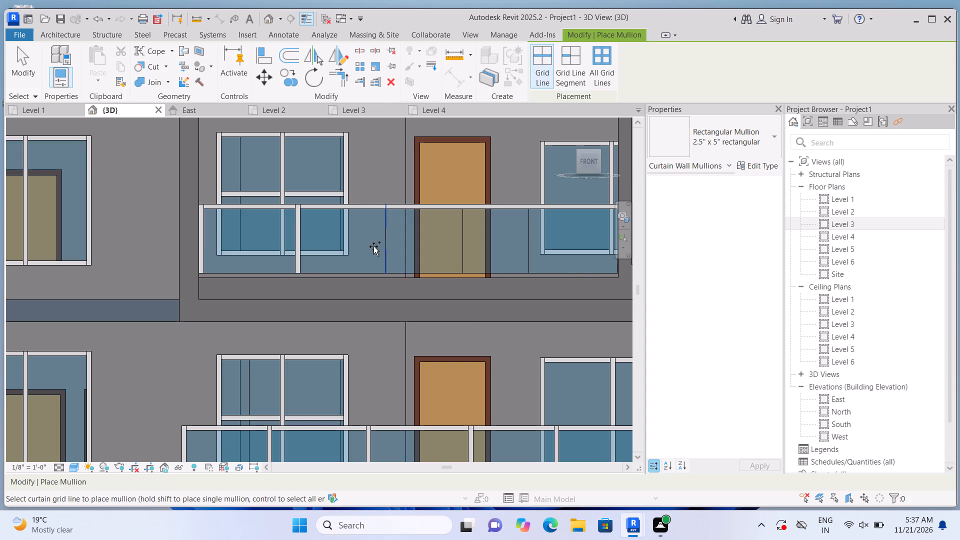
scroll(367, 249, down, 3)
scroll(406, 271, up, 2)
click(441, 258)
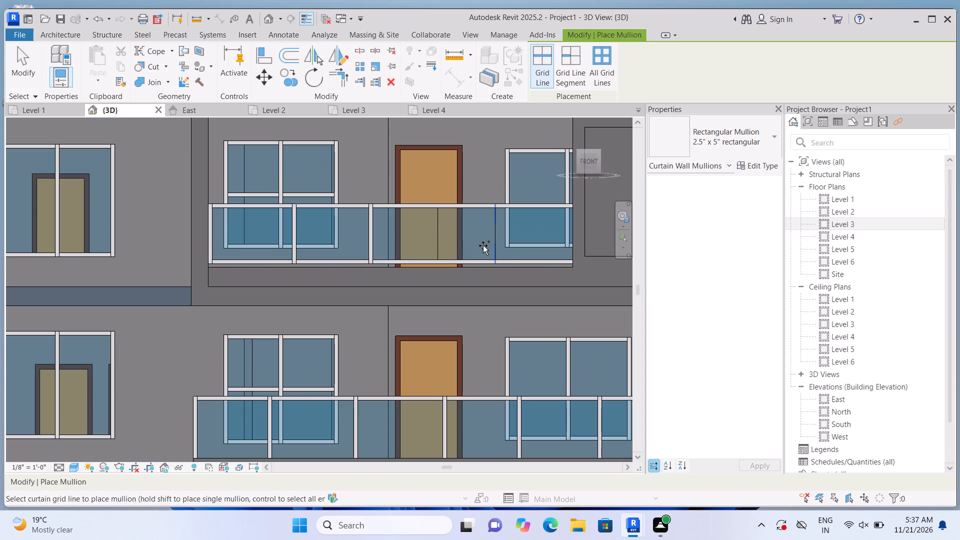
click(494, 244)
click(564, 239)
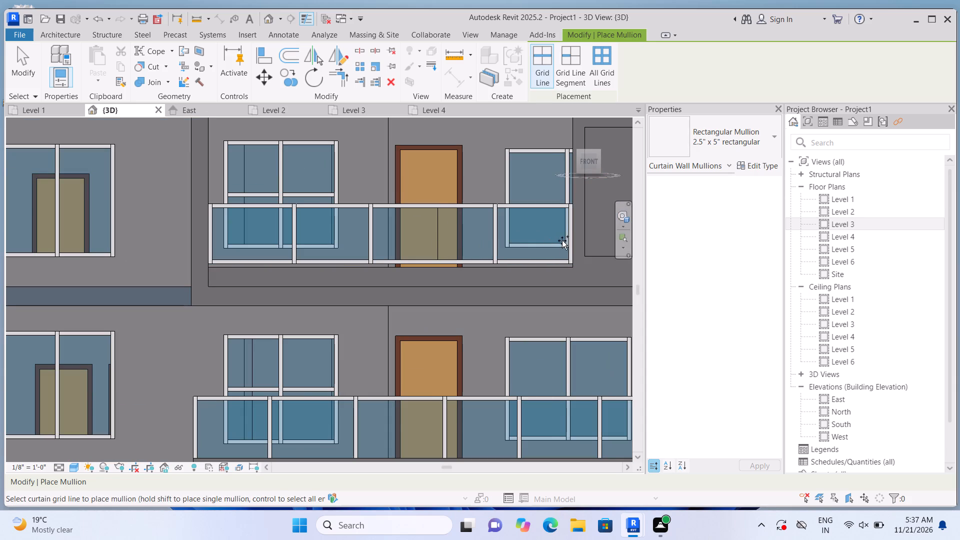
scroll(433, 238, up, 1)
click(436, 236)
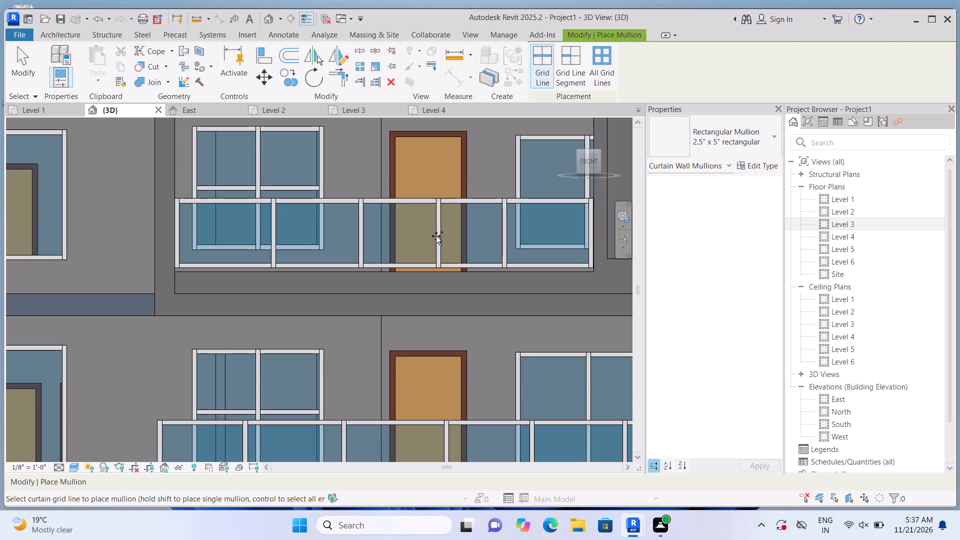
key(Escape)
Delete the leftmost bottom mullion segment of the Level 3 front curtain wall.
click(417, 262)
scroll(417, 262, up, 1)
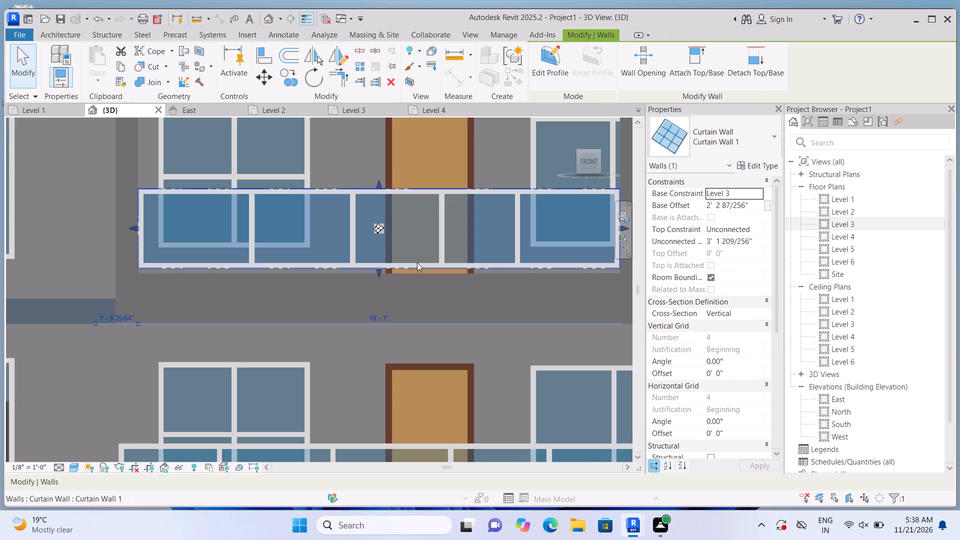
key(Escape)
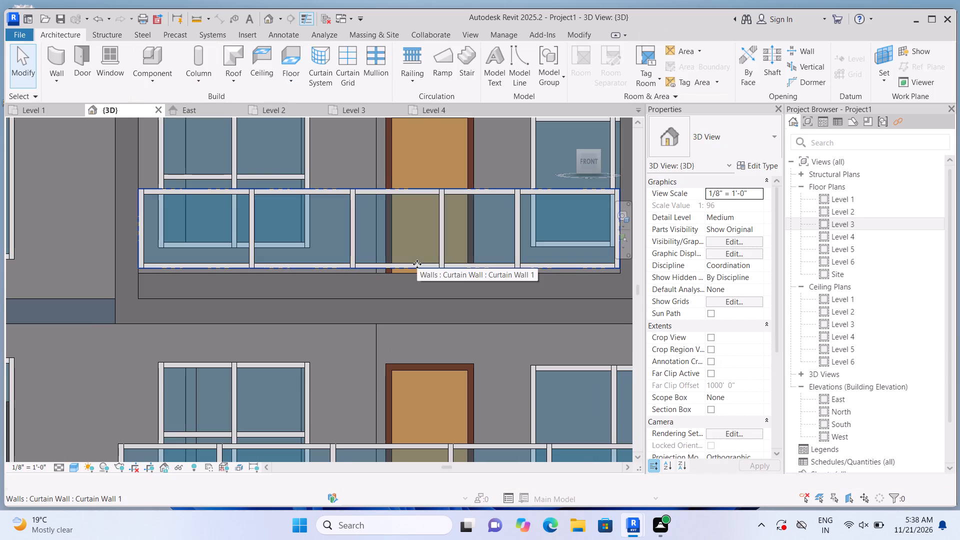
scroll(474, 271, up, 2)
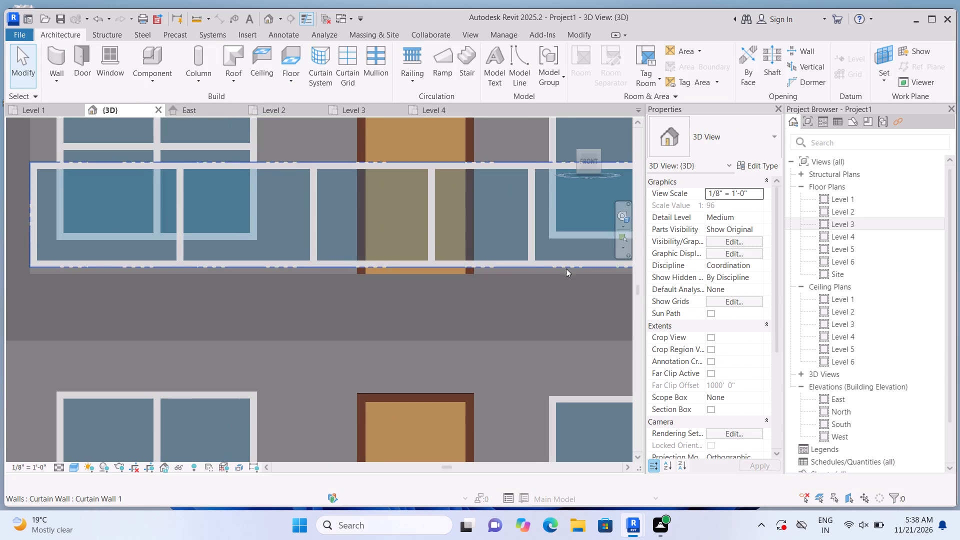
click(570, 263)
scroll(533, 268, down, 2)
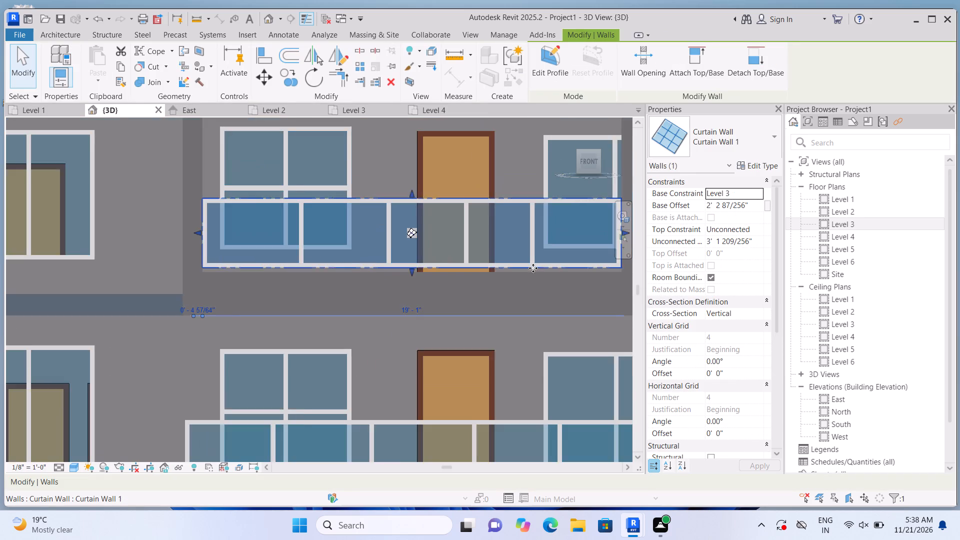
scroll(533, 268, down, 2)
key(Escape)
scroll(385, 292, up, 1)
scroll(339, 288, up, 2)
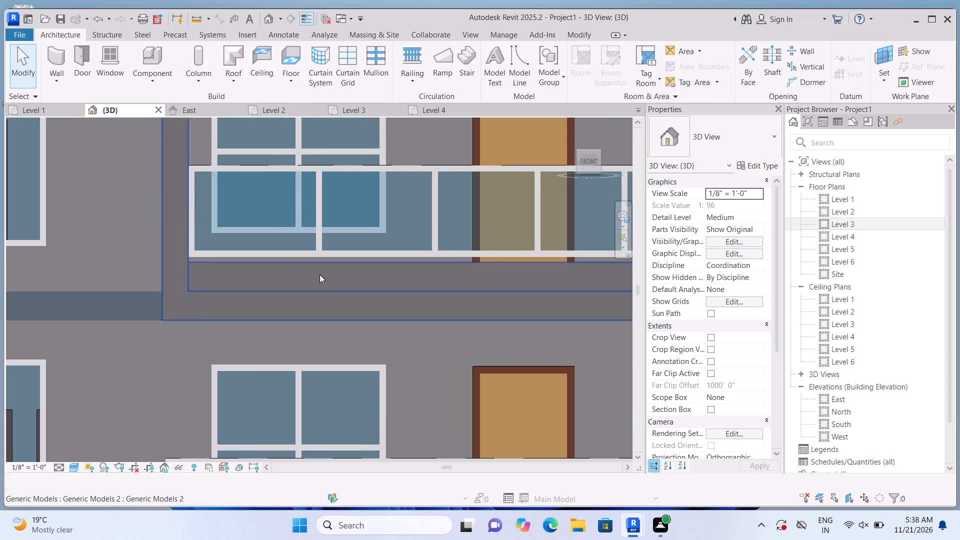
scroll(89, 131, up, 2)
scroll(305, 289, up, 1)
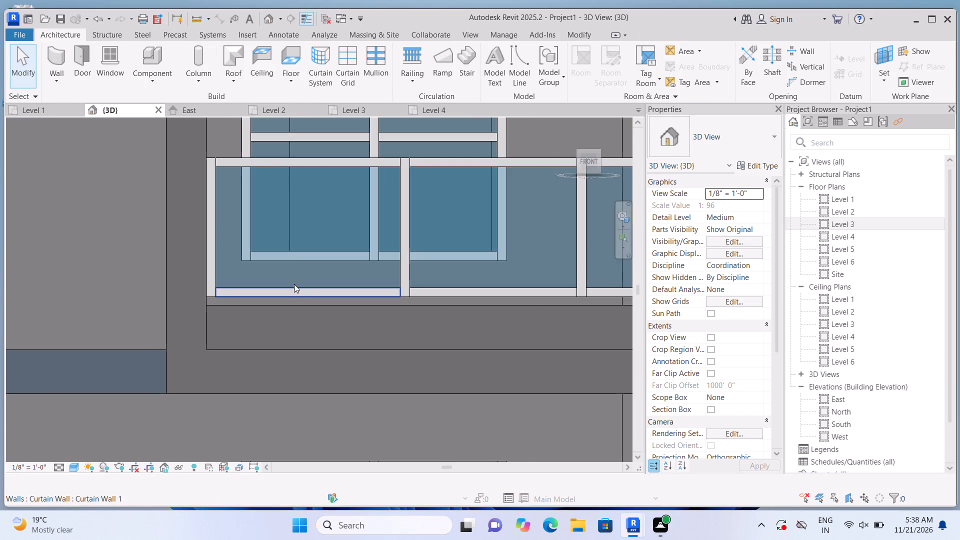
click(294, 284)
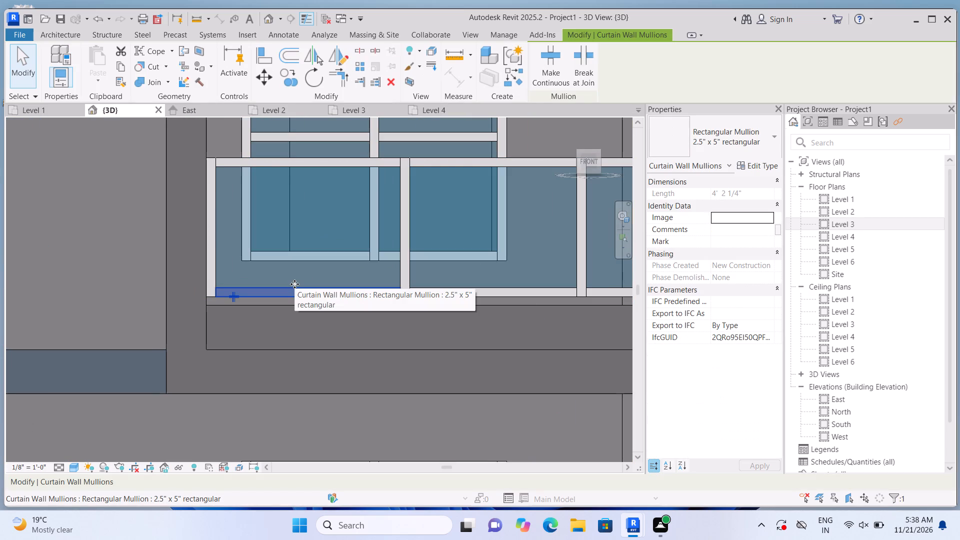
key(Delete)
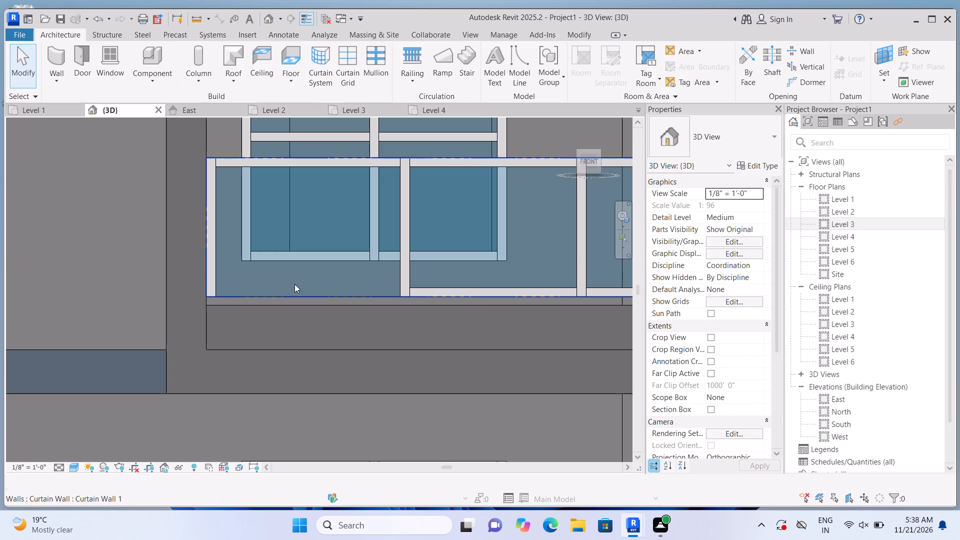
Delete the second bottom mullion segment from the left on the Level 3 front curtain wall.
scroll(265, 317, down, 8)
scroll(406, 344, up, 2)
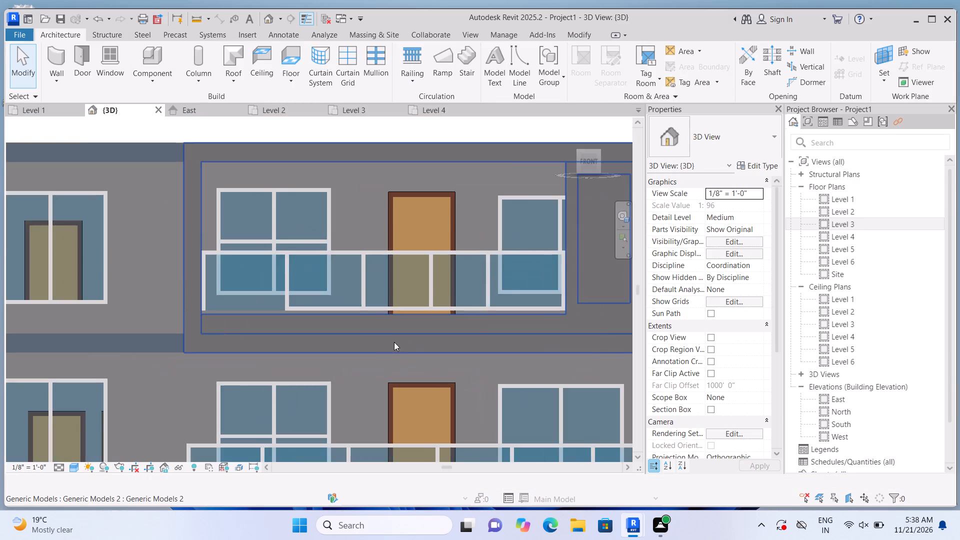
scroll(394, 342, up, 4)
scroll(319, 304, up, 4)
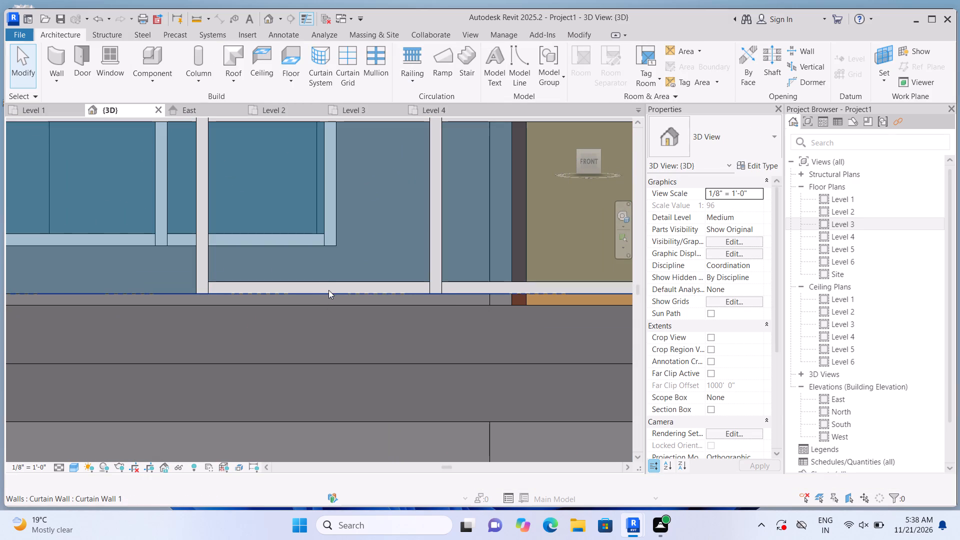
click(327, 285)
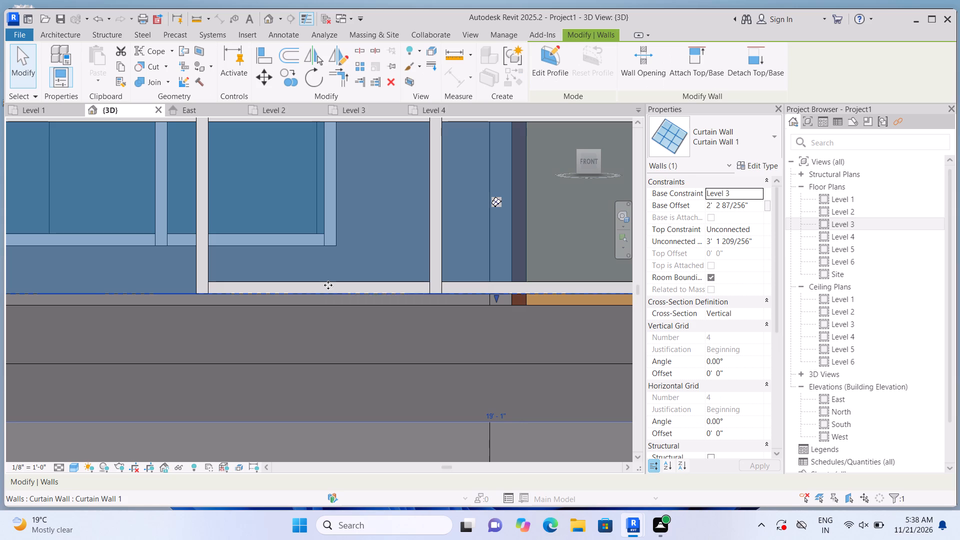
key(Escape)
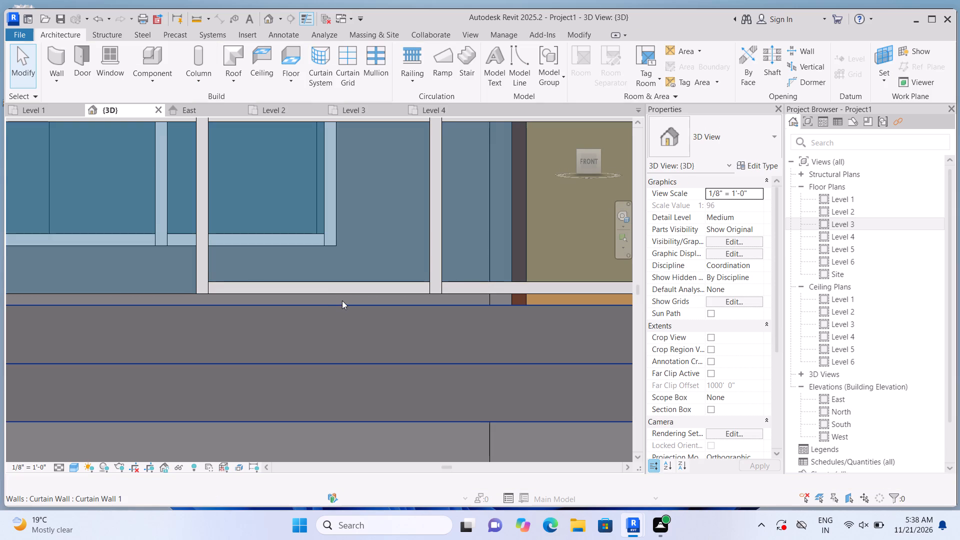
scroll(342, 300, up, 3)
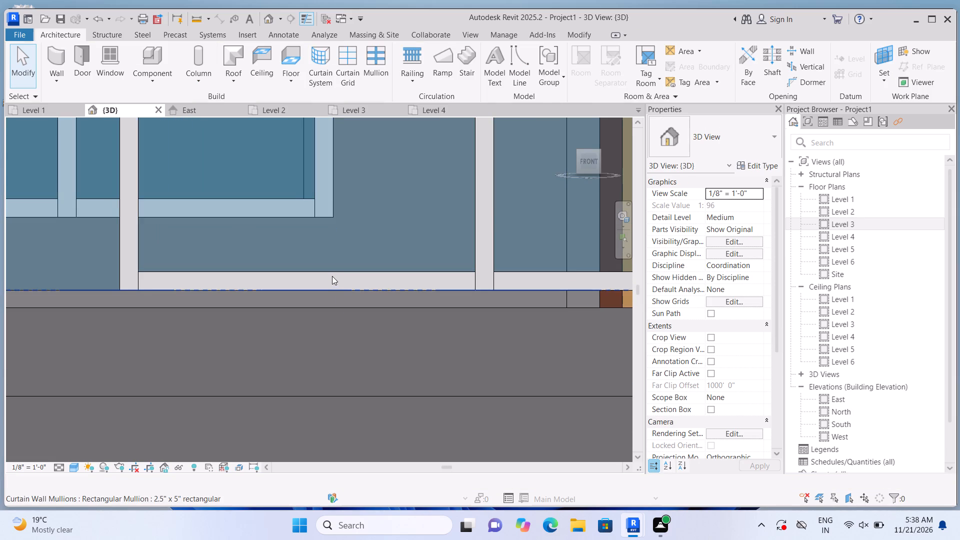
click(338, 283)
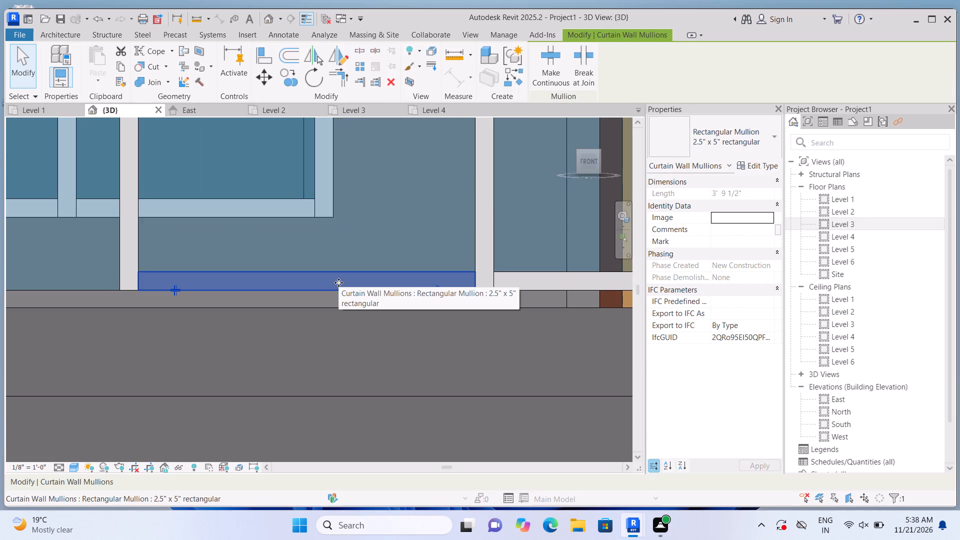
key(Insert)
key(Delete)
Delete the third bottom mullion segment, crossing the left side of the door, on the Level 3 front curtain wall.
scroll(373, 298, down, 6)
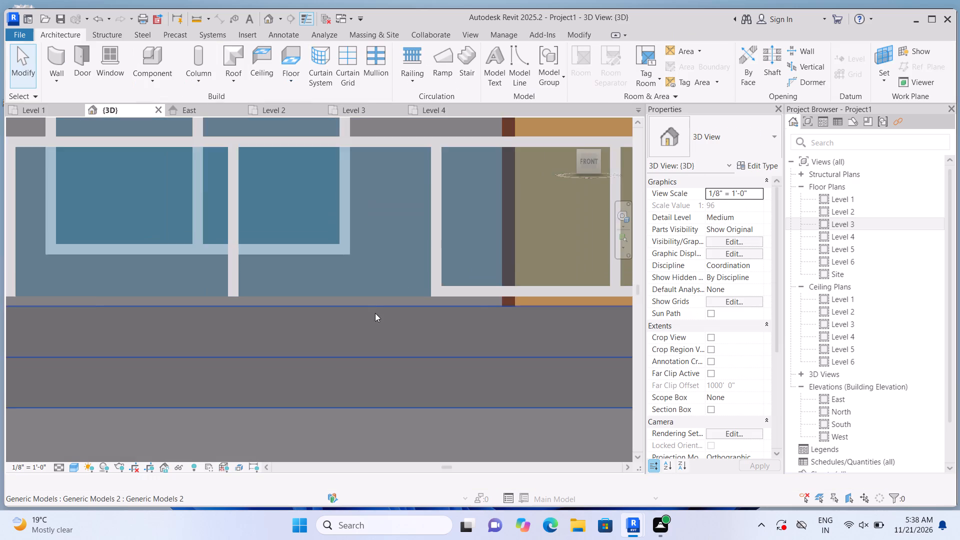
scroll(375, 313, down, 2)
scroll(473, 315, up, 6)
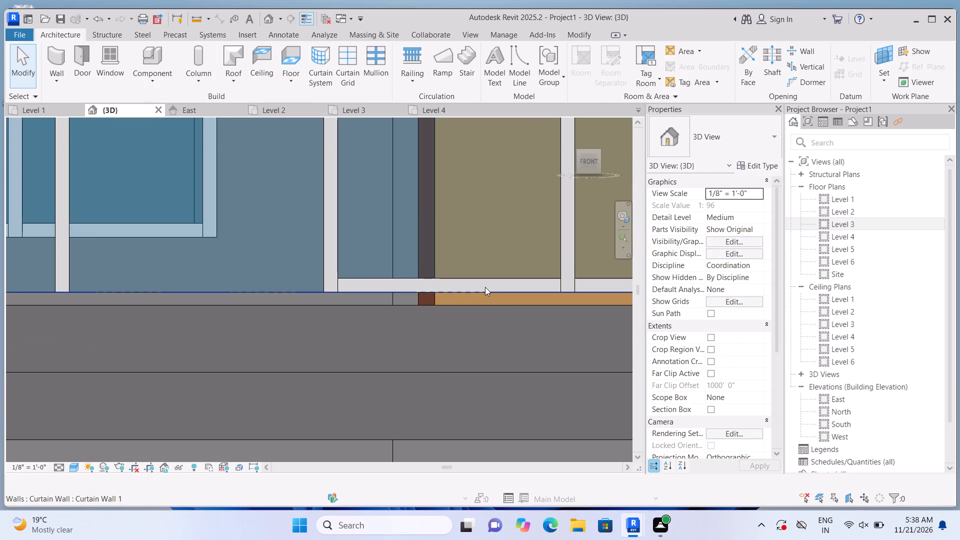
click(485, 286)
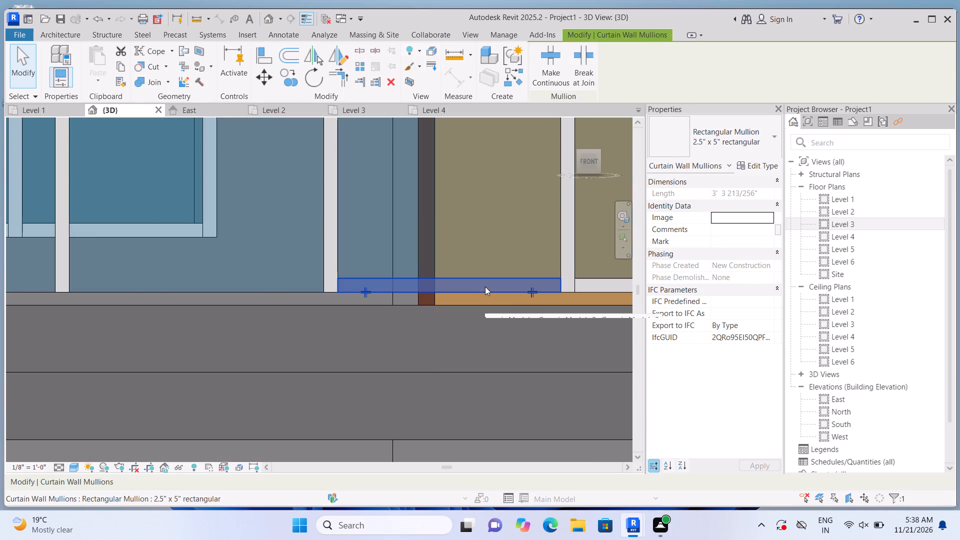
key(Delete)
Delete the fourth bottom mullion segment, crossing the right side of the door, on the Level 3 front curtain wall.
scroll(464, 327, down, 9)
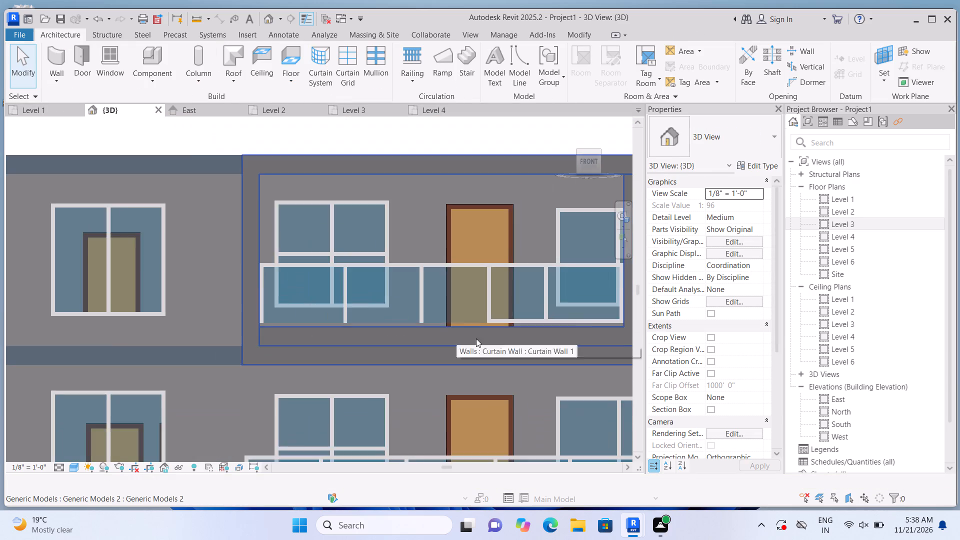
scroll(587, 318, up, 8)
scroll(432, 323, up, 2)
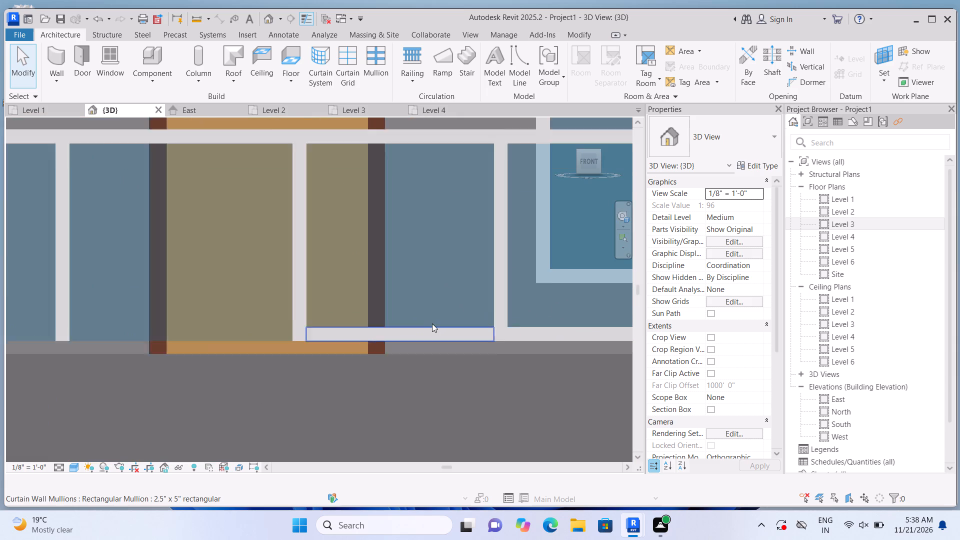
click(431, 322)
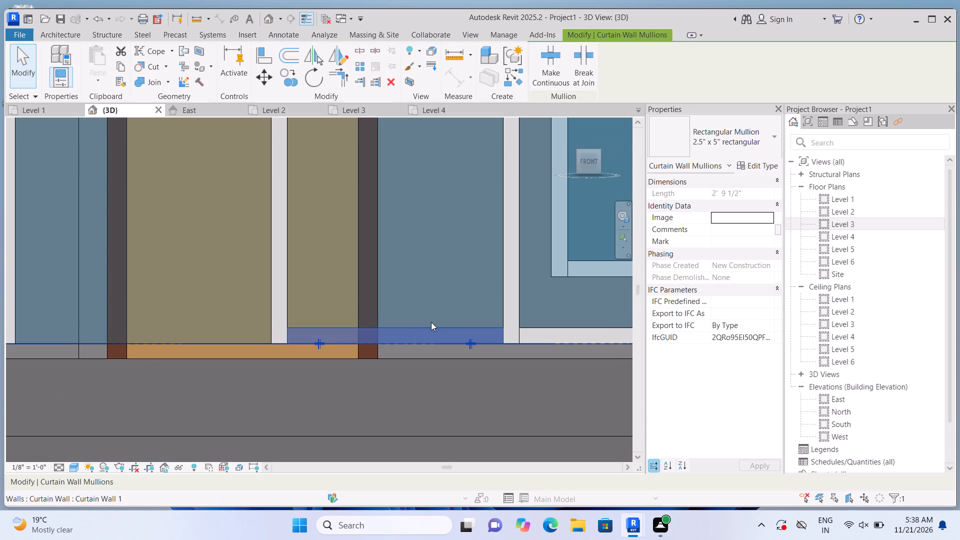
key(Delete)
Delete the rightmost bottom mullion segment, below the right-hand window, on the Level 3 front curtain wall.
scroll(435, 318, down, 7)
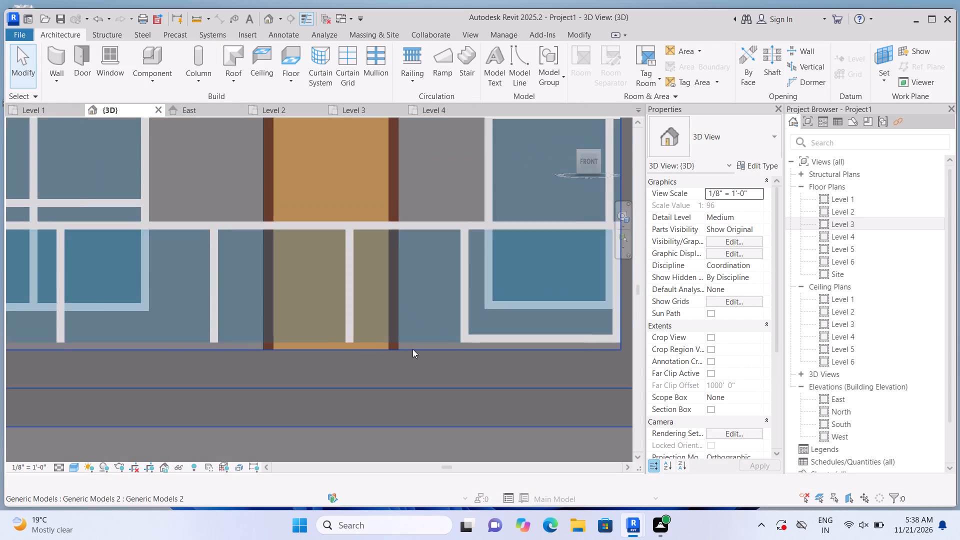
scroll(412, 349, down, 2)
scroll(452, 367, up, 6)
click(475, 325)
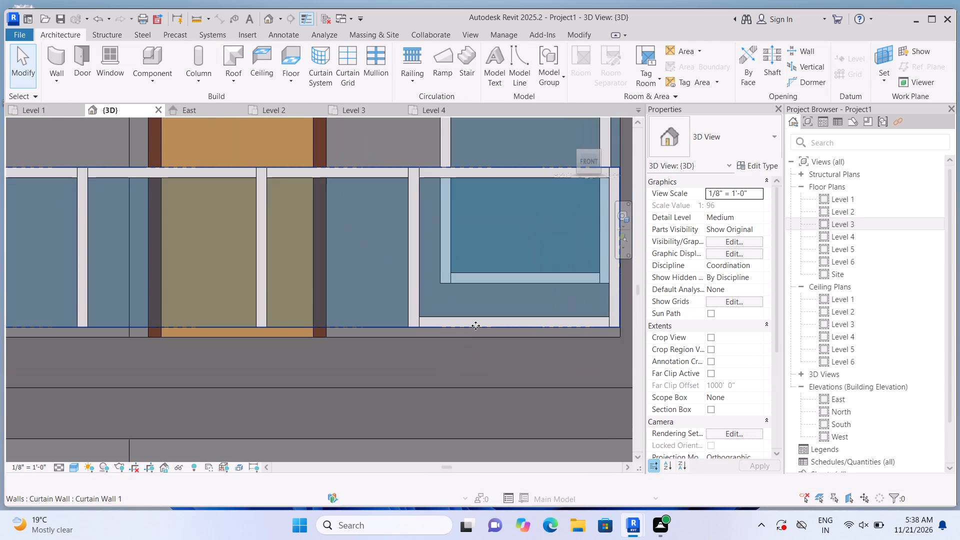
click(481, 358)
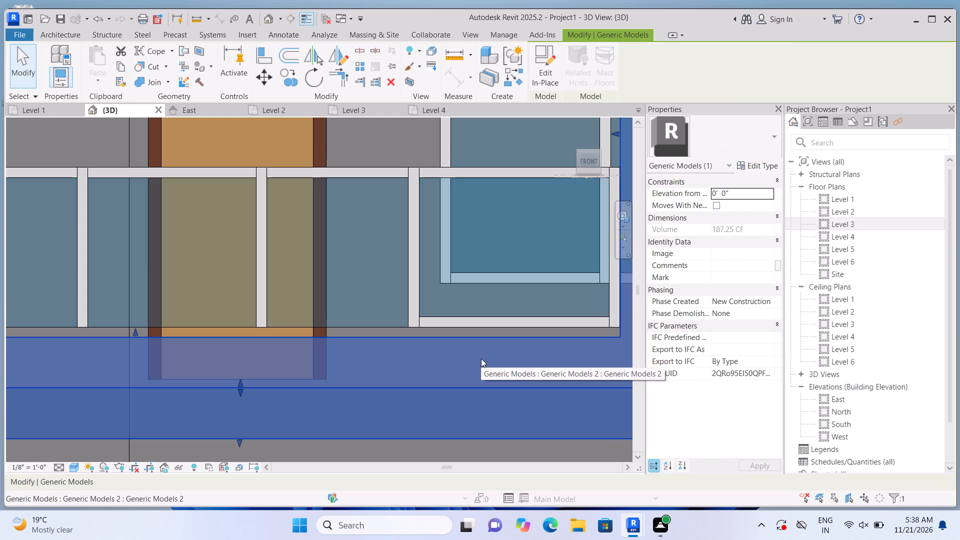
key(Escape)
scroll(487, 325, up, 2)
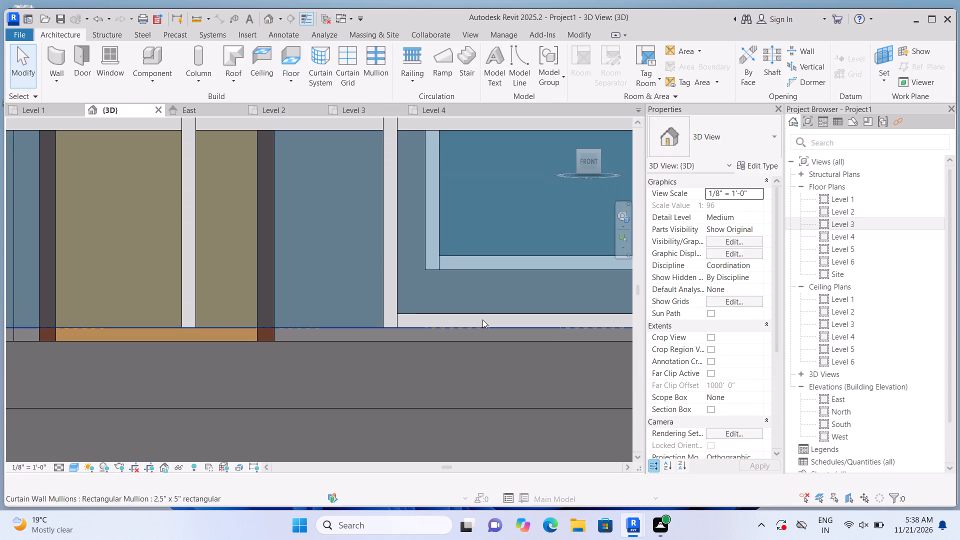
click(480, 316)
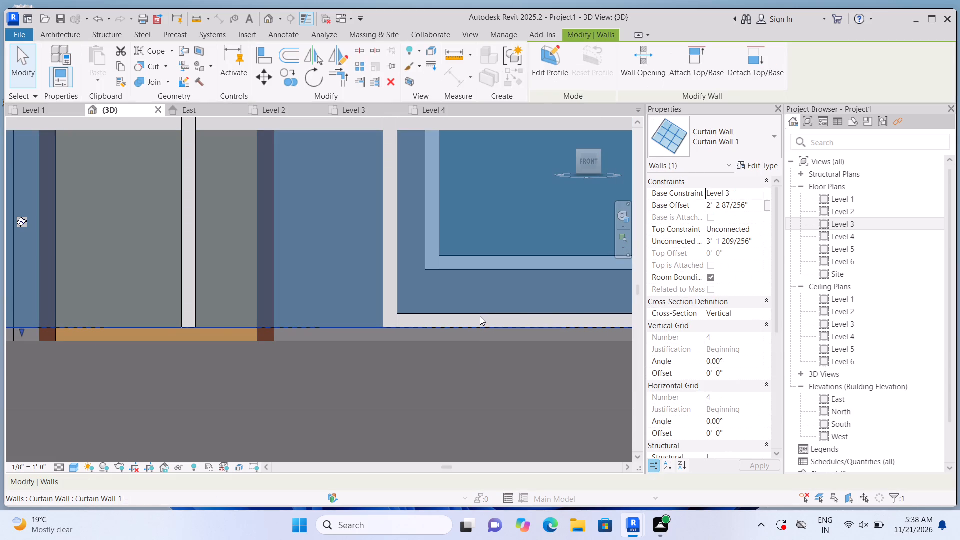
key(Escape)
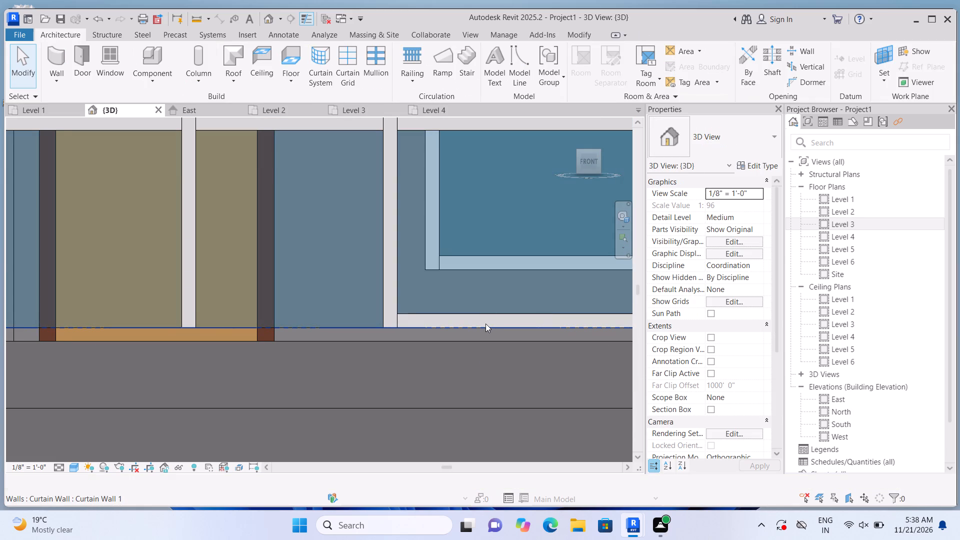
click(483, 321)
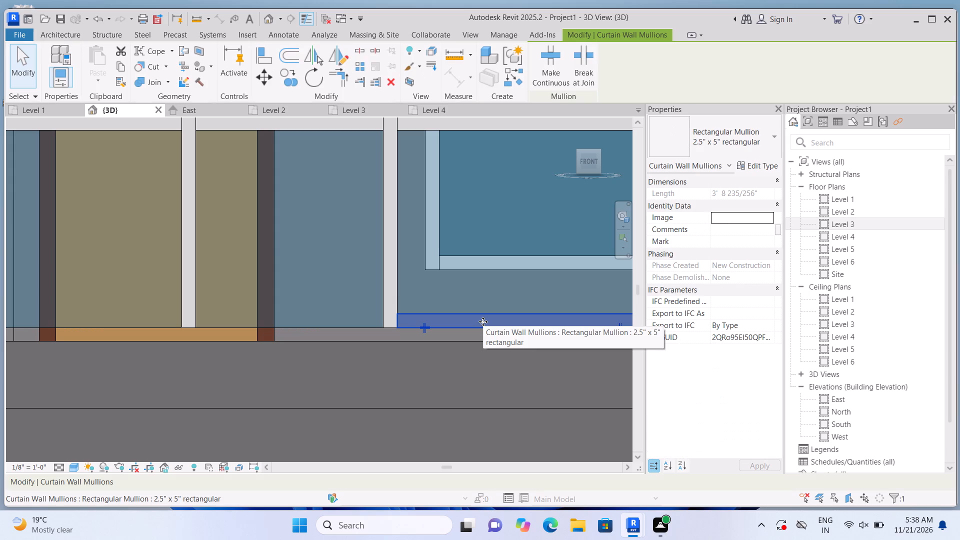
key(Delete)
Stretch the base of the Level 3 front curtain wall down to the balcony parapet's top edge, at a 2' 0" base offset.
scroll(478, 321, up, 1)
scroll(479, 322, down, 5)
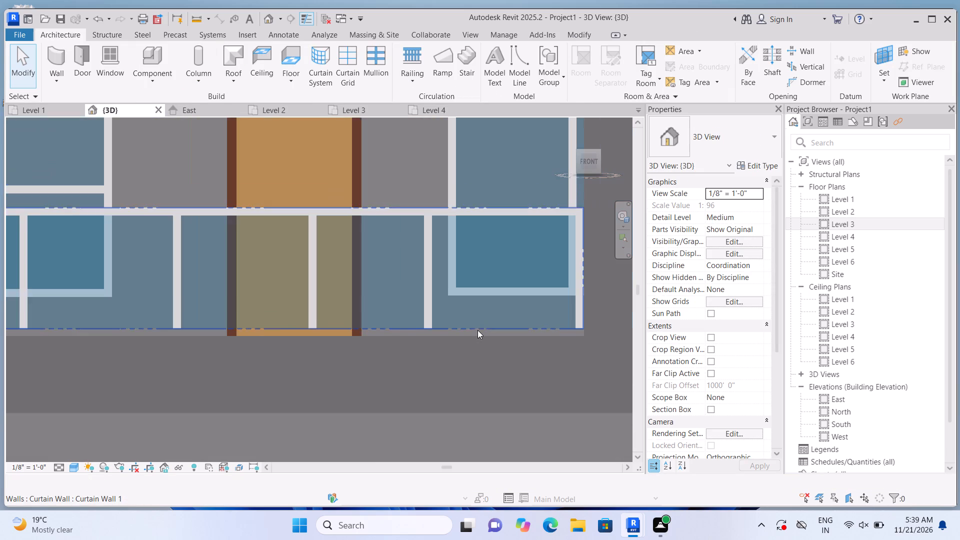
scroll(477, 330, down, 5)
scroll(363, 347, up, 6)
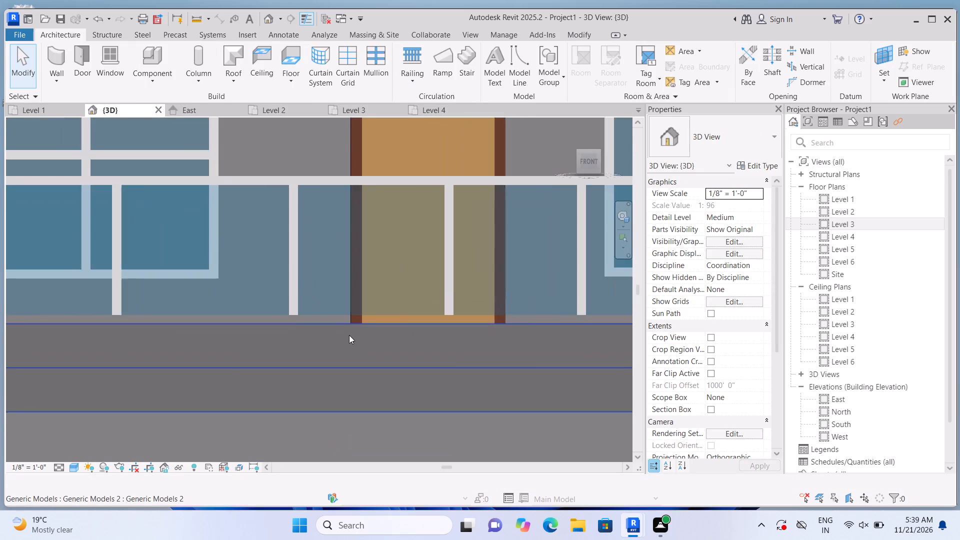
scroll(349, 335, up, 2)
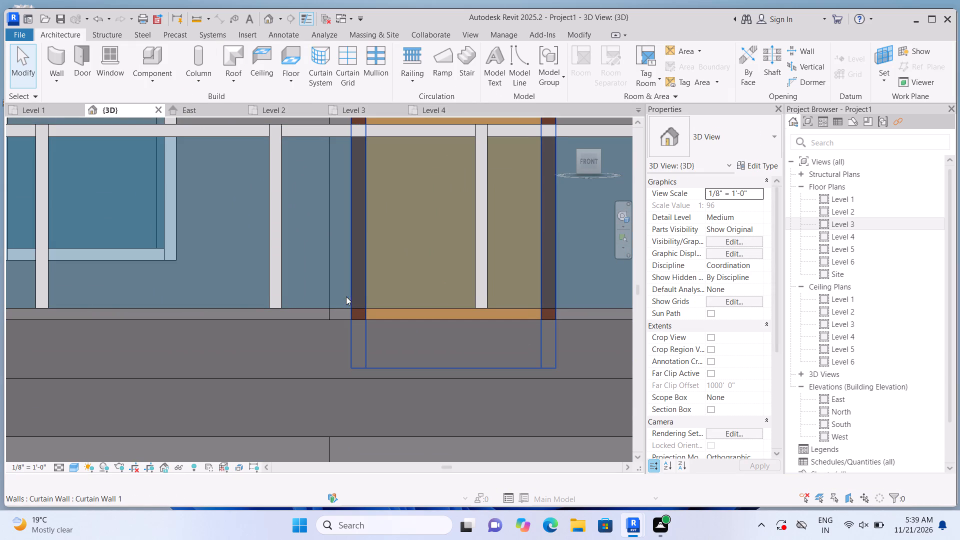
click(309, 297)
scroll(335, 335, up, 3)
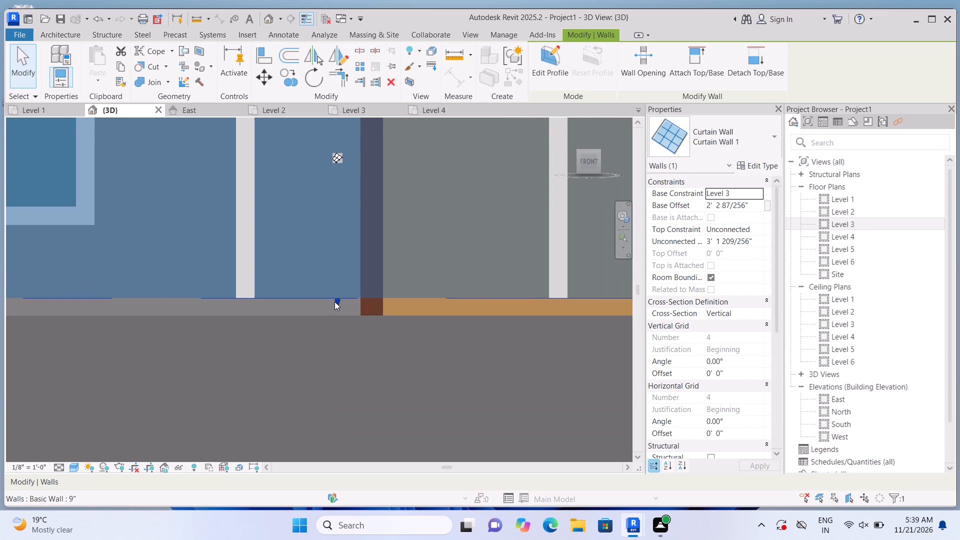
drag(334, 300, 336, 311)
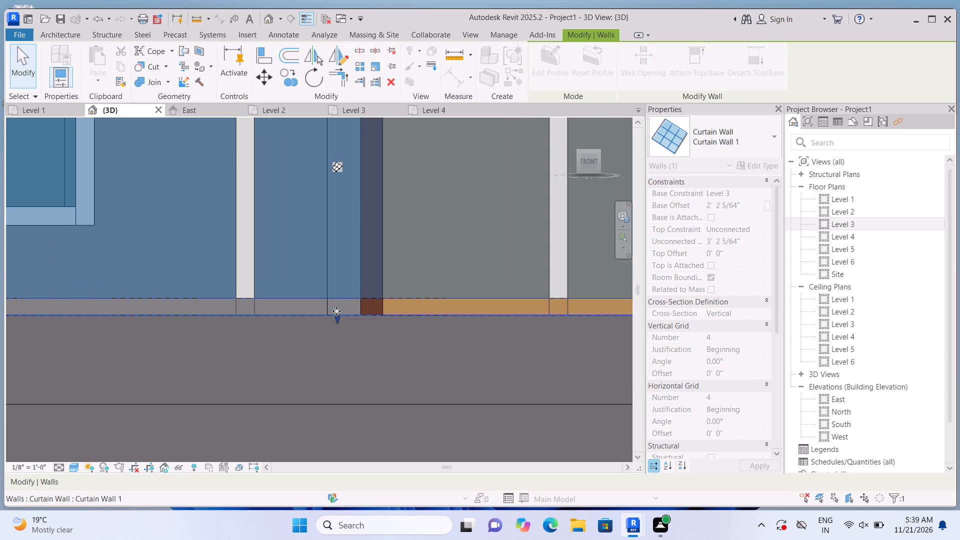
scroll(336, 311, down, 11)
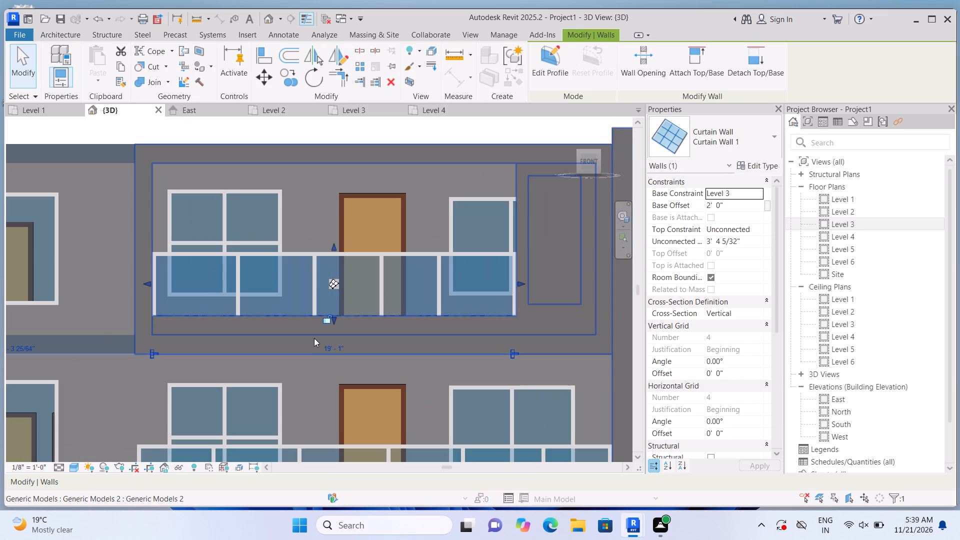
key(Escape)
Inspect the front balcony railings on both upper storeys from the front and in an angled view of the whole building.
scroll(143, 387, up, 1)
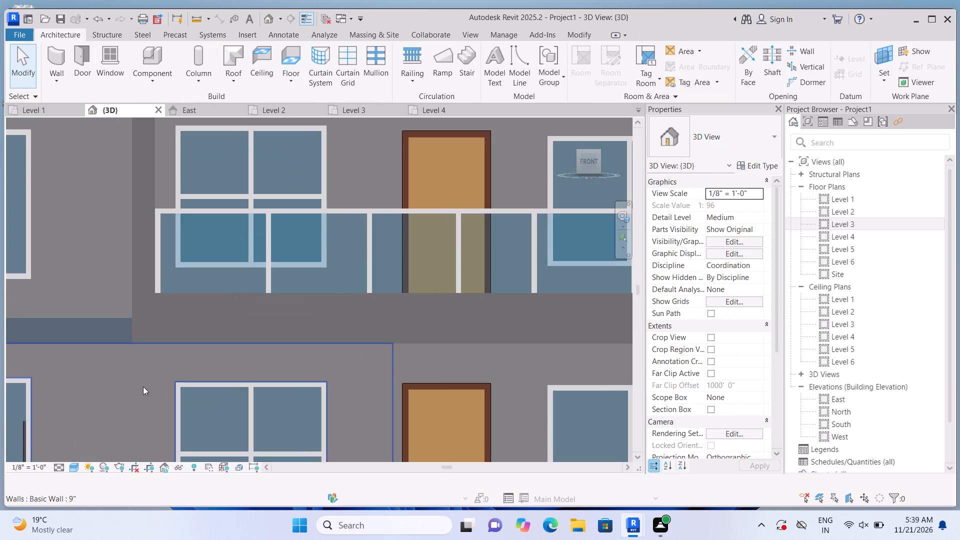
scroll(143, 386, up, 2)
scroll(144, 386, down, 7)
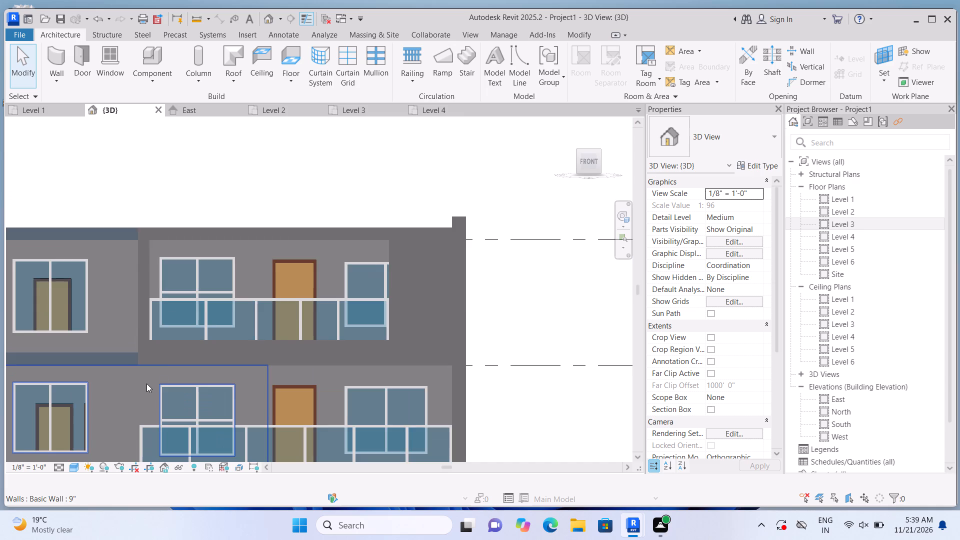
scroll(146, 383, down, 3)
scroll(184, 416, up, 11)
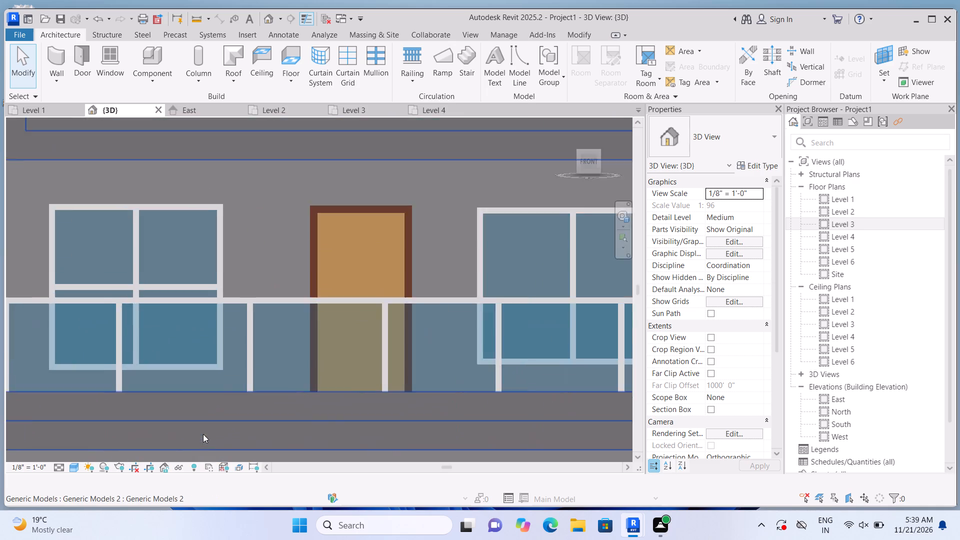
scroll(203, 434, up, 3)
scroll(203, 429, down, 6)
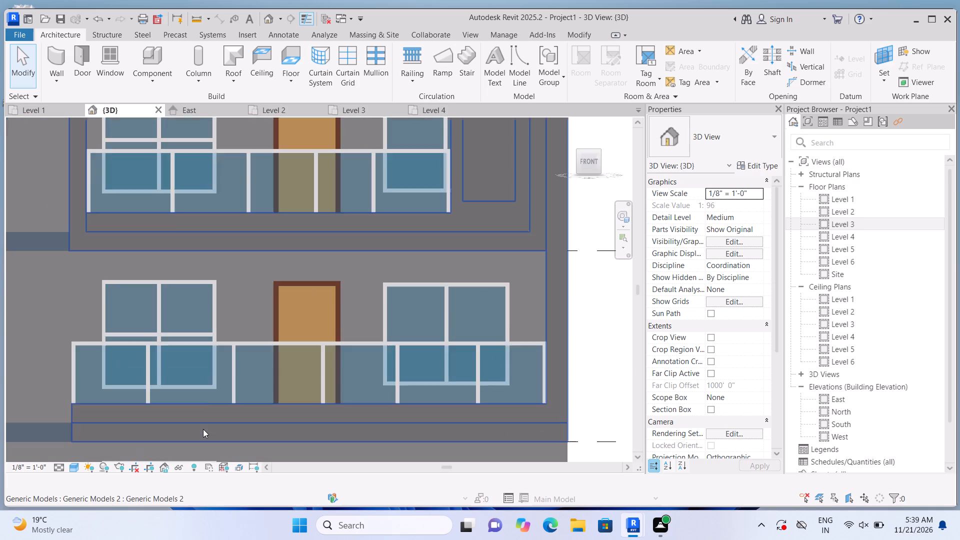
scroll(203, 429, down, 4)
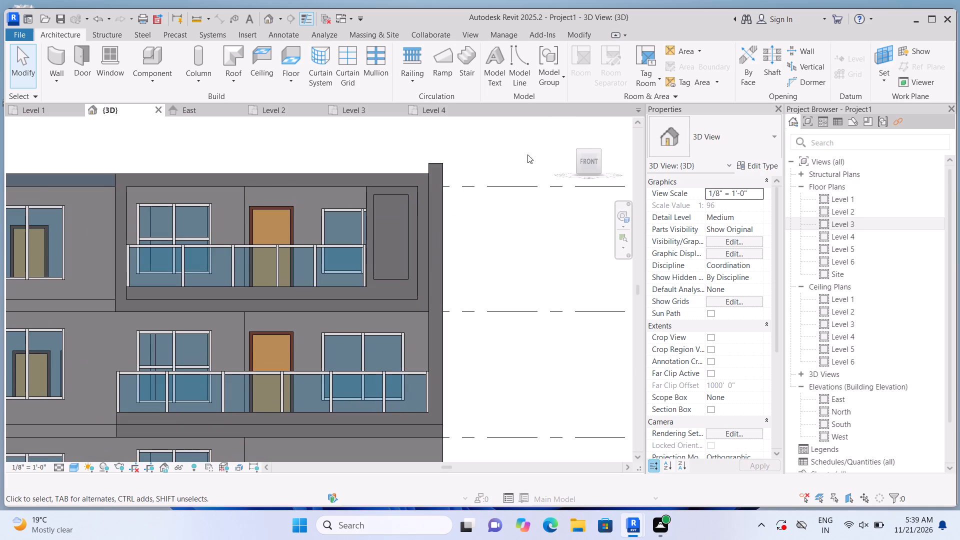
click(566, 123)
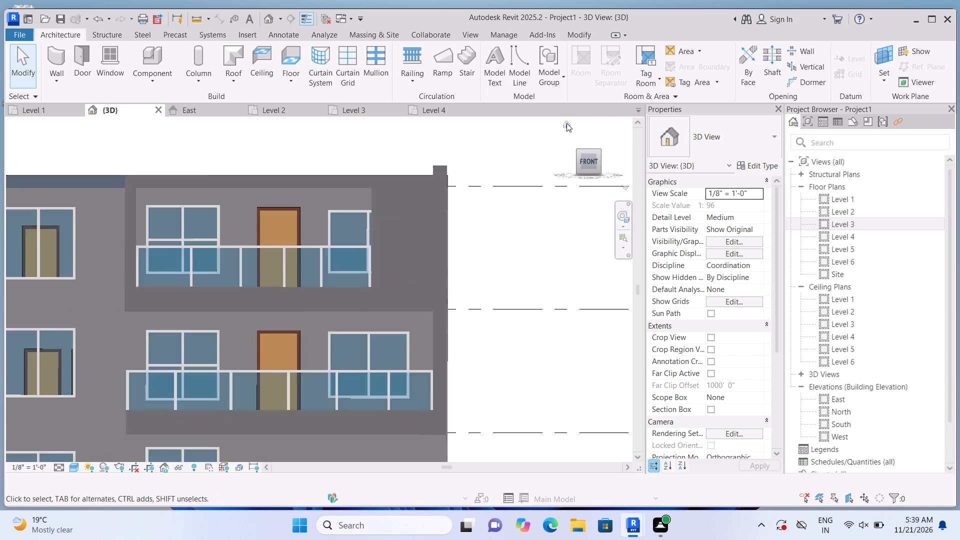
scroll(191, 366, up, 3)
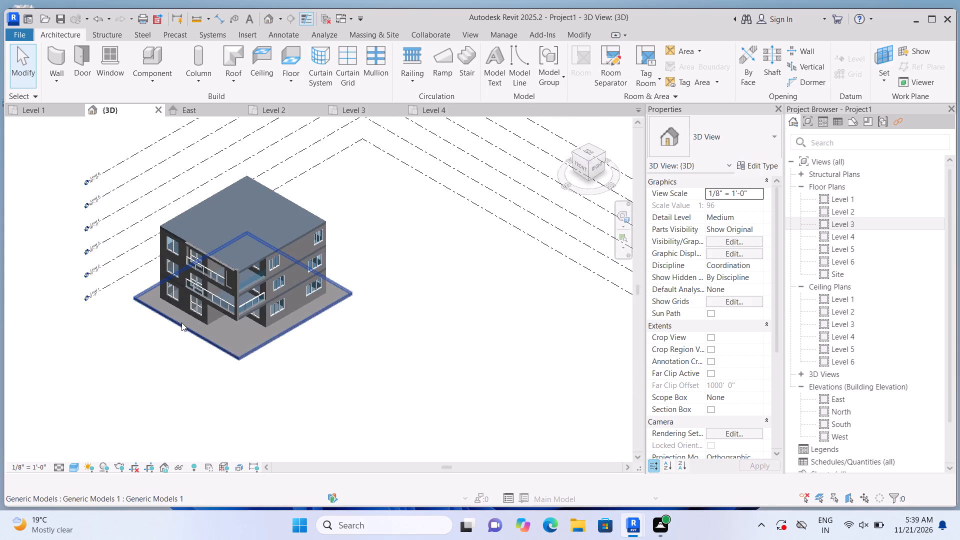
scroll(181, 322, up, 7)
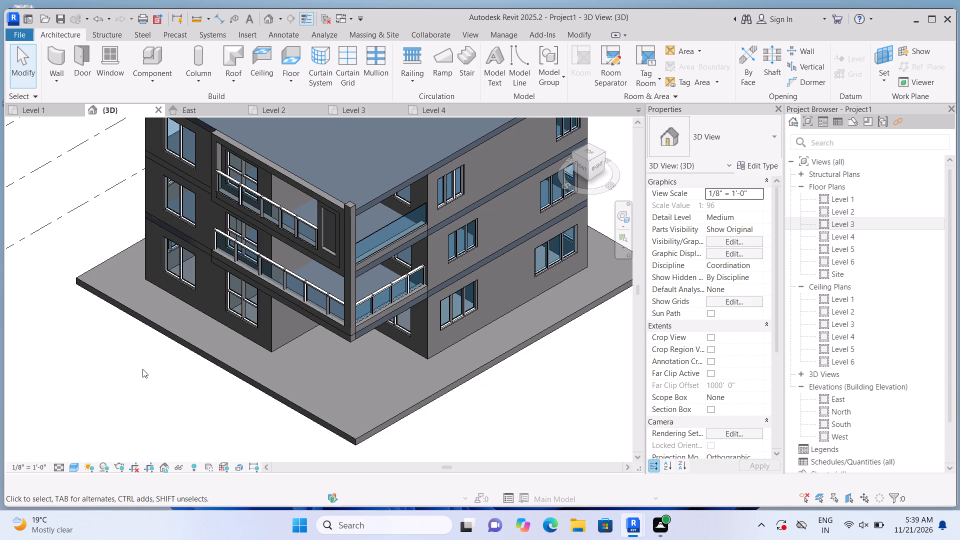
Open the Level 4 floor plan and dismiss the save reminder without saving the project.
double_click(834, 241)
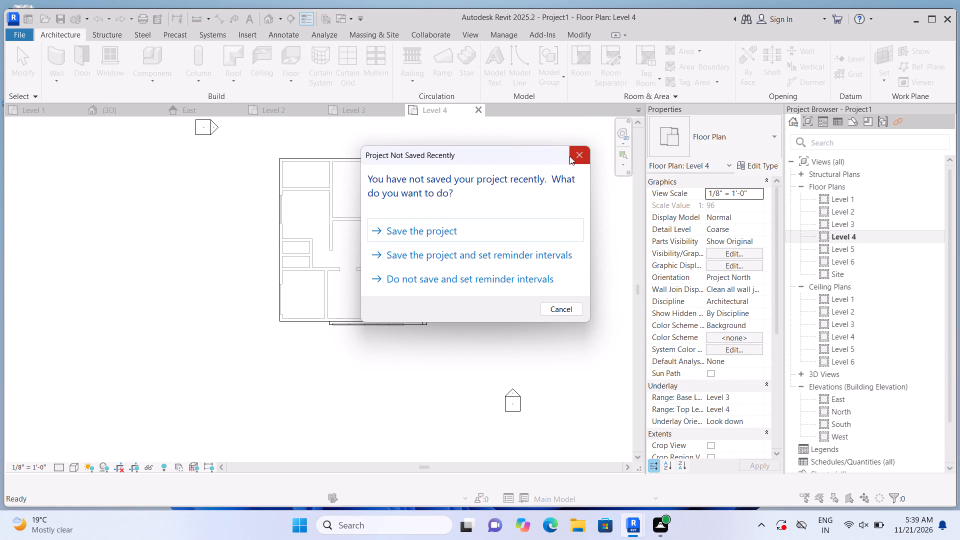
click(569, 155)
scroll(436, 140, up, 2)
scroll(393, 189, up, 1)
scroll(287, 395, up, 3)
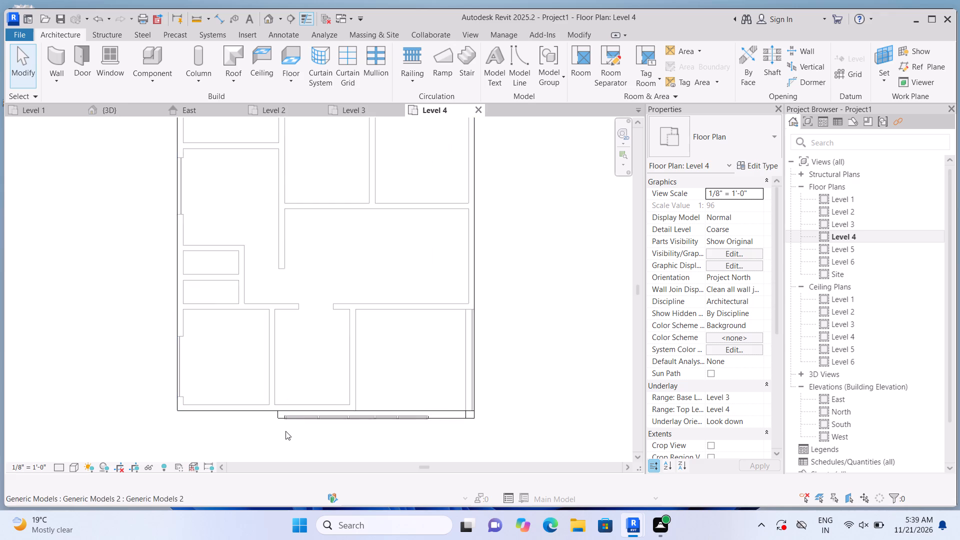
scroll(285, 431, up, 8)
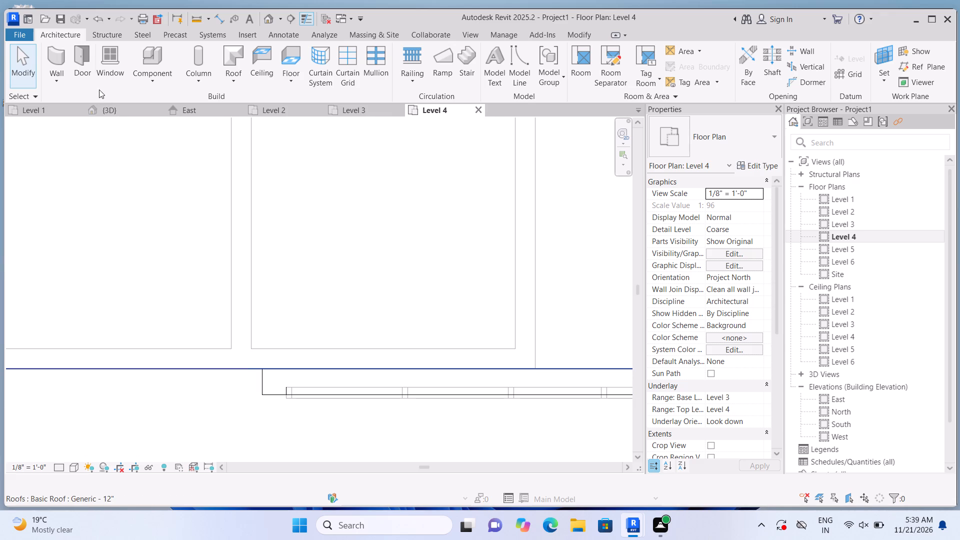
Start placing a 9" Basic Wall on Level 4, locating its start point near the left corner of the front balcony projection.
click(46, 54)
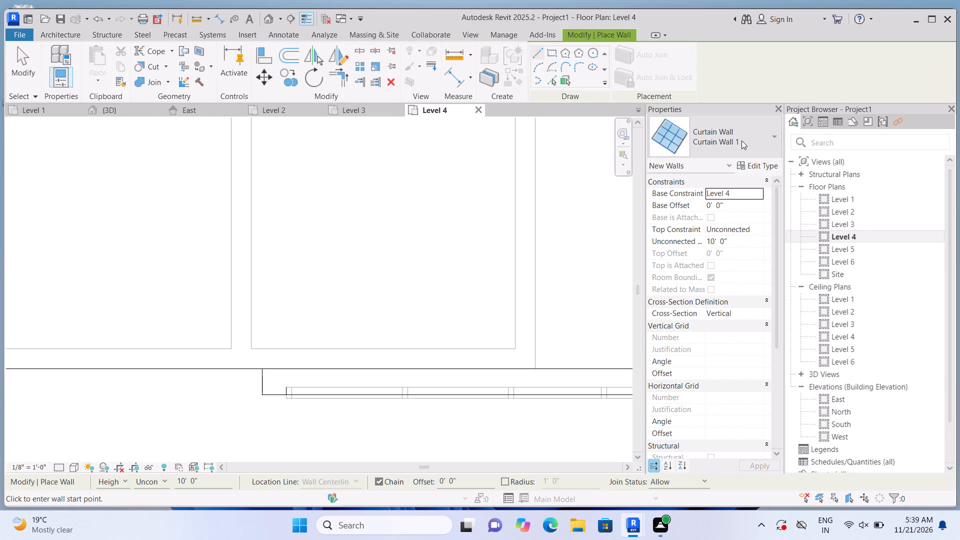
click(760, 132)
scroll(719, 281, up, 11)
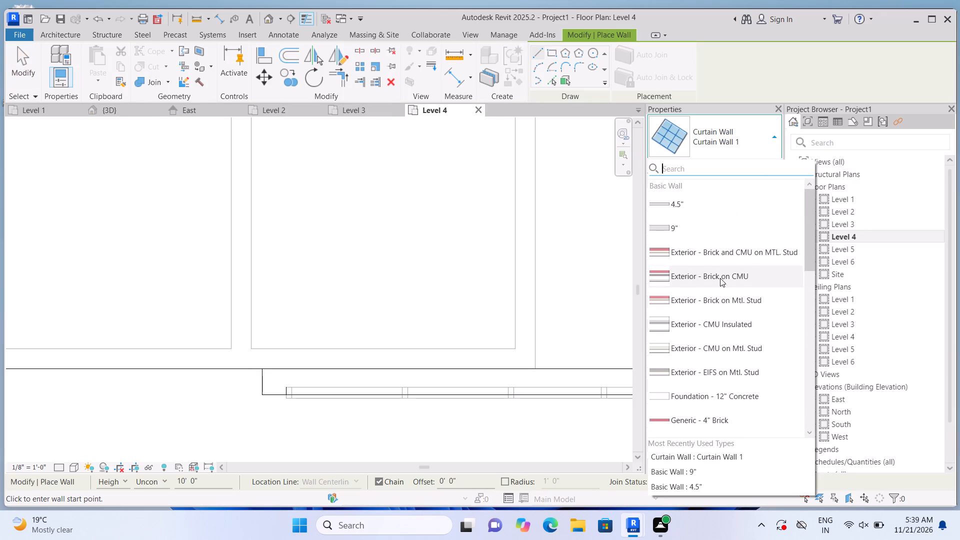
scroll(720, 278, up, 1)
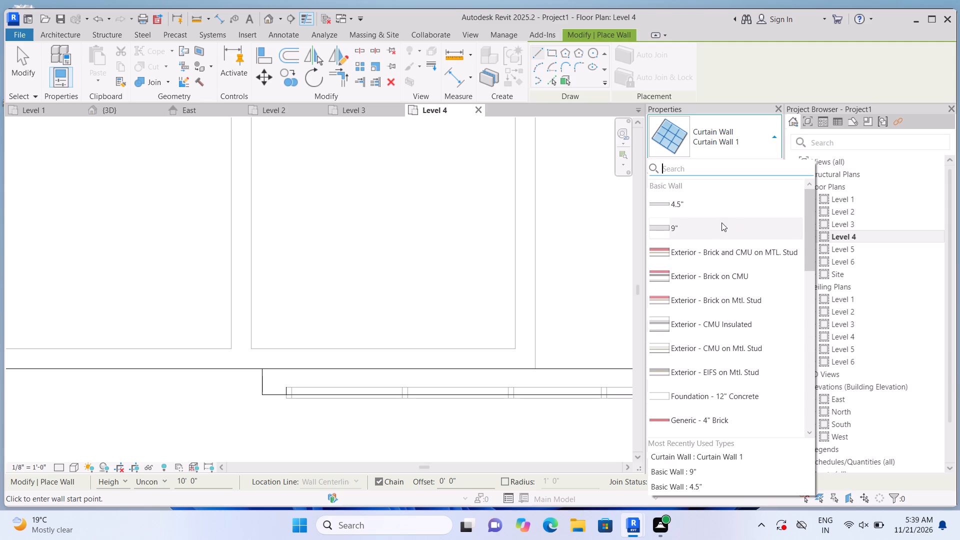
click(722, 224)
scroll(325, 370, up, 1)
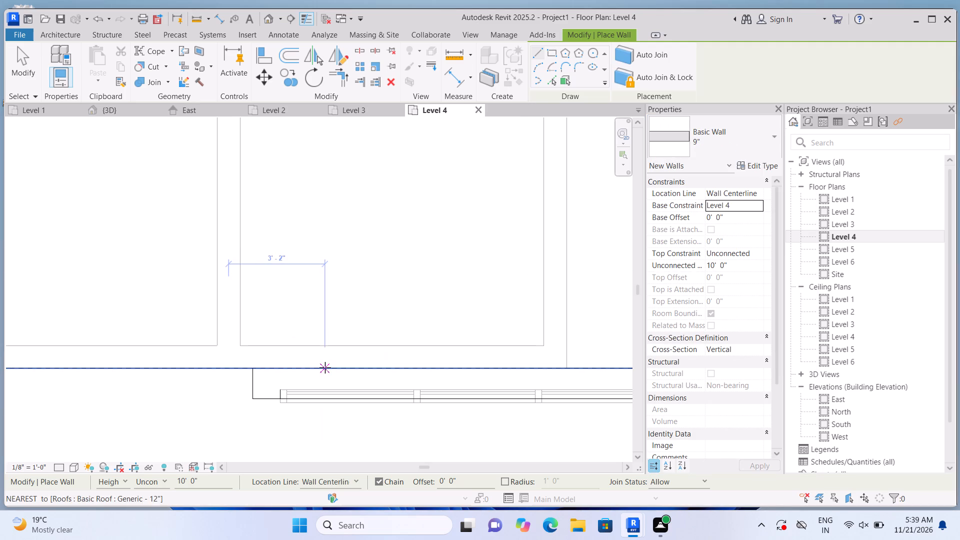
middle_drag(356, 369, 276, 370)
scroll(276, 370, up, 1)
scroll(276, 368, down, 1)
scroll(247, 366, up, 1)
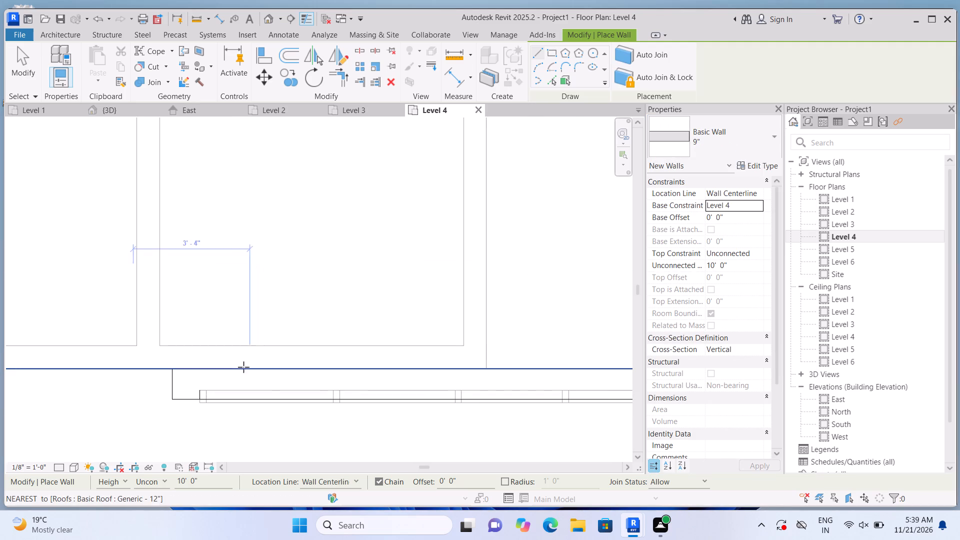
scroll(243, 367, up, 1)
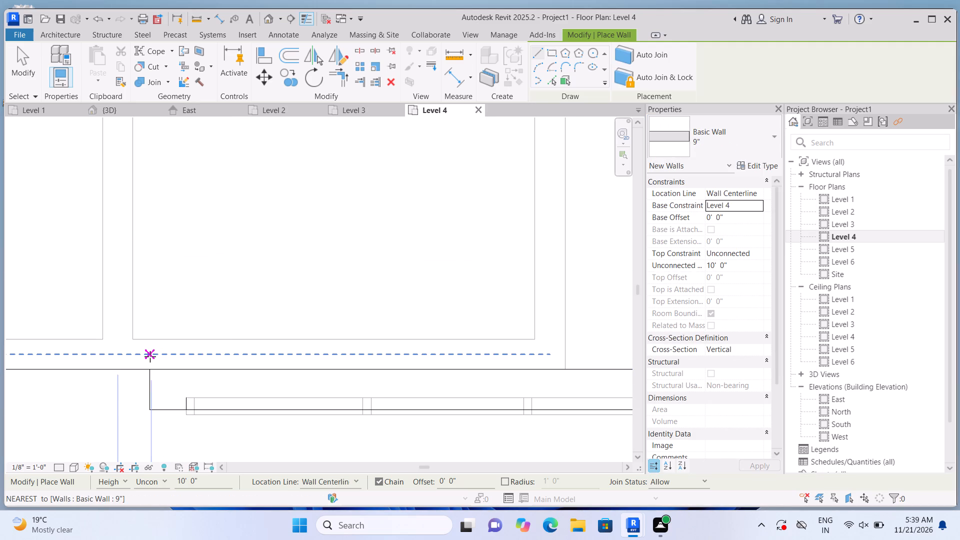
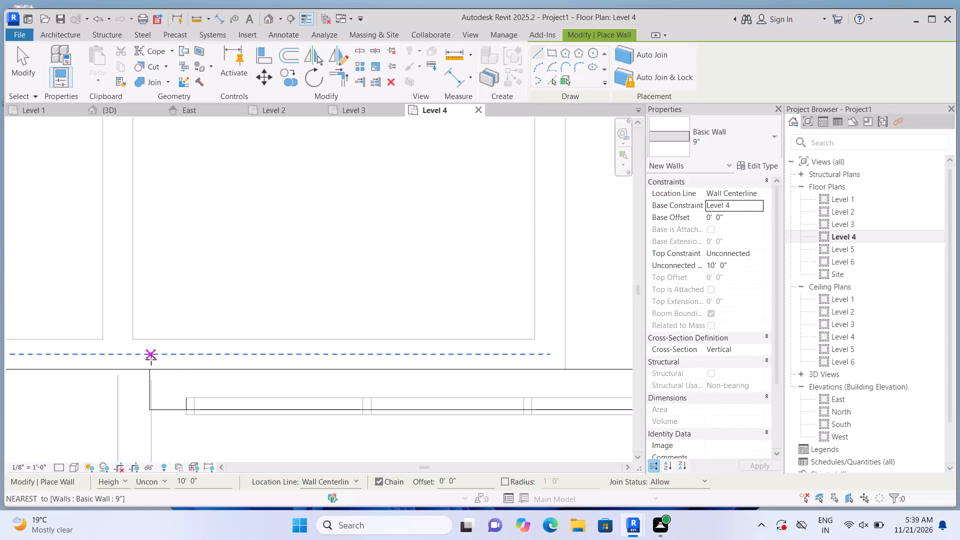
Draw a 9" wall about 10' 3 1/2" long on Level 4, along the roof's front edge behind the balcony projection.
click(151, 359)
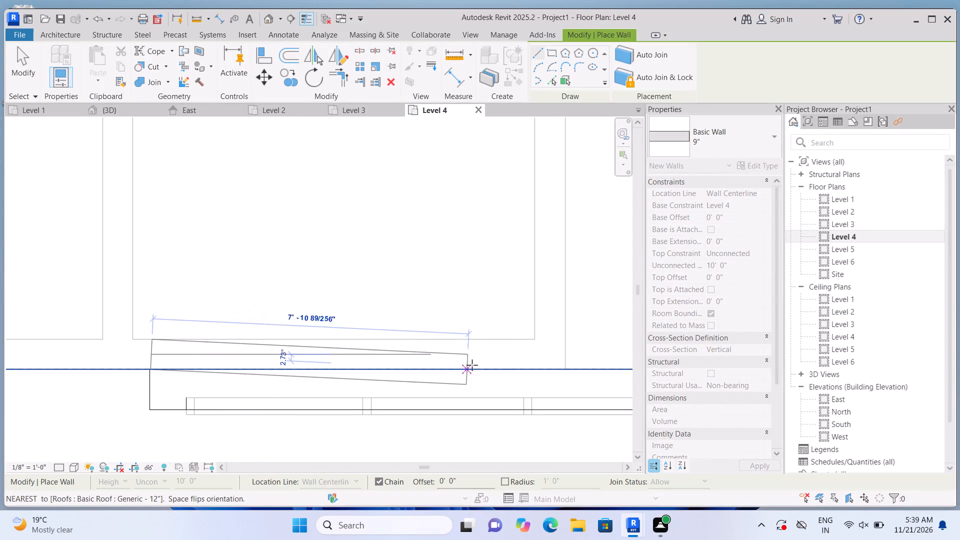
click(566, 359)
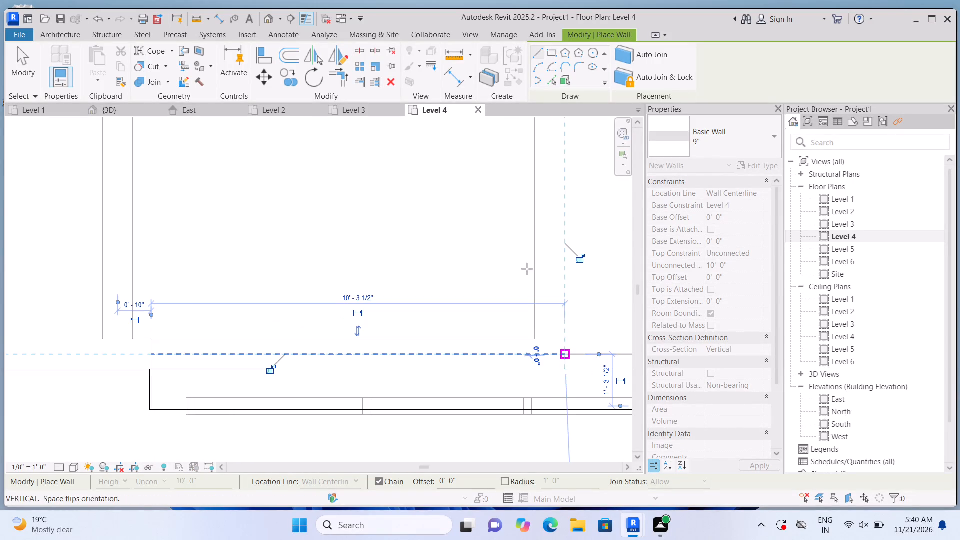
key(Escape)
scroll(501, 275, down, 1)
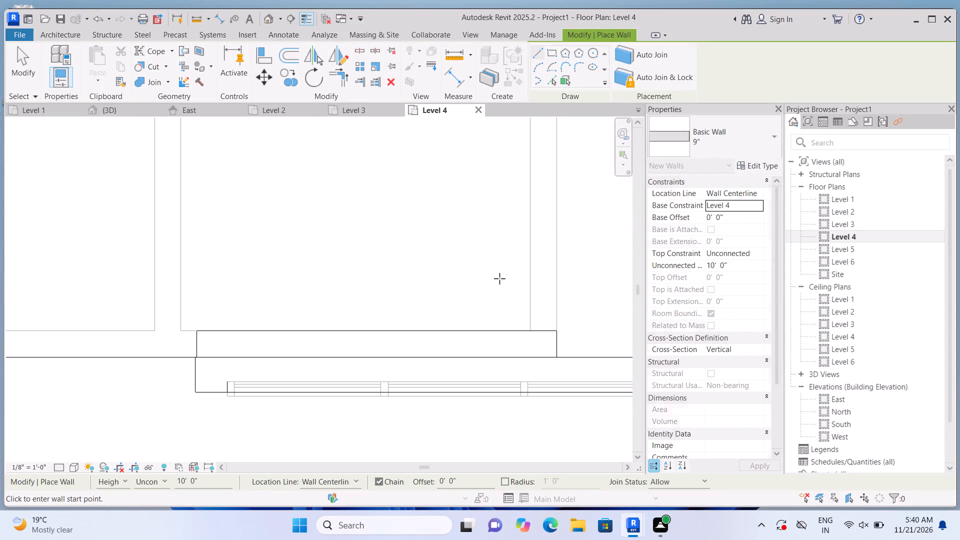
key(Escape)
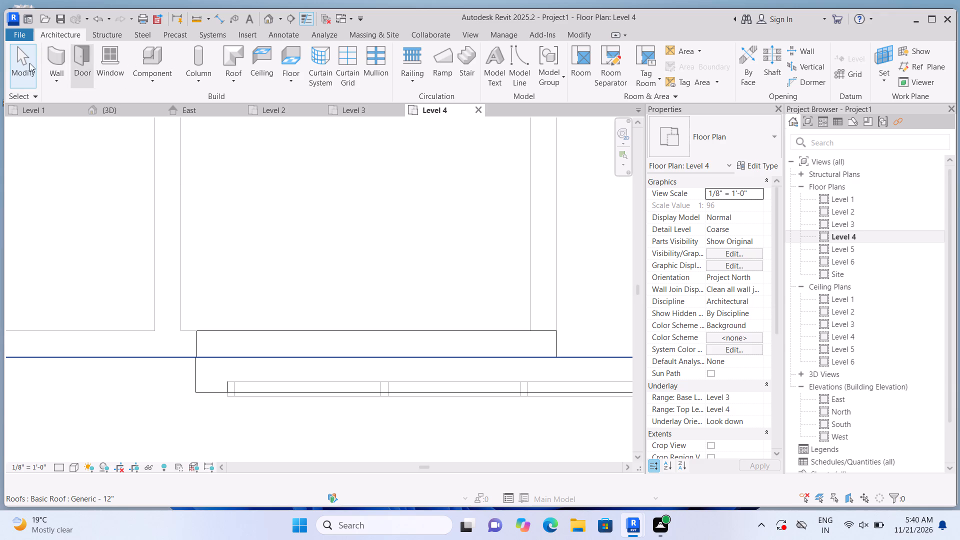
Draw a Curtain Wall 1 segment about 3' 2" long on the new 9" wall's centerline, about 4' 5" along from the nearby reference.
click(64, 55)
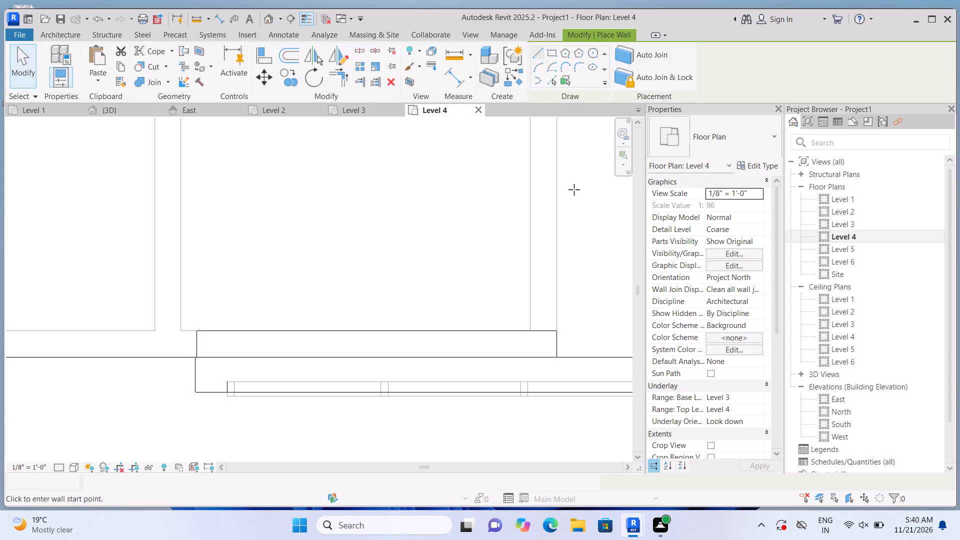
click(765, 141)
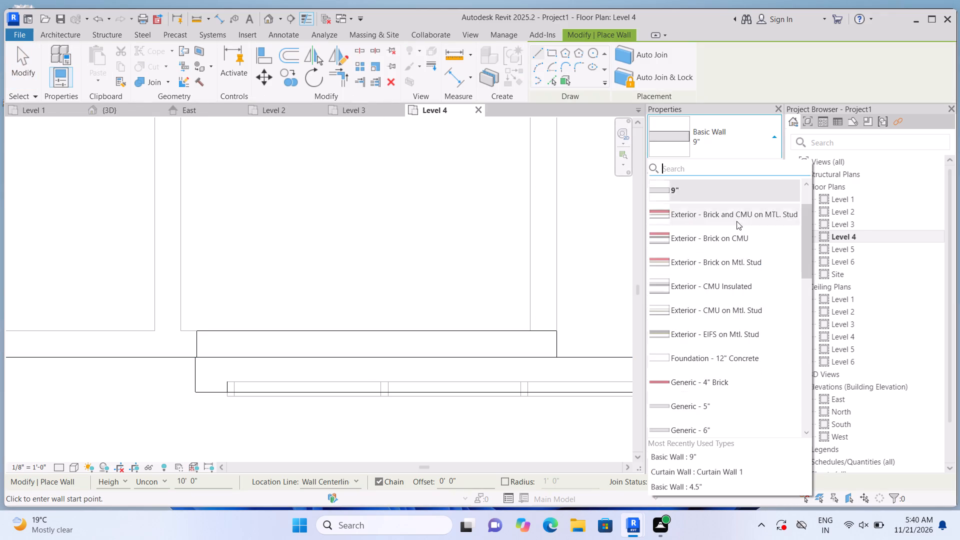
scroll(736, 225, up, 2)
scroll(737, 227, down, 16)
click(746, 326)
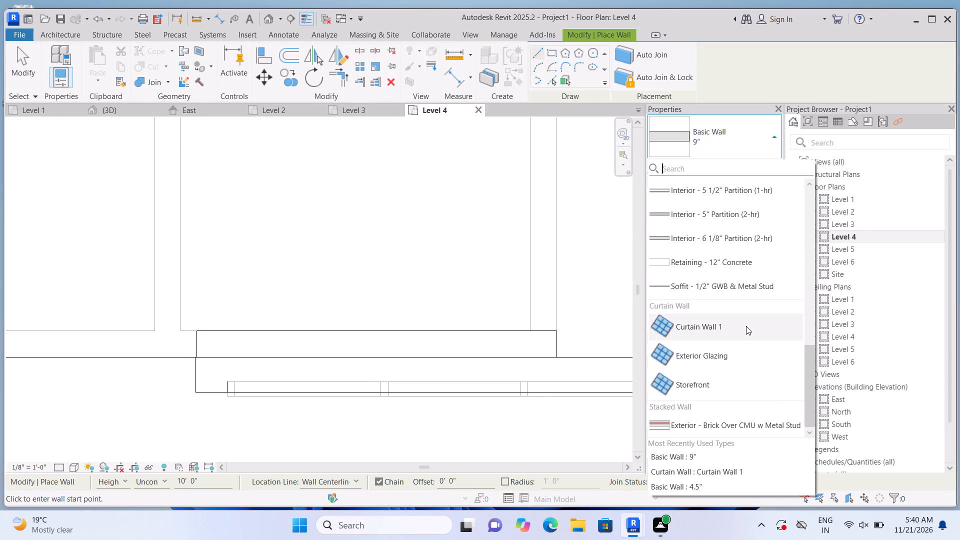
click(322, 348)
click(432, 347)
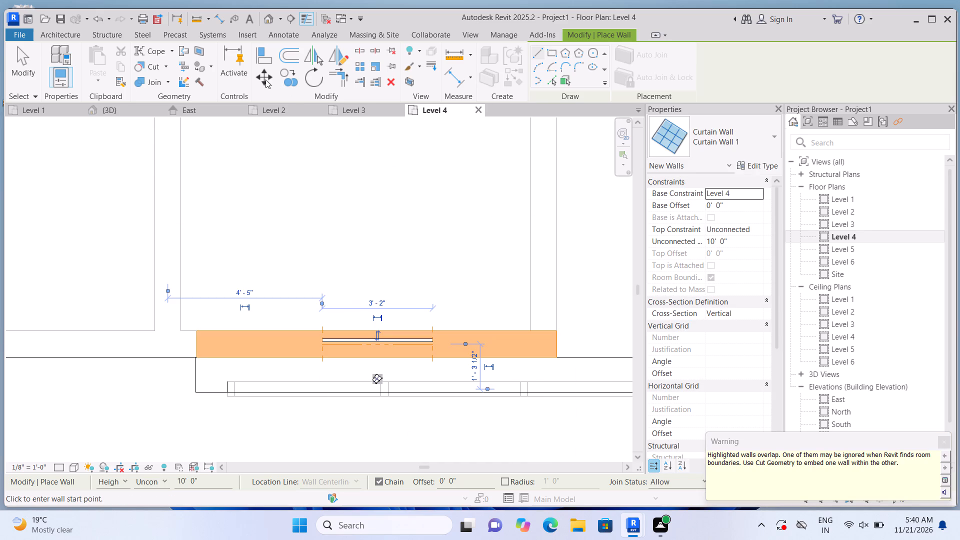
Cut the Level 4 9" wall with the overlapping curtain wall so the glazing is embedded in it.
click(167, 61)
click(171, 80)
click(247, 336)
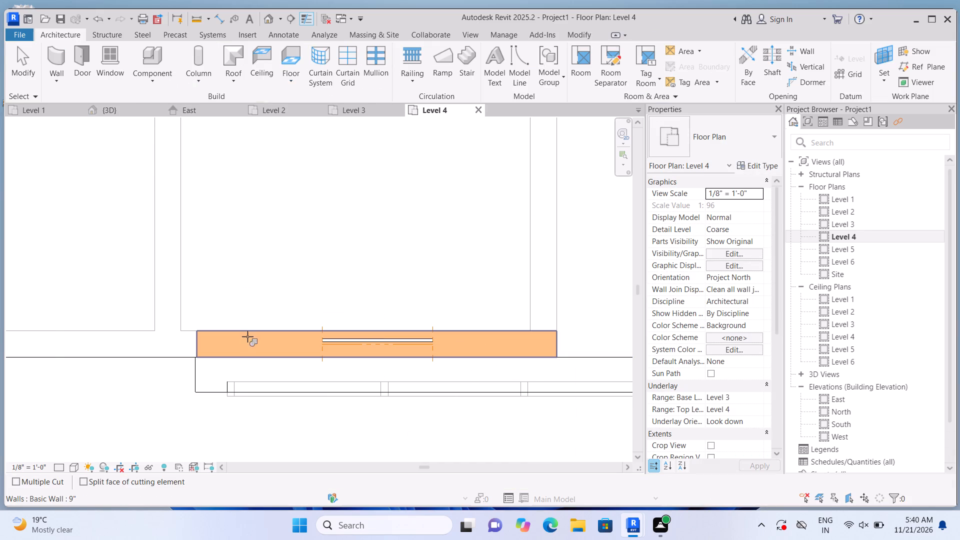
double_click(404, 345)
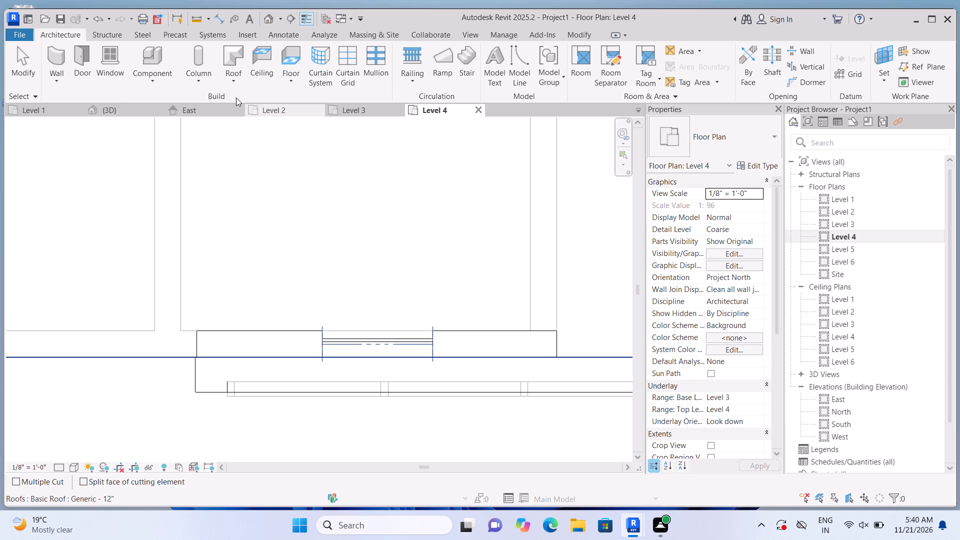
Examine the new Level 4 wall and its embedded curtain wall above the front balconies in the 3D view.
click(267, 20)
scroll(292, 277, down, 3)
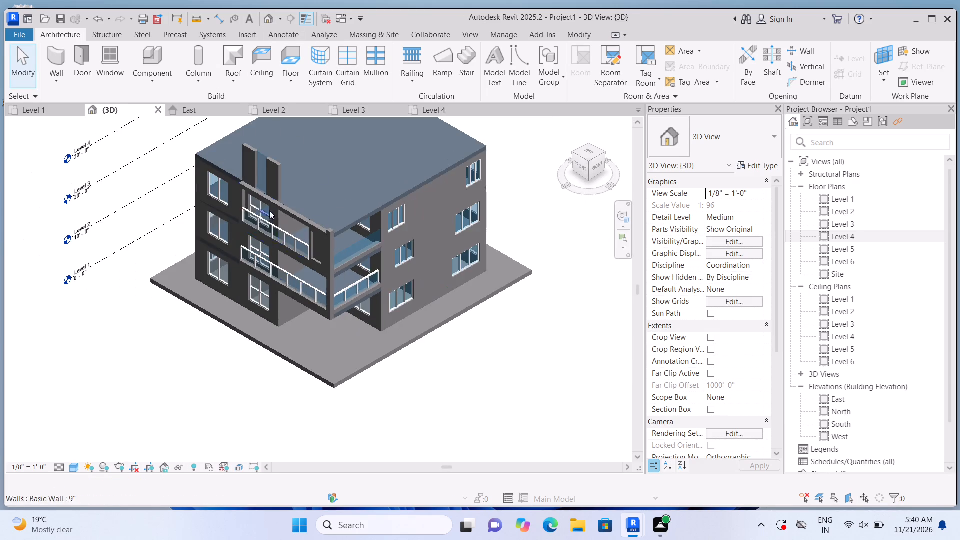
scroll(233, 172, up, 4)
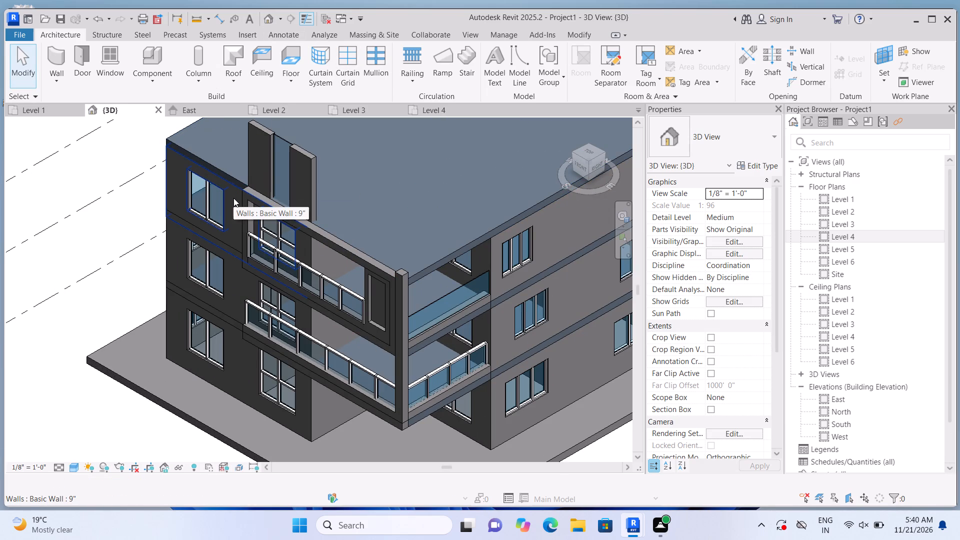
scroll(233, 198, down, 2)
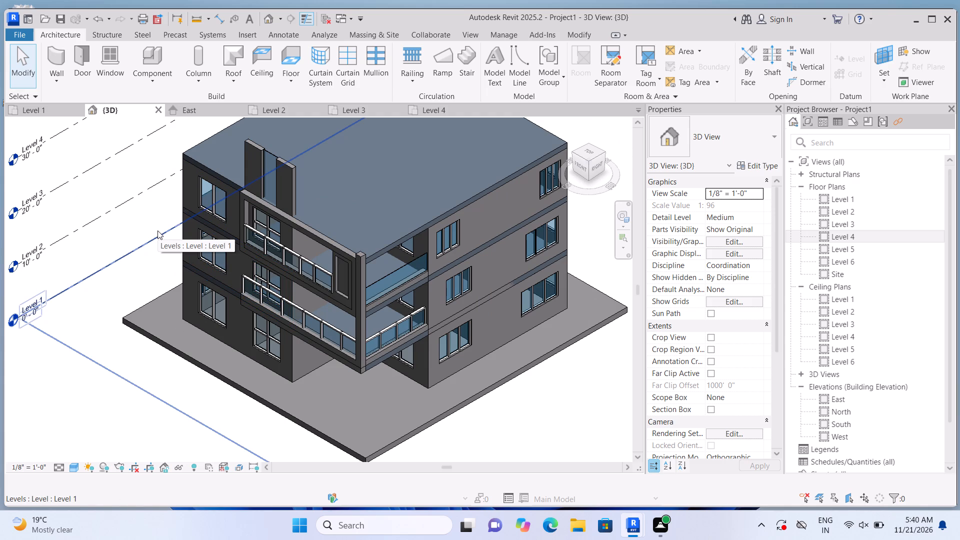
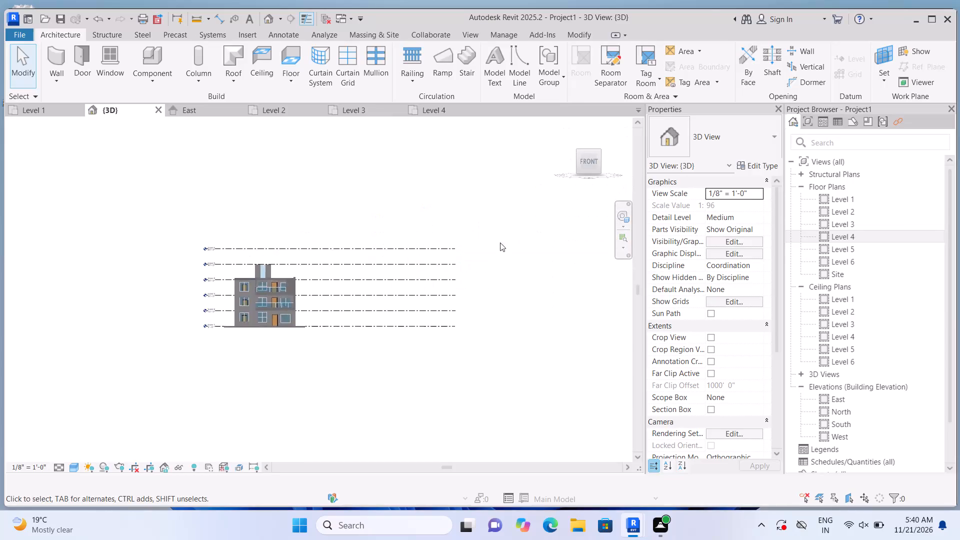
Shorten the embedded Level 4 curtain wall to about 5' 9" high, with its base raised about 3' above Level 4.
scroll(285, 275, up, 1)
scroll(224, 314, up, 9)
scroll(284, 194, up, 2)
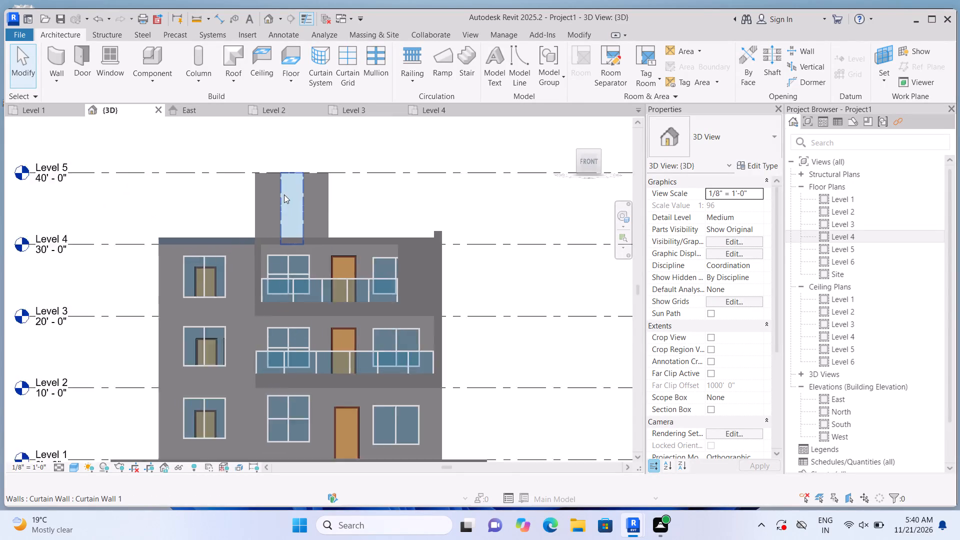
scroll(284, 194, up, 6)
click(287, 207)
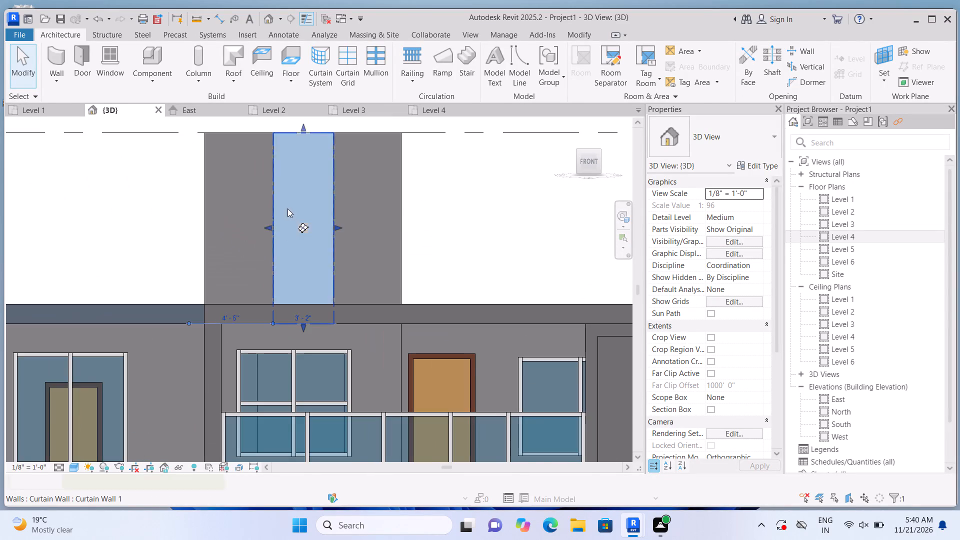
scroll(289, 256, up, 2)
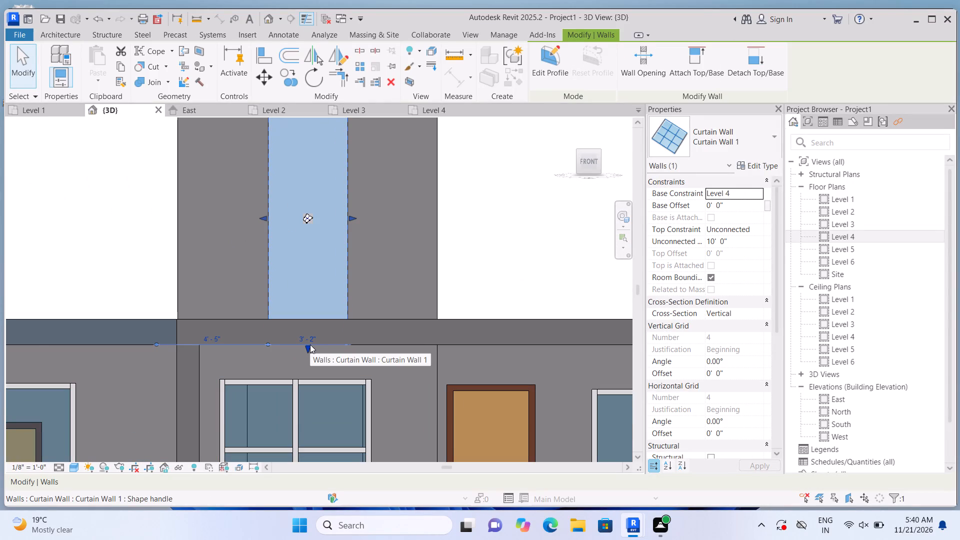
drag(309, 345, 320, 269)
drag(320, 269, 321, 282)
scroll(320, 286, down, 3)
scroll(305, 192, up, 4)
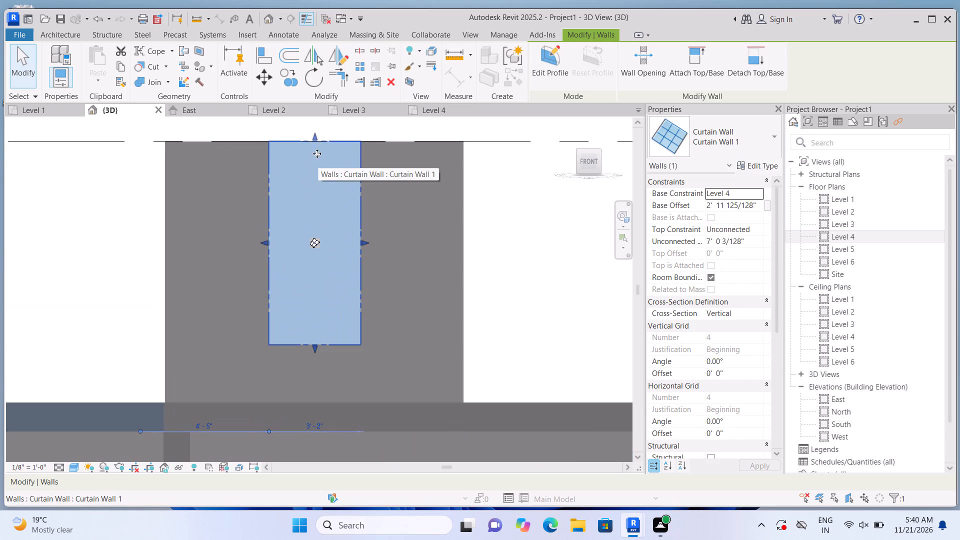
drag(313, 133, 314, 165)
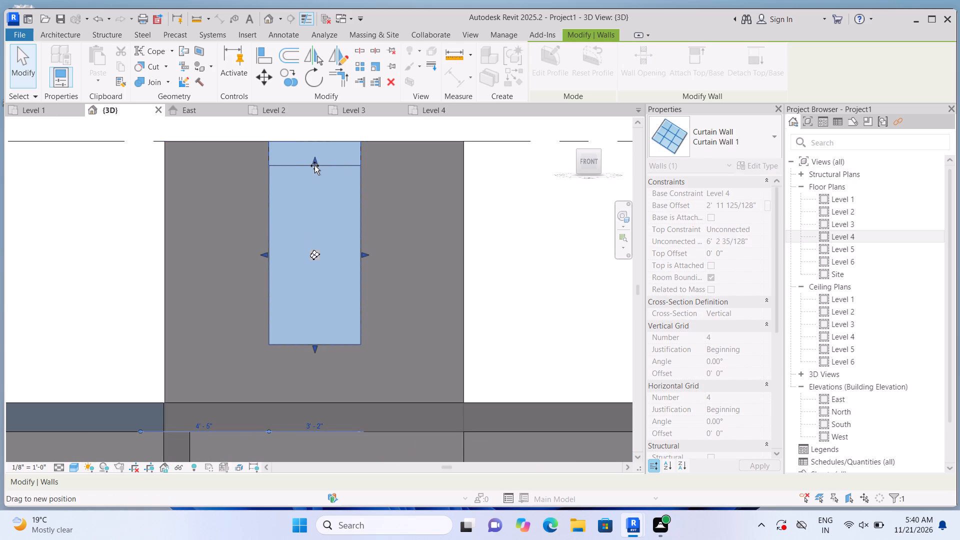
drag(314, 165, 319, 177)
scroll(319, 176, down, 3)
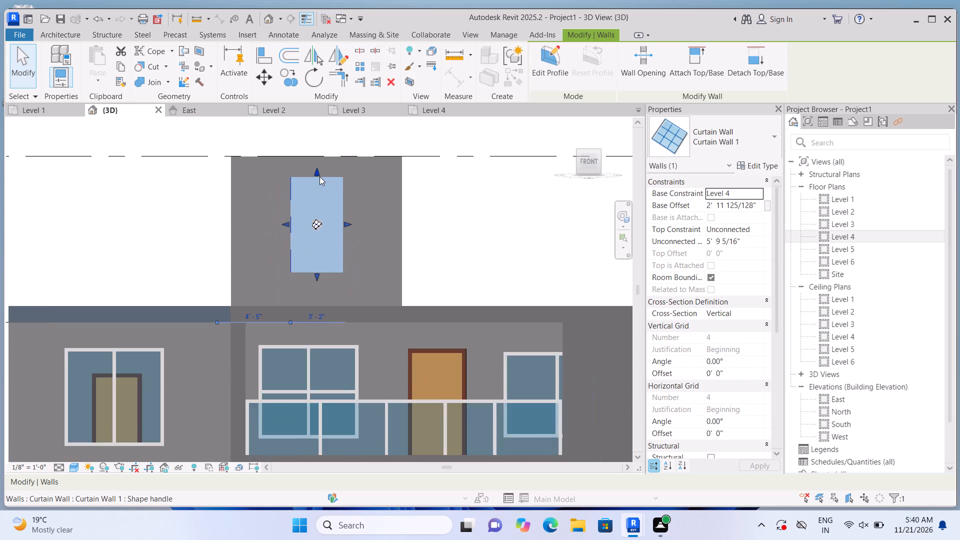
scroll(319, 176, down, 2)
Widen the embedded Level 4 curtain wall on both sides to about 6' 0", aligned with the edges of the window below.
scroll(308, 212, up, 4)
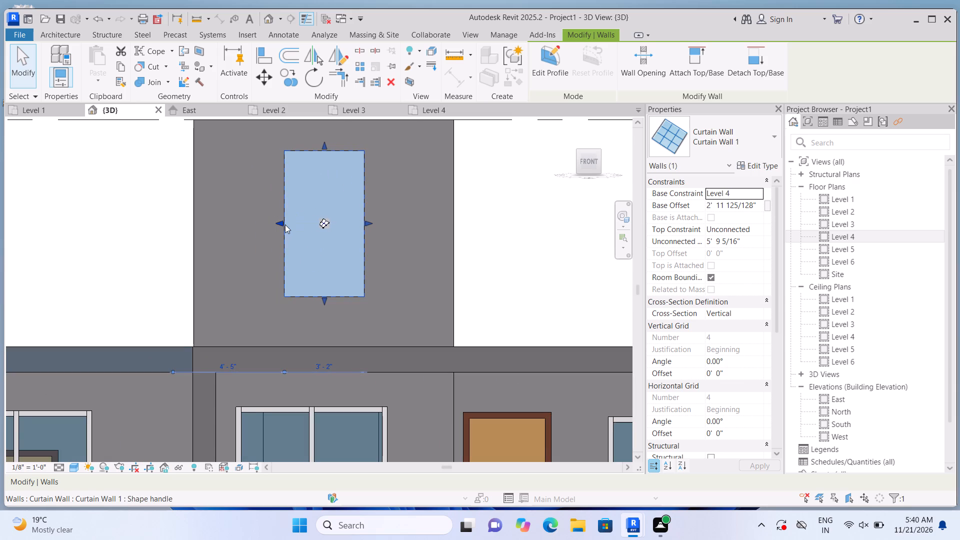
drag(283, 224, 222, 239)
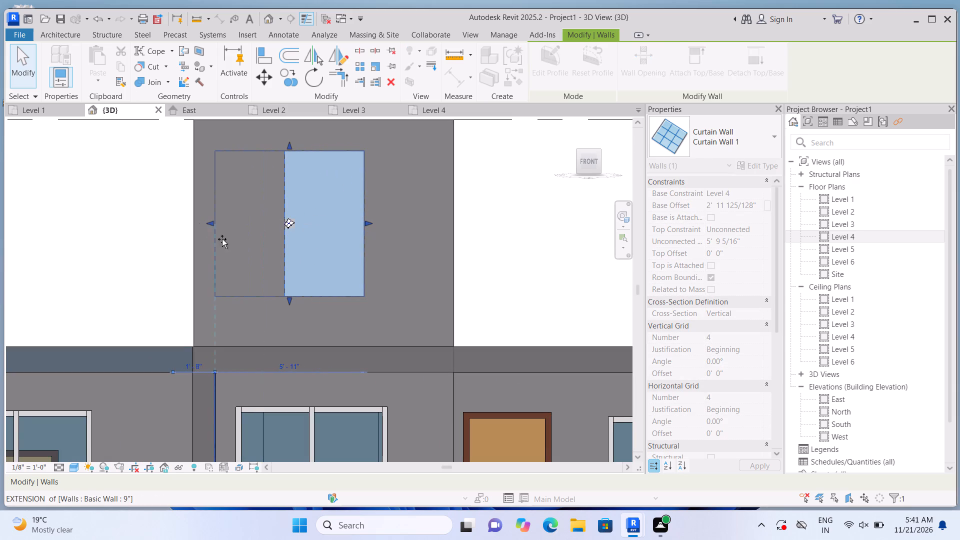
drag(222, 239, 237, 244)
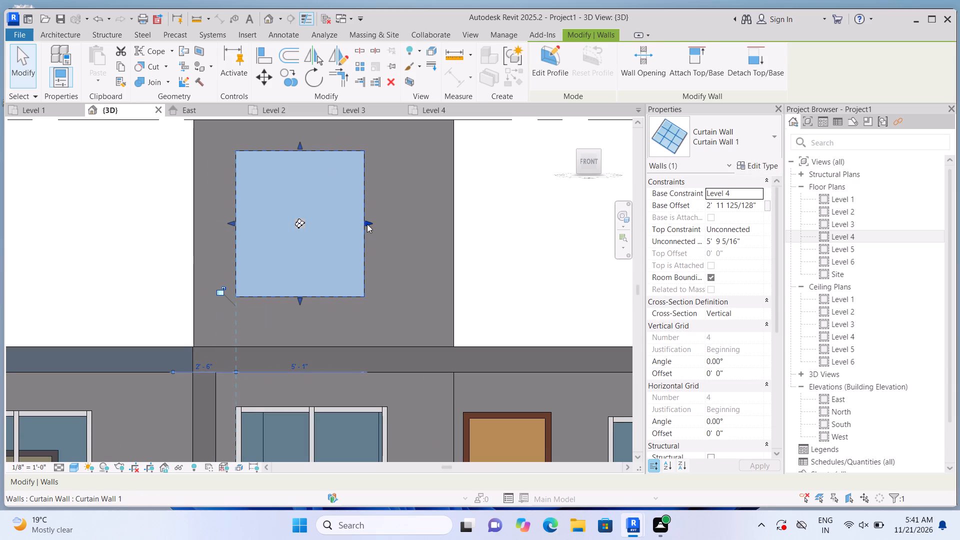
drag(368, 220, 385, 229)
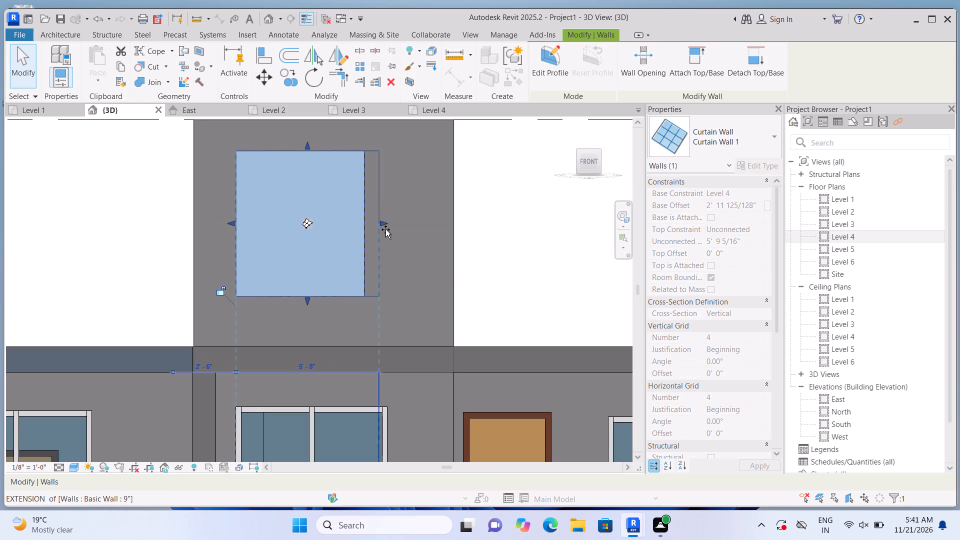
drag(385, 229, 389, 230)
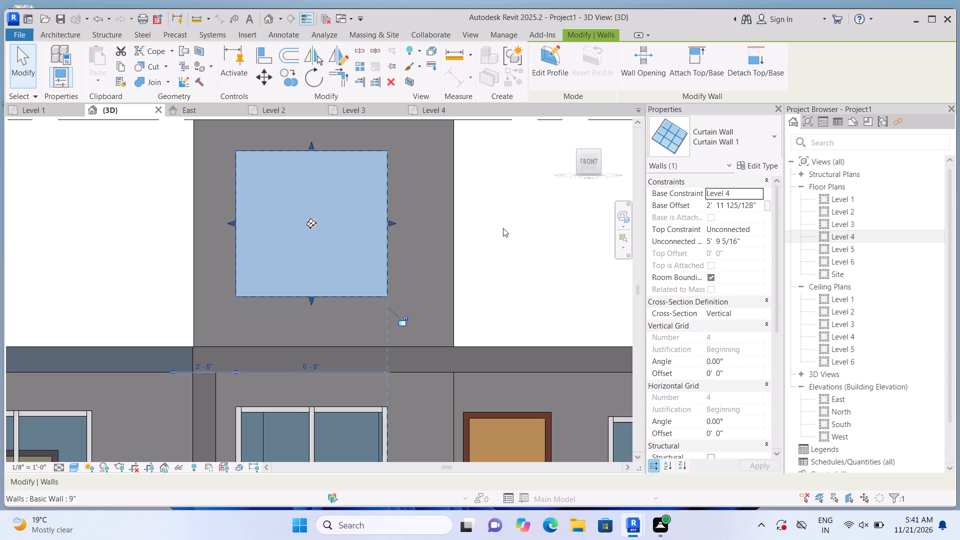
scroll(505, 234, down, 3)
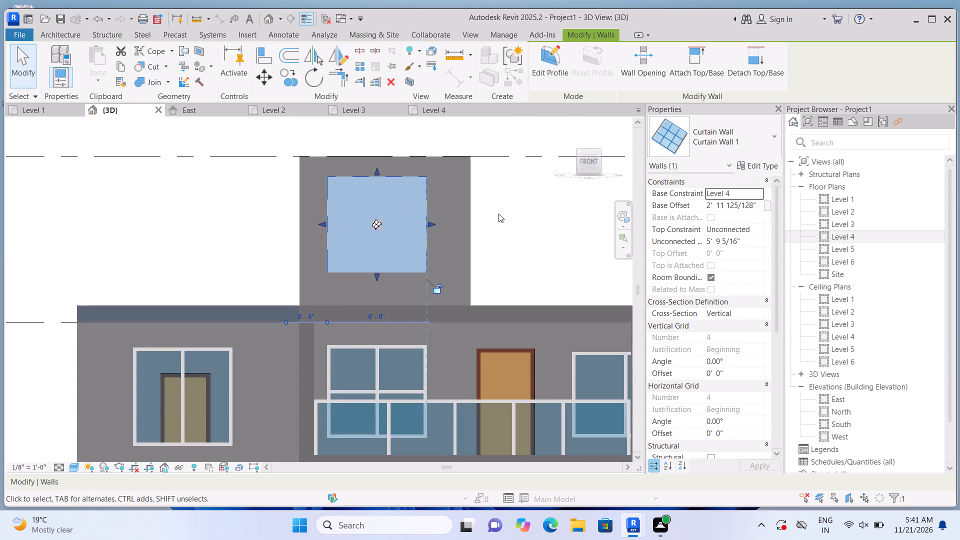
click(498, 212)
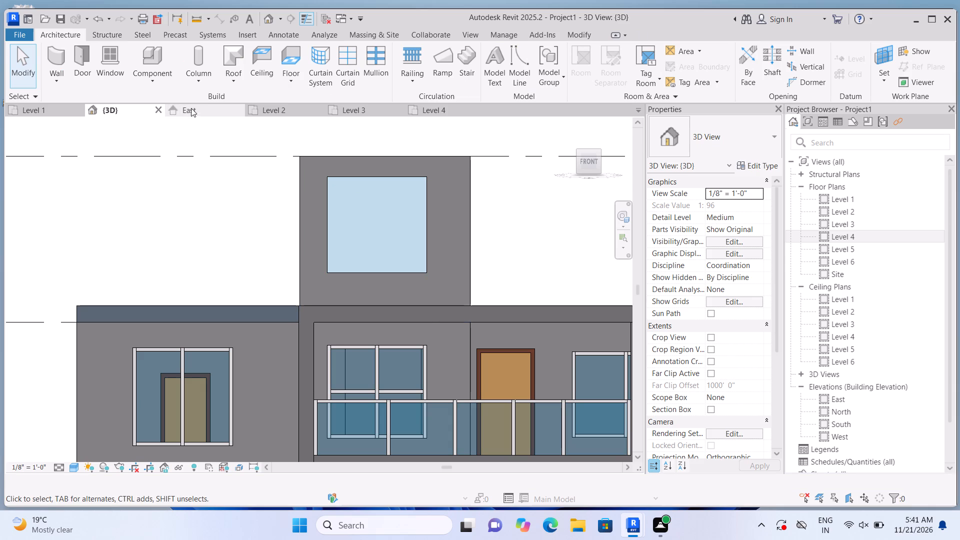
Divide the Level 4 curtain wall into four equal panes with a vertical and a horizontal curtain grid line at its midpoints.
click(354, 75)
scroll(378, 239, up, 1)
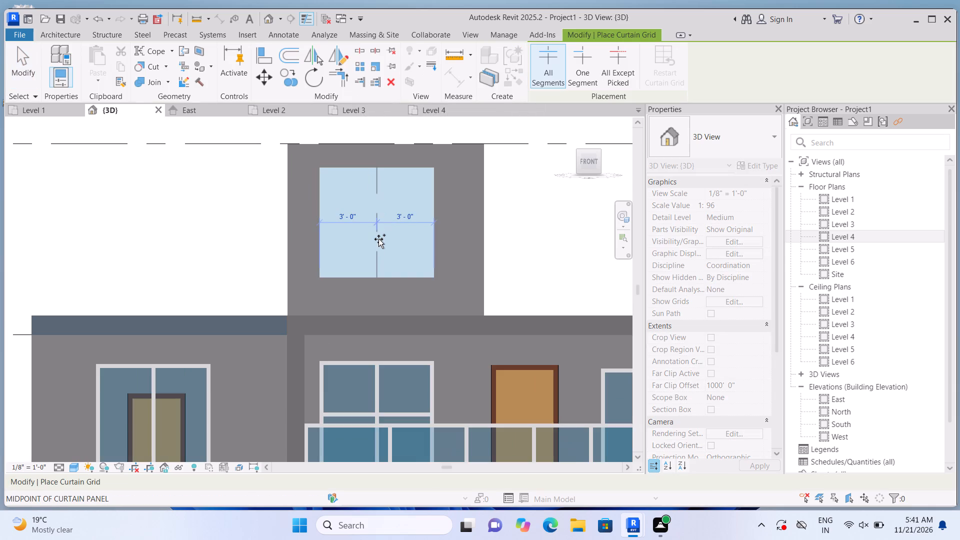
click(378, 239)
key(Escape)
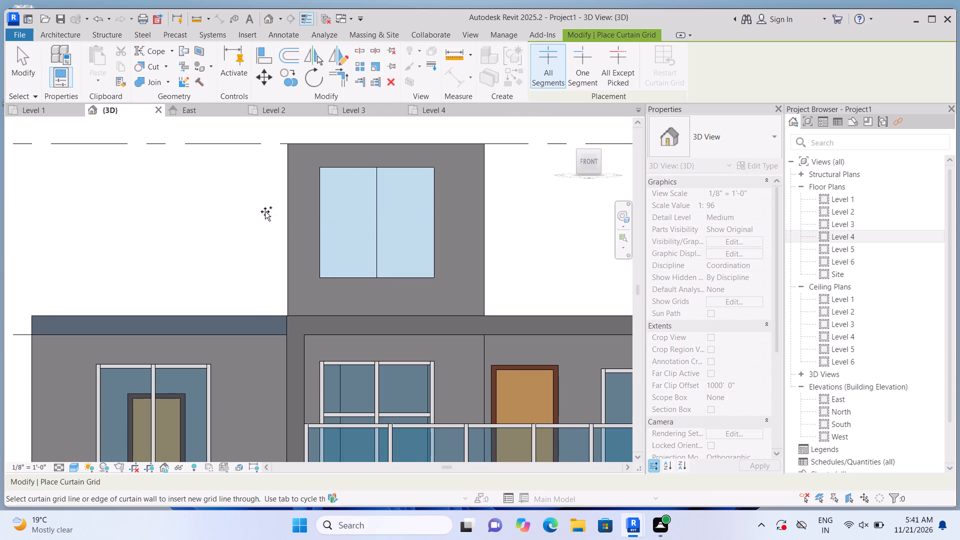
click(336, 222)
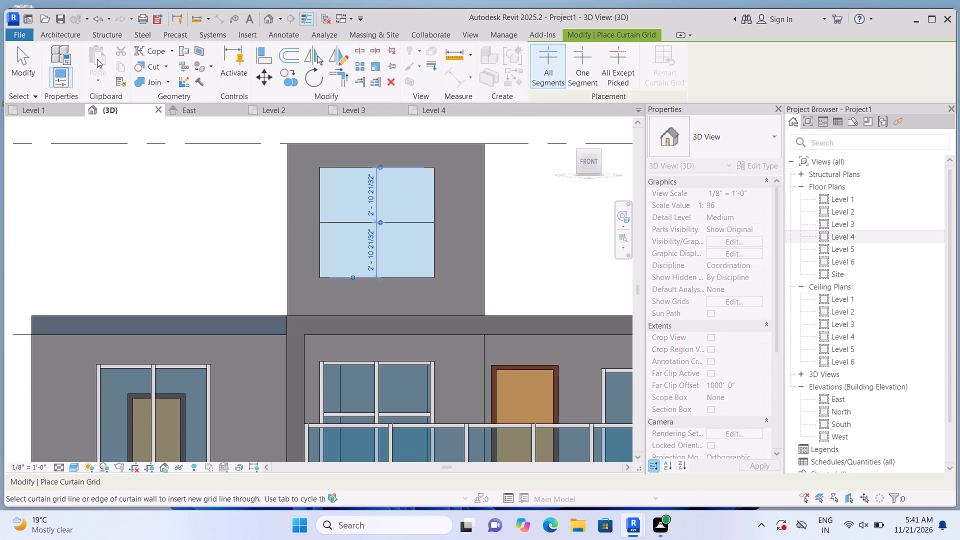
Place 2.5" x 5" rectangular mullions on both grid lines and all four edges of the Level 4 curtain wall.
click(76, 39)
click(381, 59)
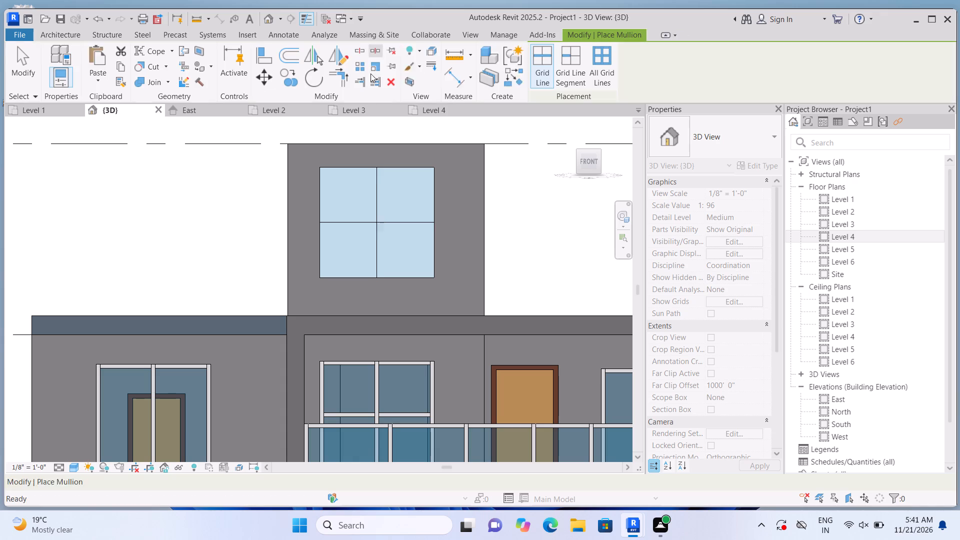
click(377, 201)
click(415, 216)
click(413, 163)
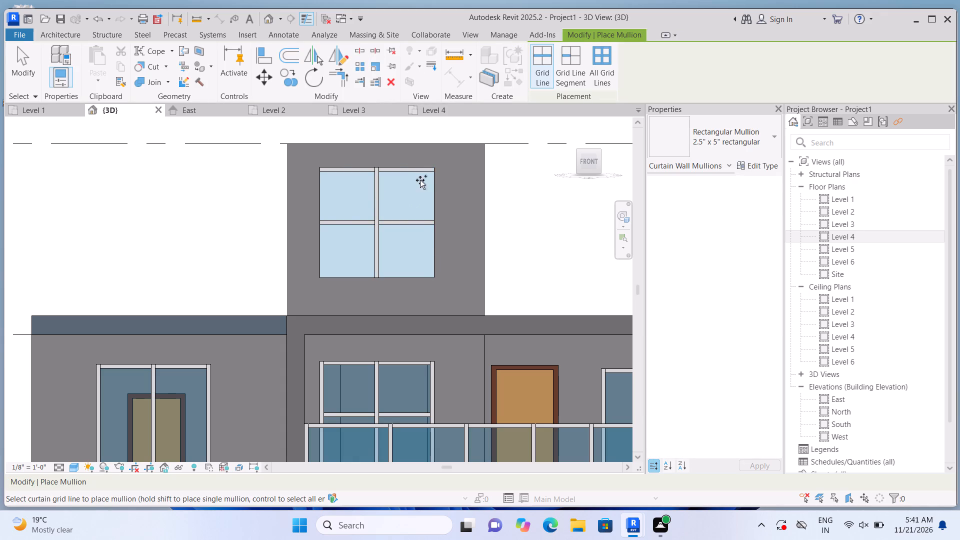
click(433, 212)
double_click(417, 268)
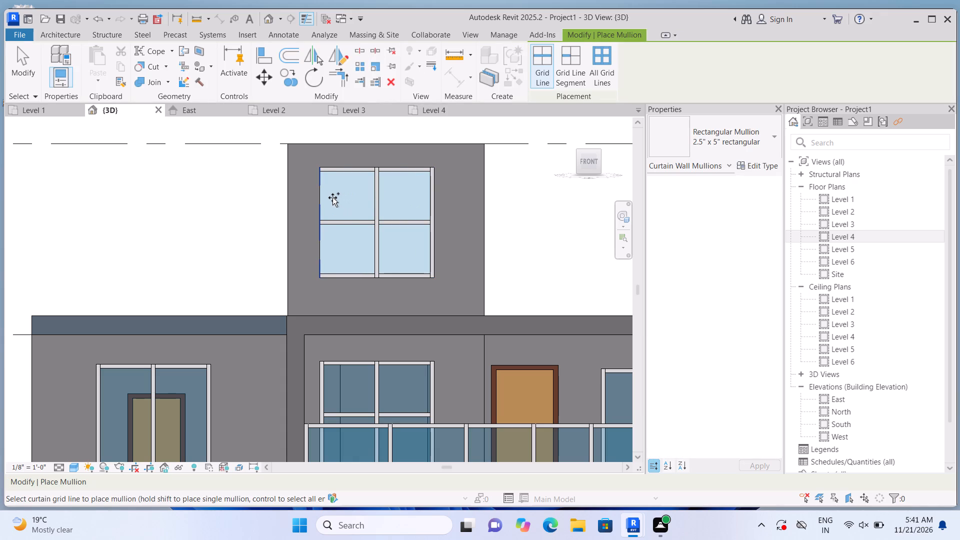
click(329, 196)
scroll(333, 194, down, 6)
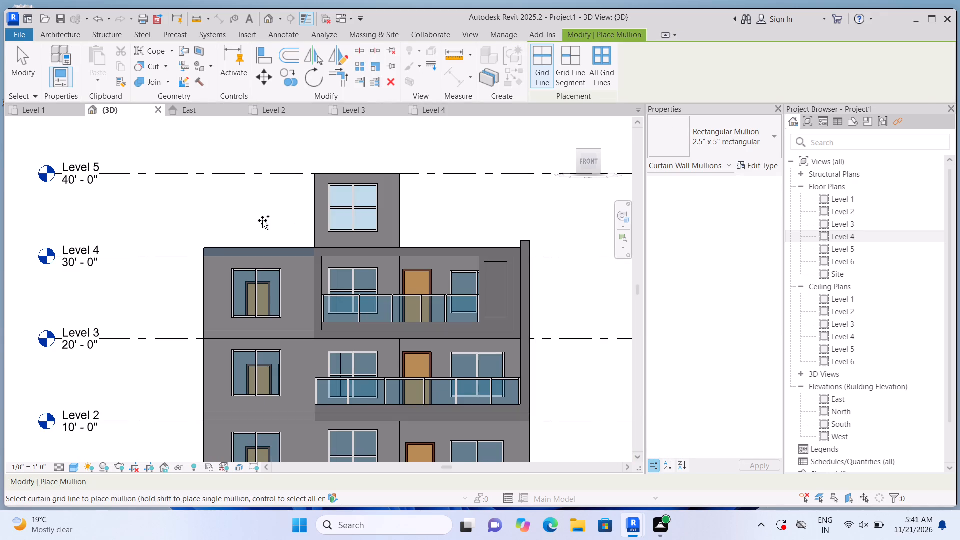
key(Escape)
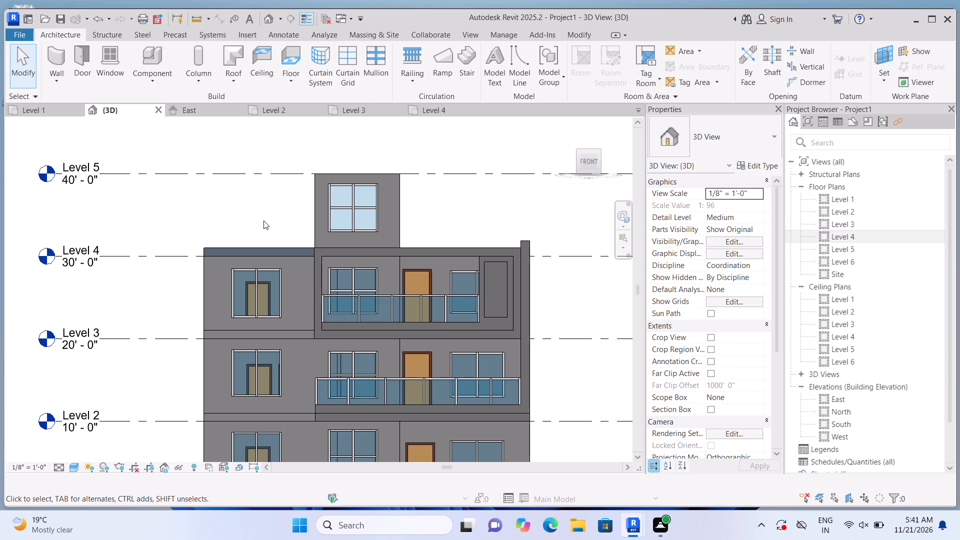
Examine the finished Level 4 window wall, the roof's front edge and the corner above the balconies from several 3D angles.
scroll(336, 190, down, 2)
scroll(431, 243, up, 3)
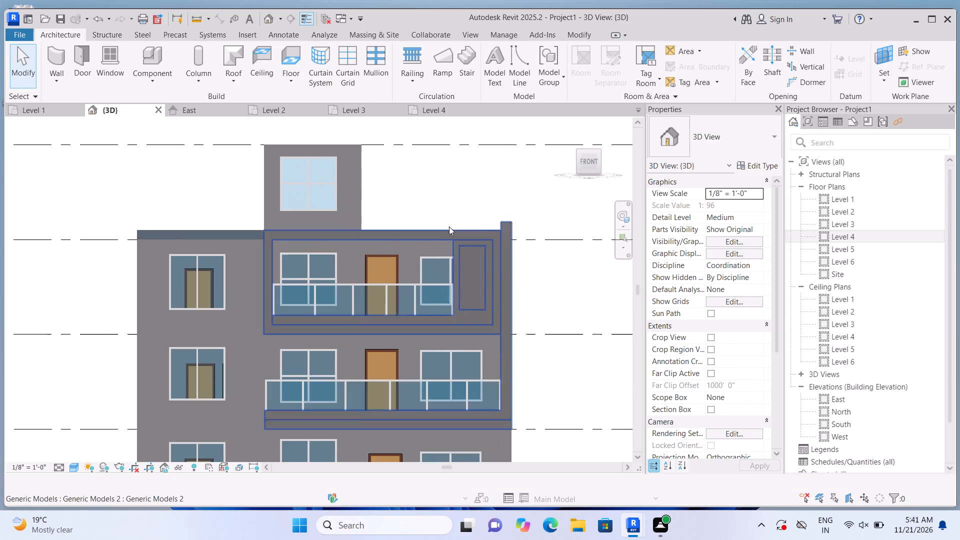
click(564, 124)
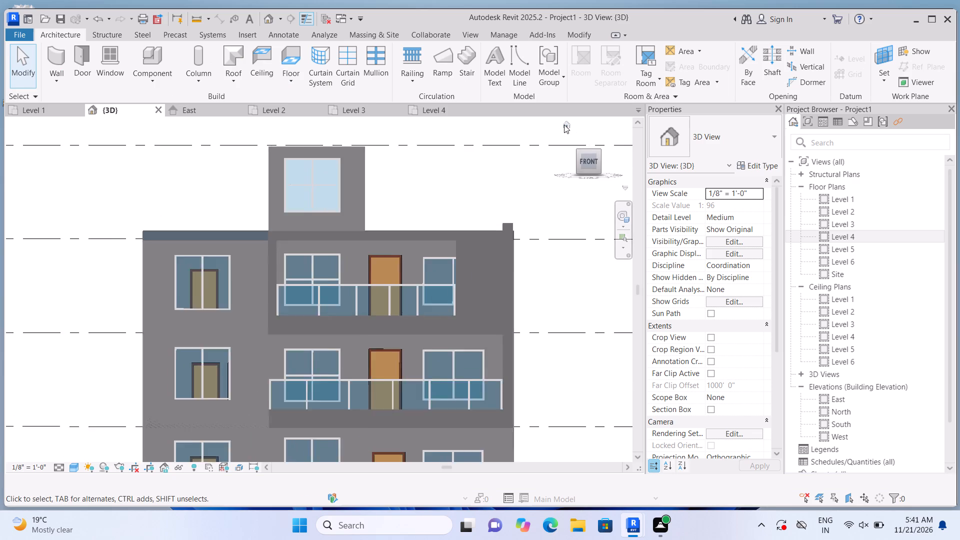
scroll(246, 398, up, 2)
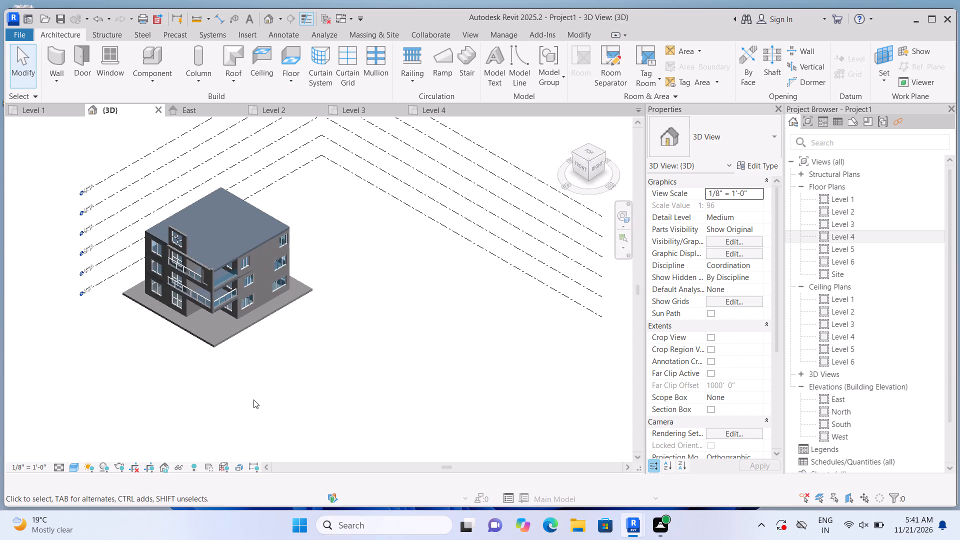
shift+middle_drag(236, 393, 221, 391)
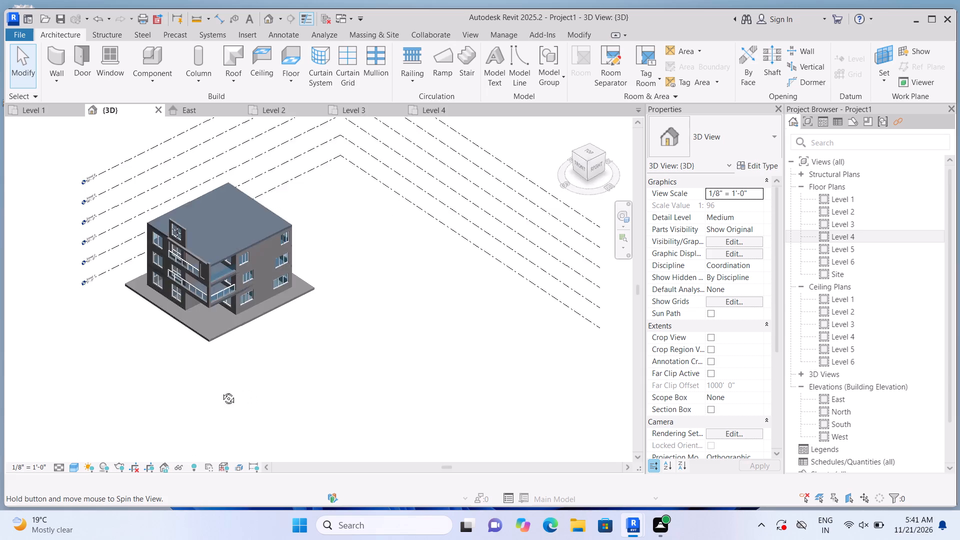
shift+middle_drag(221, 391, 100, 323)
shift+scroll(114, 322, up, 1)
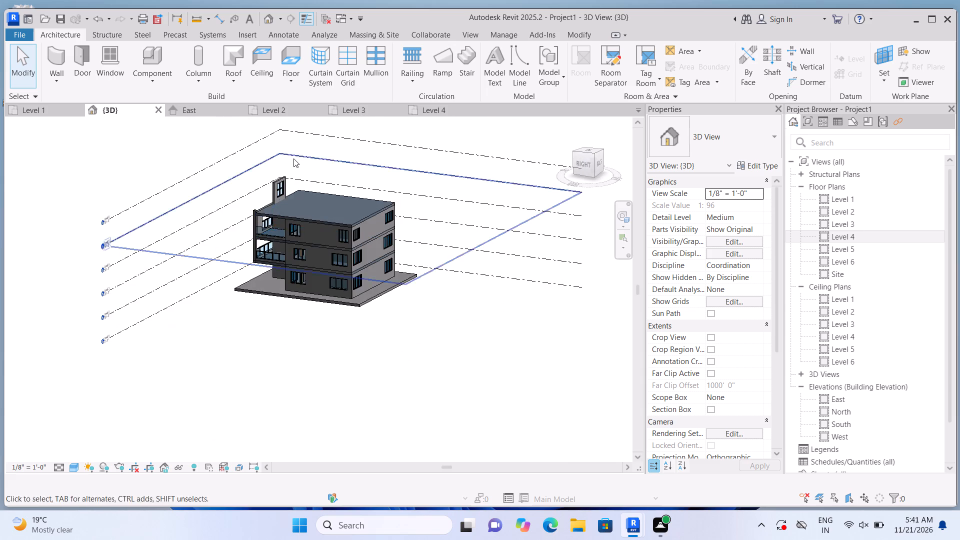
scroll(285, 158, up, 16)
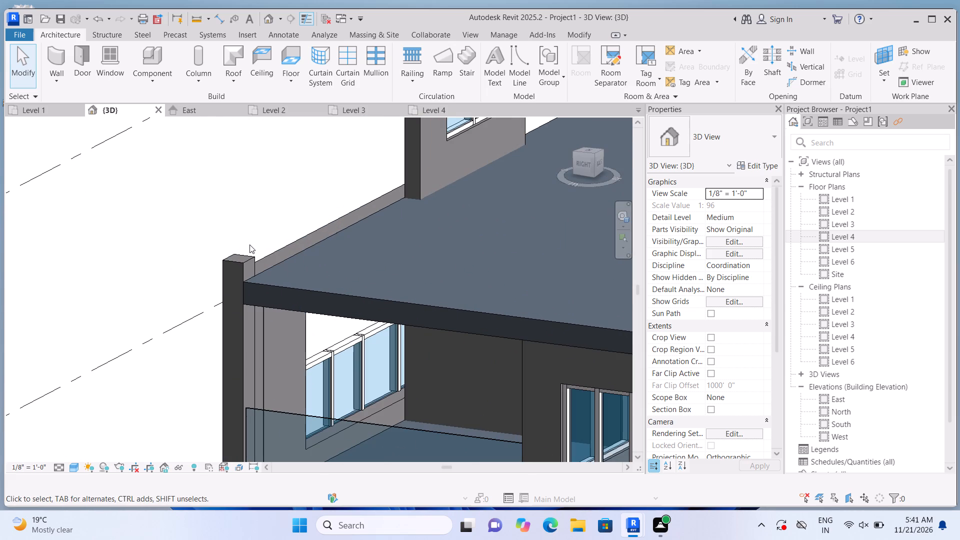
shift+scroll(249, 244, up, 1)
shift+middle_drag(249, 244, 224, 238)
middle_drag(233, 261, 230, 261)
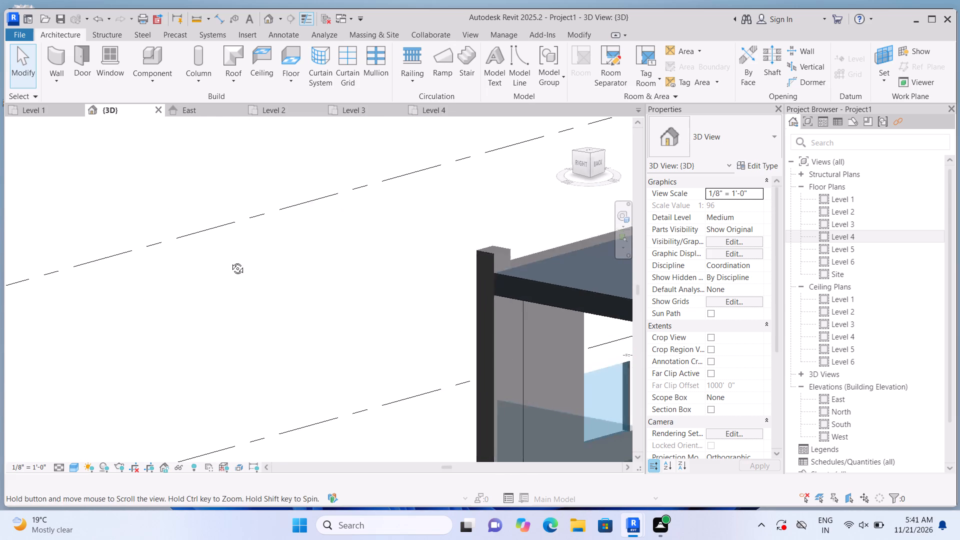
middle_drag(230, 261, 210, 251)
scroll(209, 247, up, 1)
scroll(210, 252, down, 10)
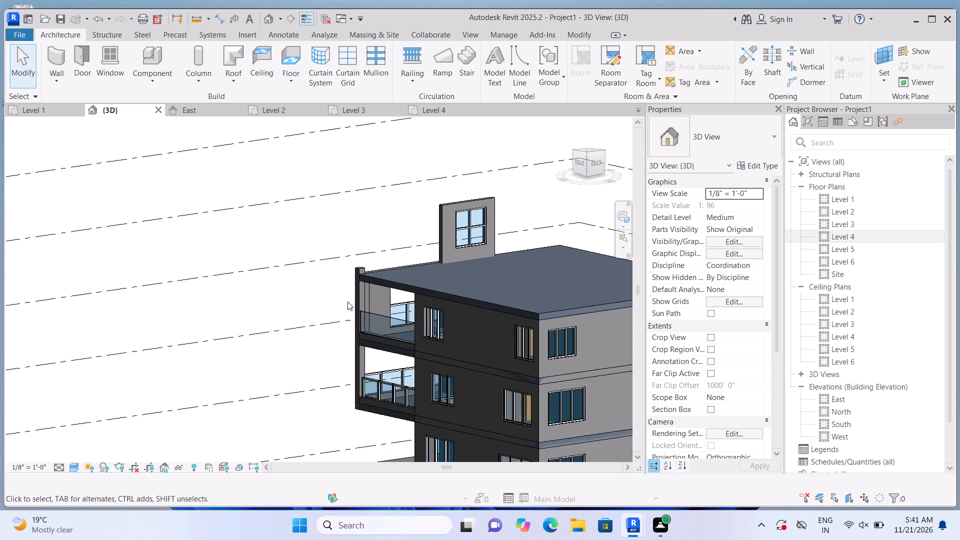
scroll(420, 287, up, 6)
middle_click(394, 237)
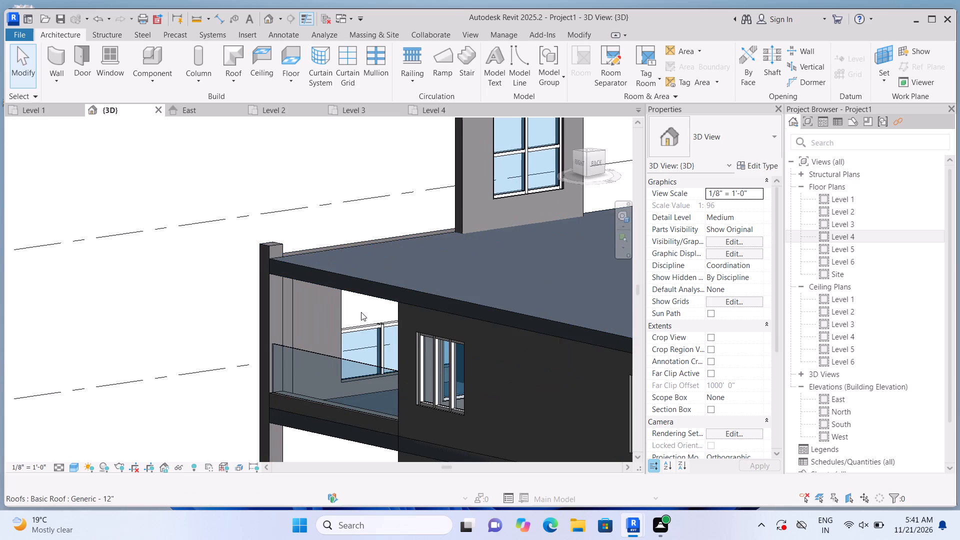
middle_click(361, 312)
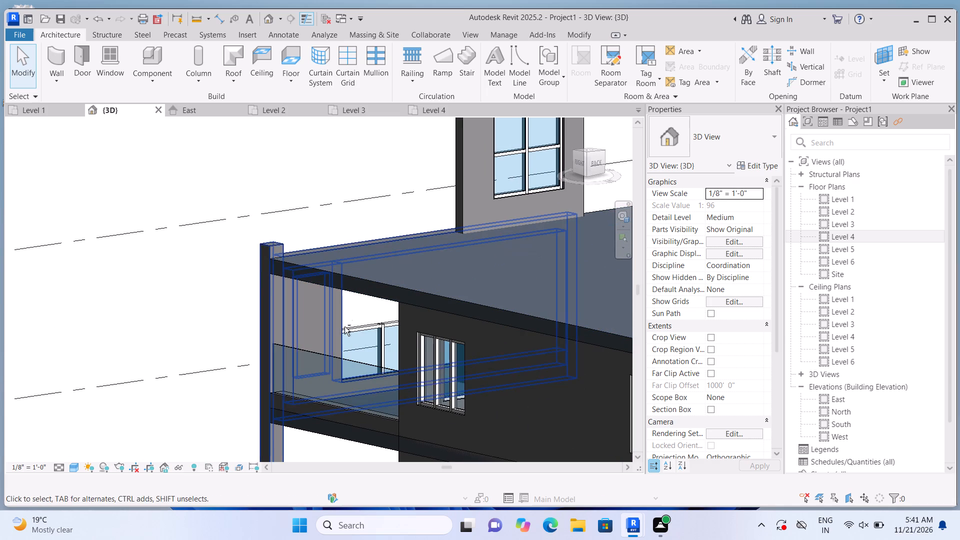
shift+middle_click(342, 334)
scroll(343, 328, up, 1)
scroll(323, 265, down, 1)
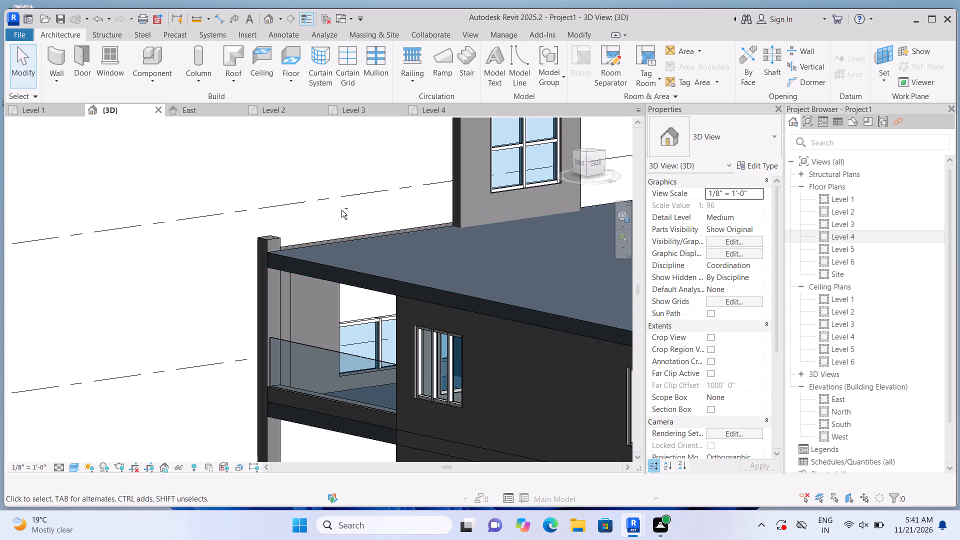
shift+middle_drag(341, 210, 342, 287)
scroll(343, 307, down, 5)
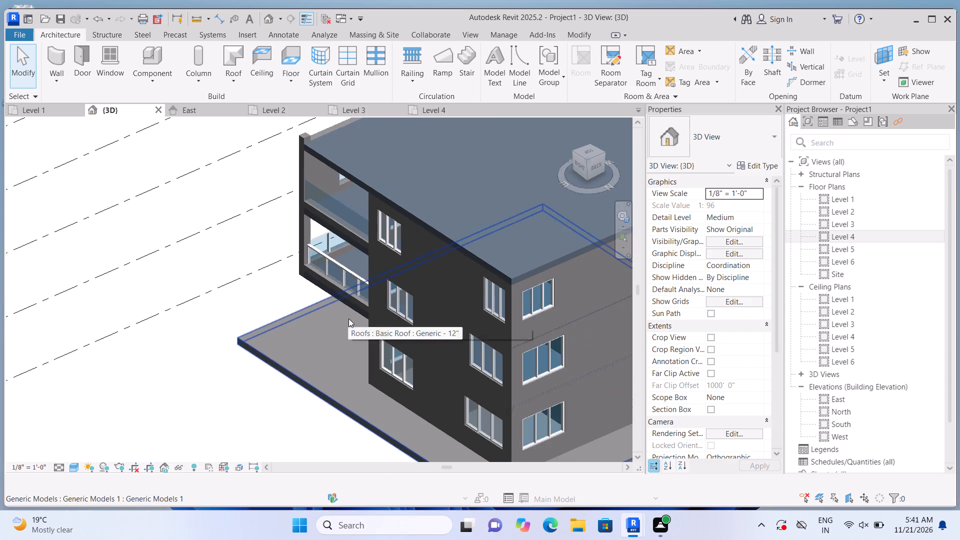
scroll(352, 323, down, 3)
scroll(388, 200, up, 12)
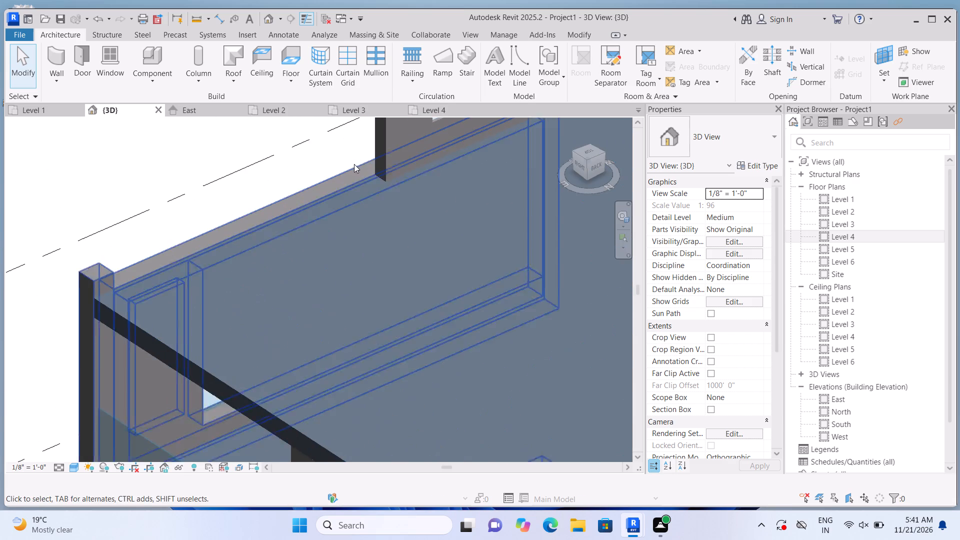
scroll(354, 164, up, 2)
scroll(359, 172, down, 1)
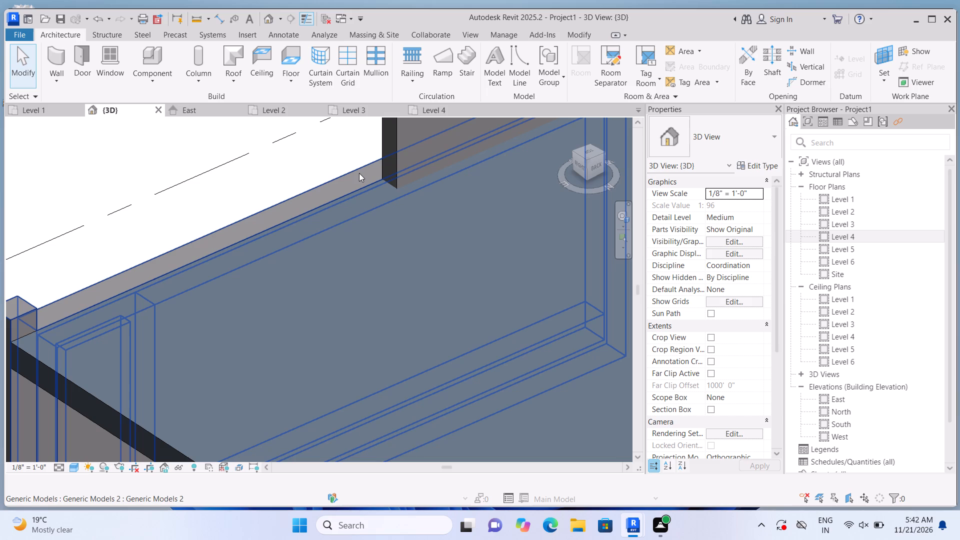
scroll(244, 221, down, 1)
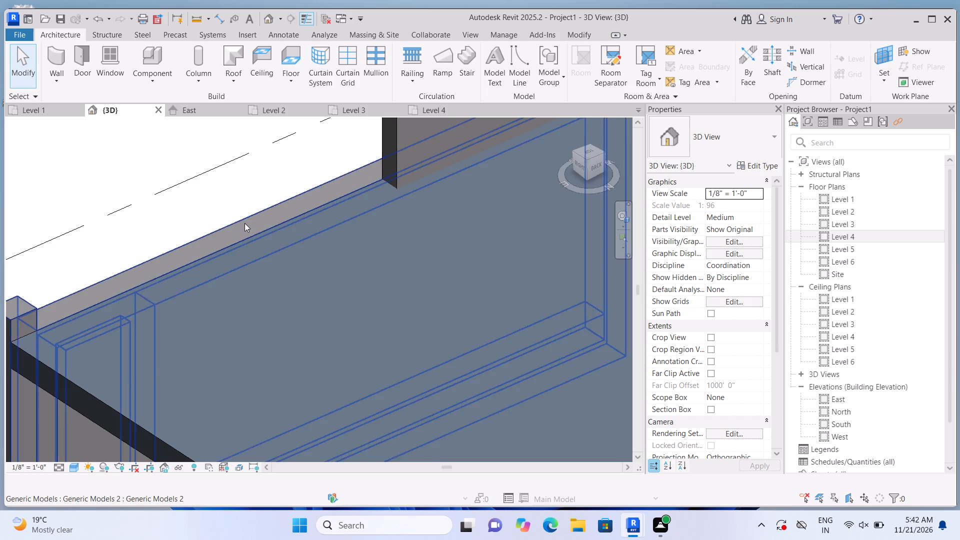
scroll(244, 223, down, 7)
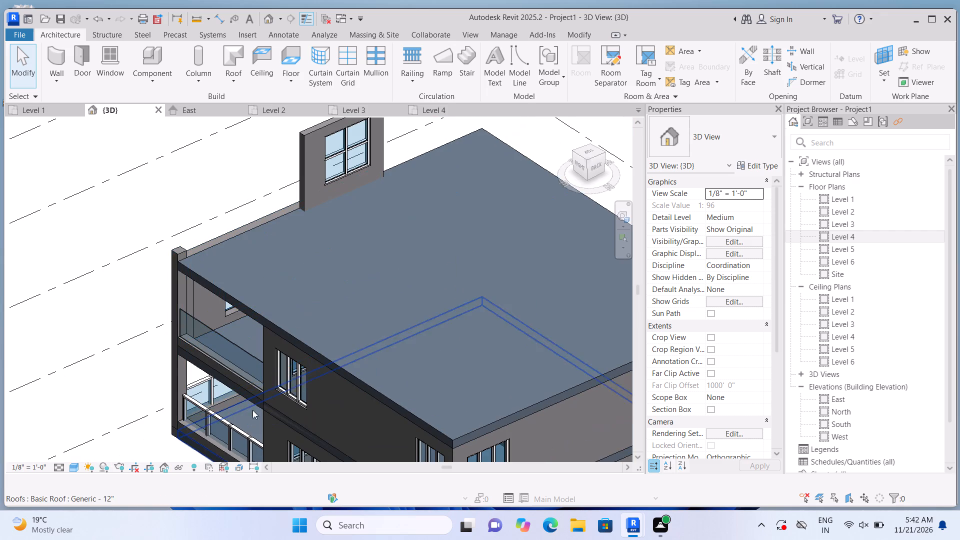
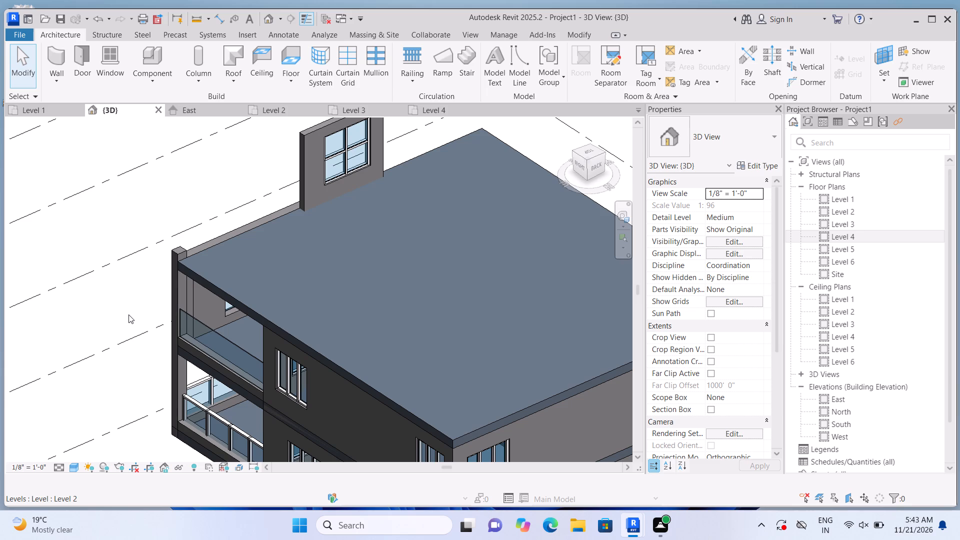
Examine the roof corner above the balconies and the ledge running from it to the Level 4 window wall.
scroll(226, 260, up, 4)
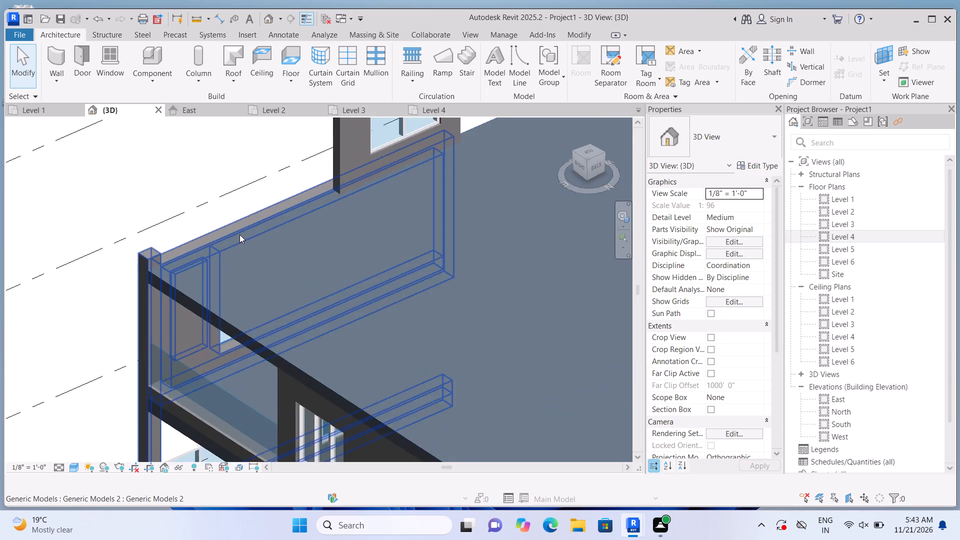
scroll(239, 234, up, 4)
scroll(232, 248, down, 5)
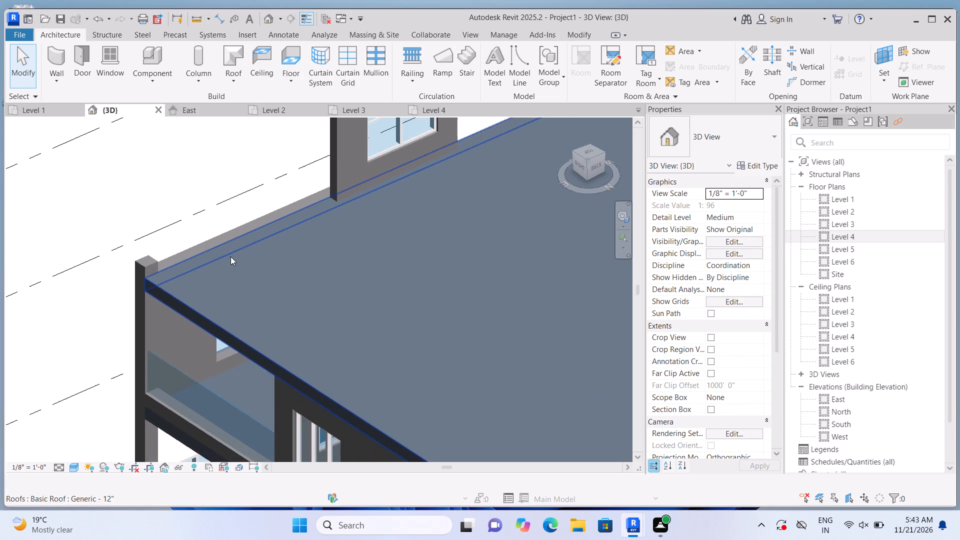
scroll(229, 286, down, 1)
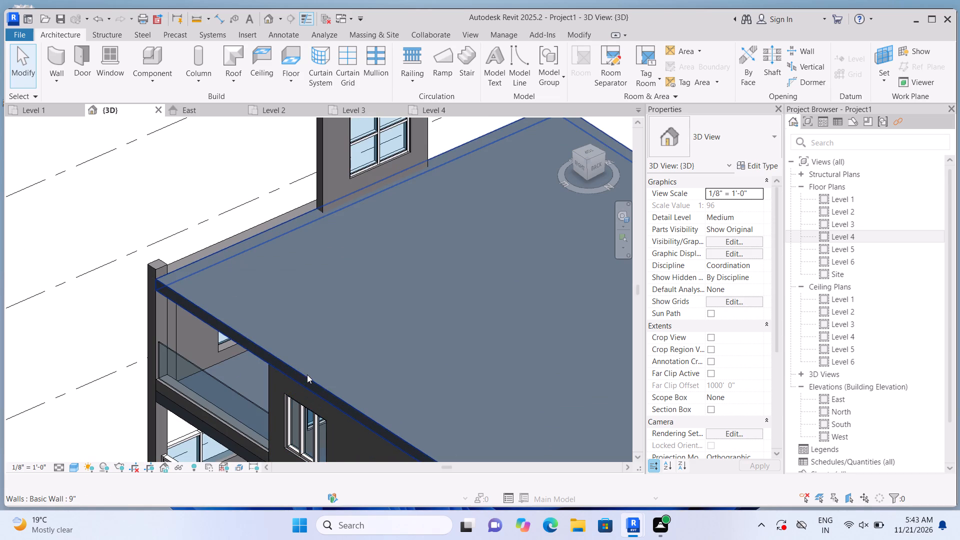
shift+middle_drag(298, 377, 255, 380)
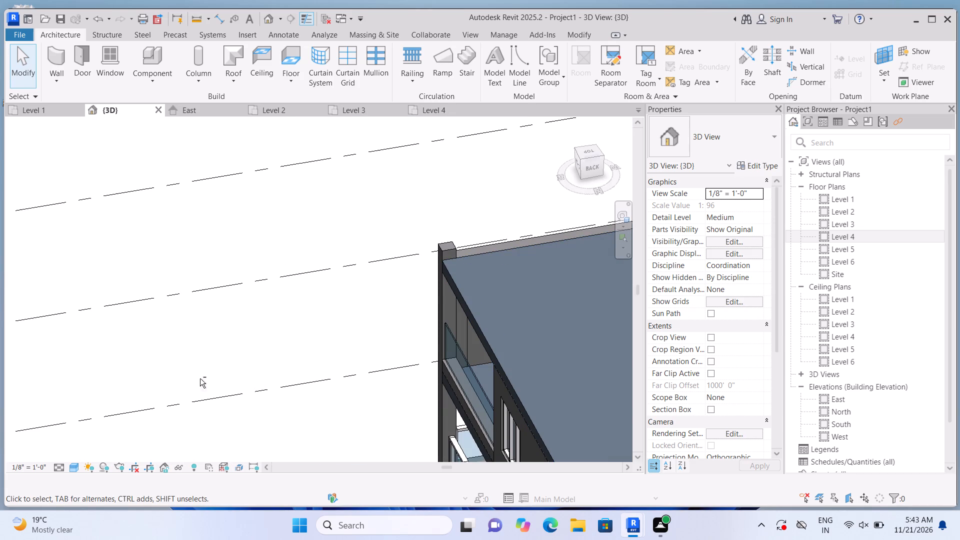
scroll(194, 356, down, 5)
shift+middle_click(209, 418)
shift+middle_drag(199, 417, 192, 414)
shift+middle_drag(189, 414, 132, 402)
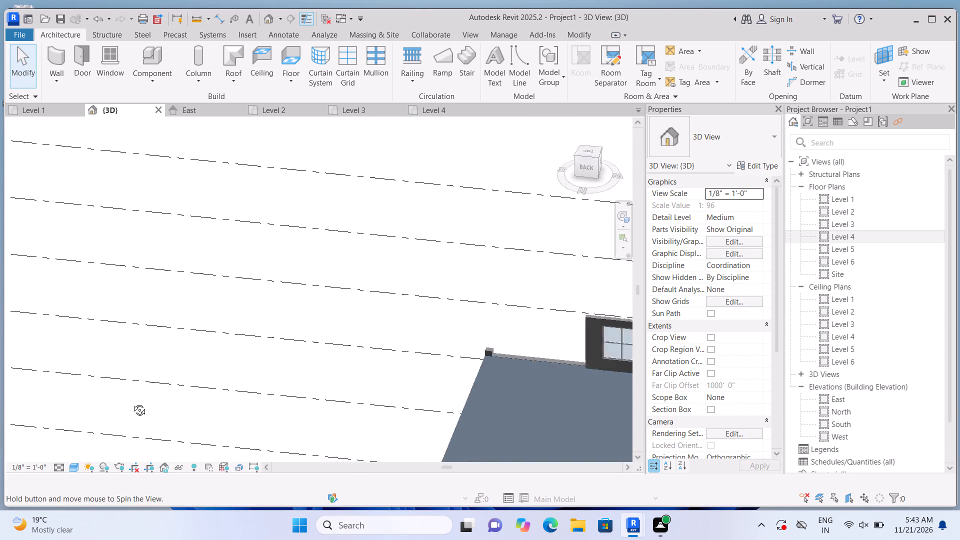
shift+middle_drag(132, 402, 113, 387)
scroll(352, 391, down, 6)
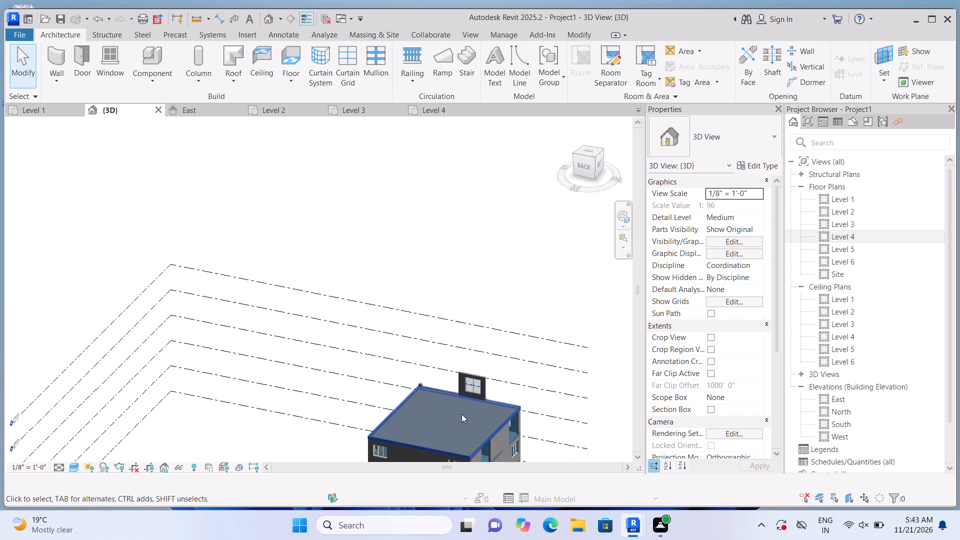
scroll(461, 414, up, 12)
scroll(355, 348, up, 4)
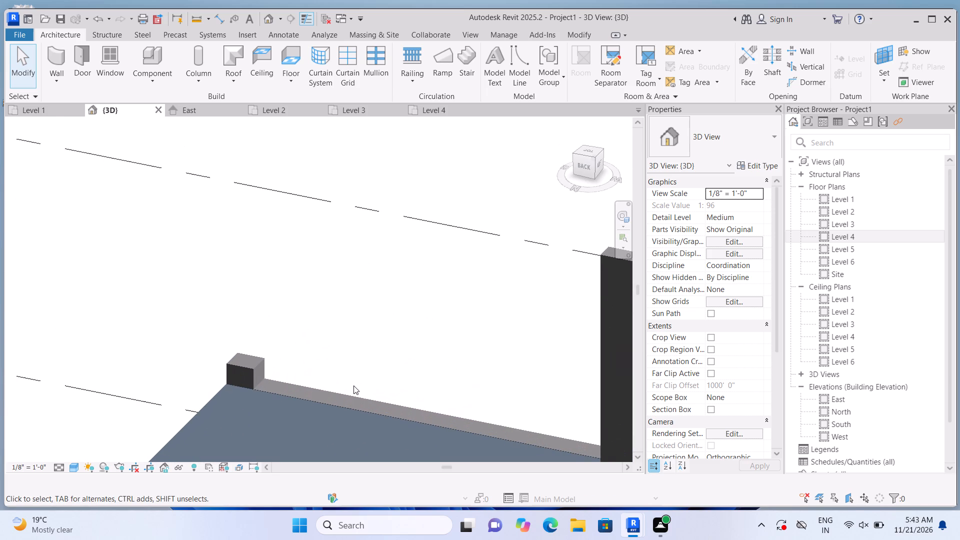
scroll(353, 385, up, 3)
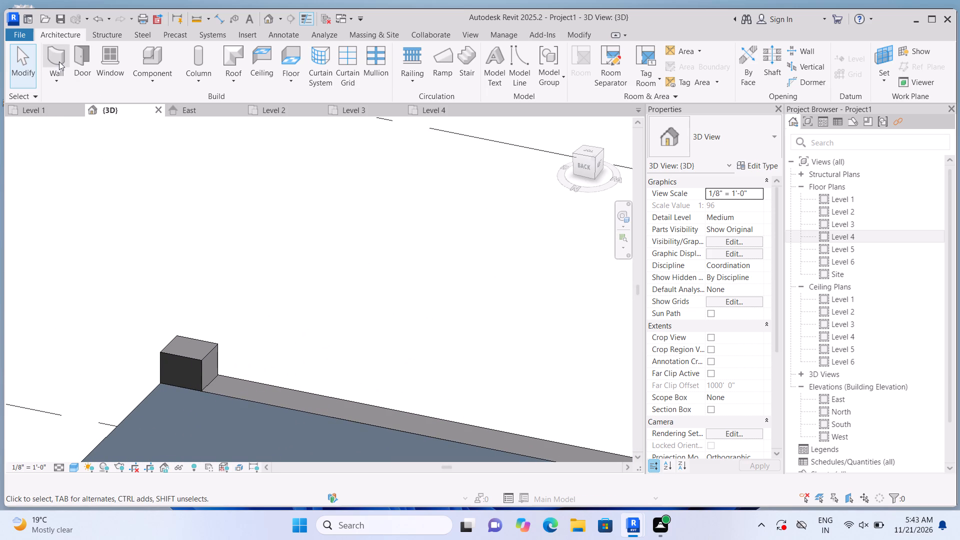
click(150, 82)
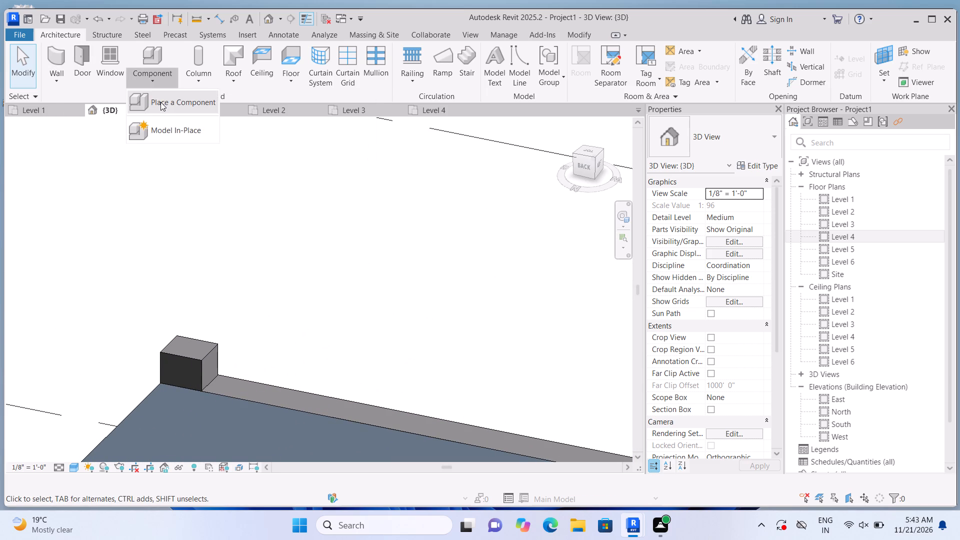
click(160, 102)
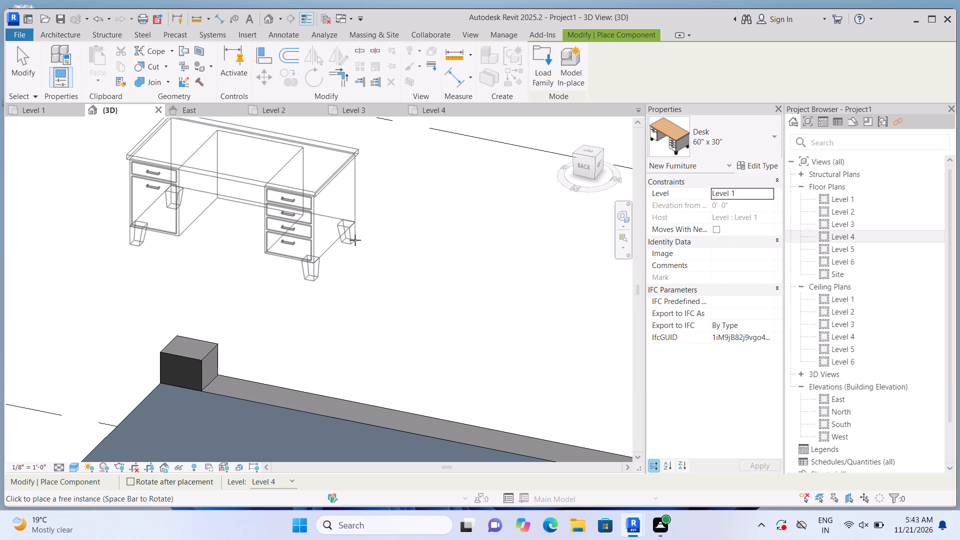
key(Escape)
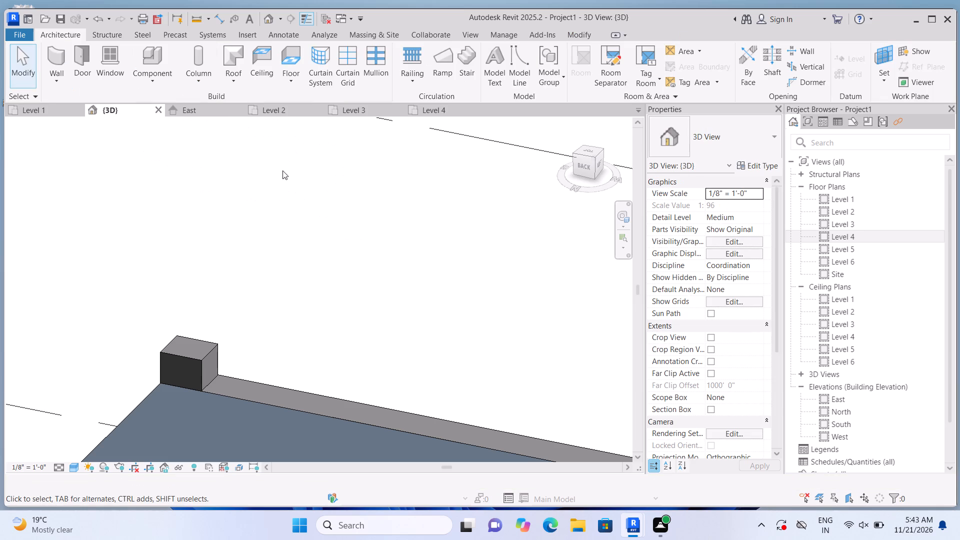
Start a new in-place model component and open the choice of its family category.
click(157, 80)
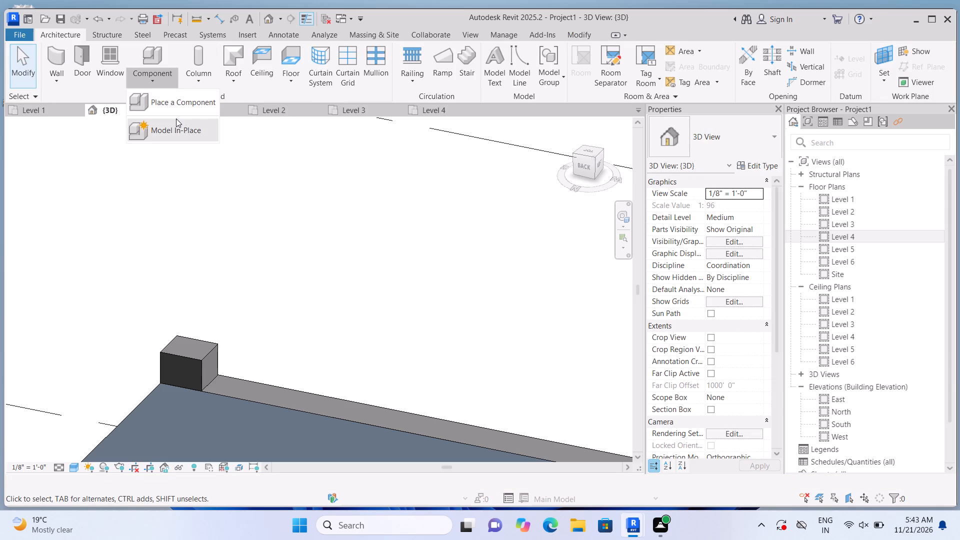
click(176, 118)
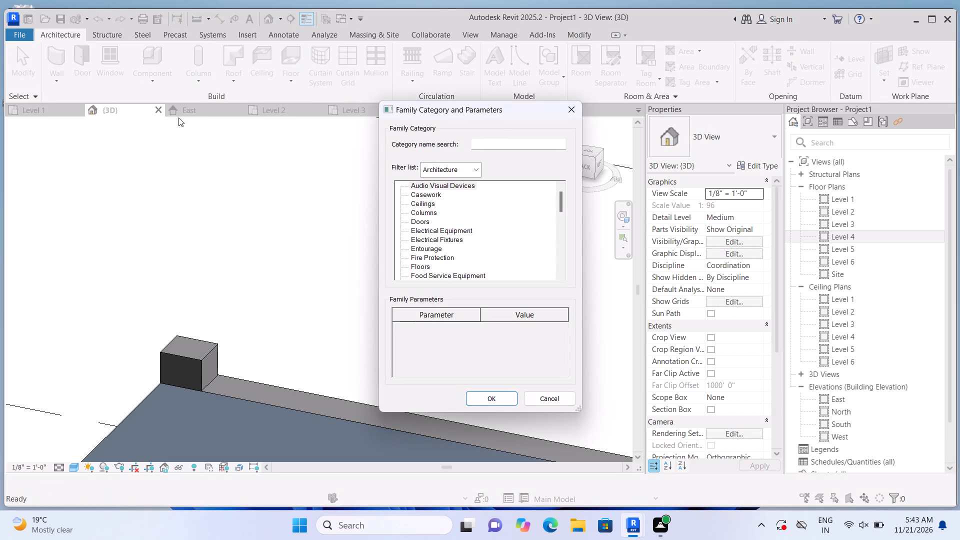